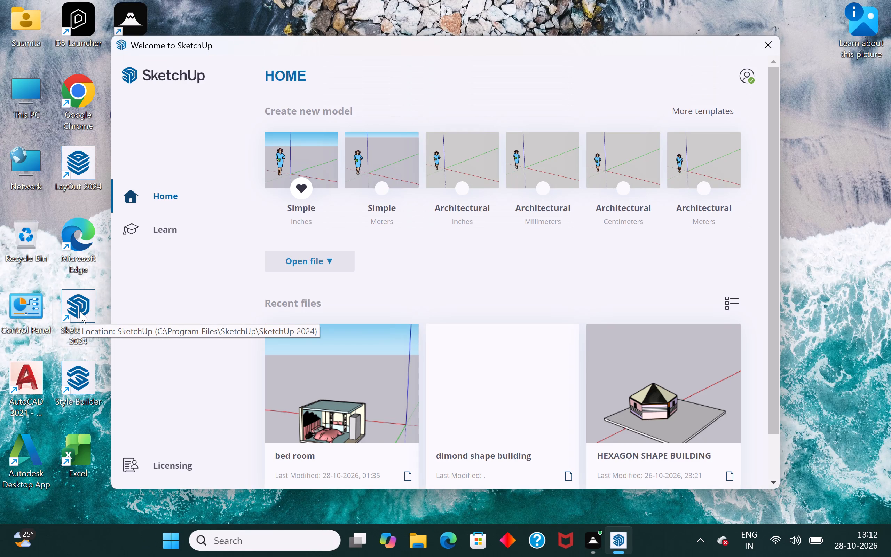
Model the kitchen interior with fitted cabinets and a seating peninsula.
Look through the new-model templates and recent files on the SketchUp welcome screen.
scroll(456, 401, down, 4)
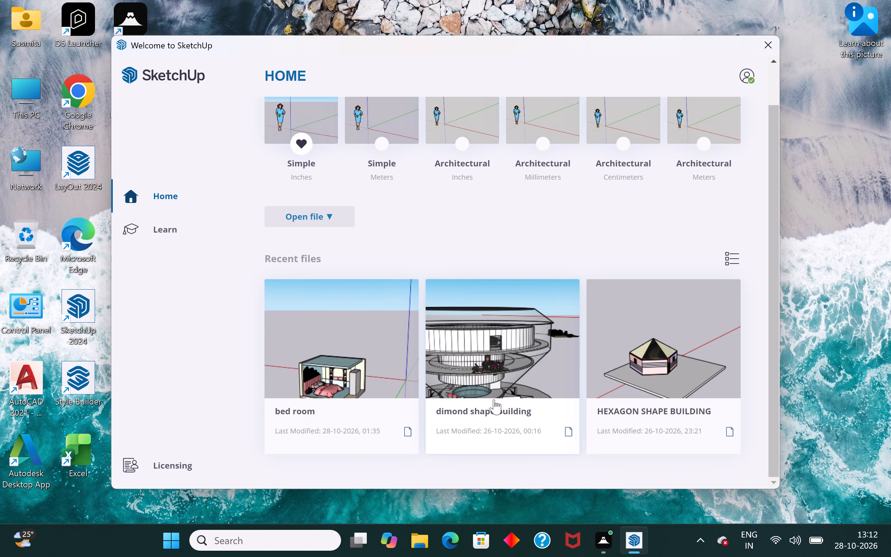
scroll(659, 390, up, 3)
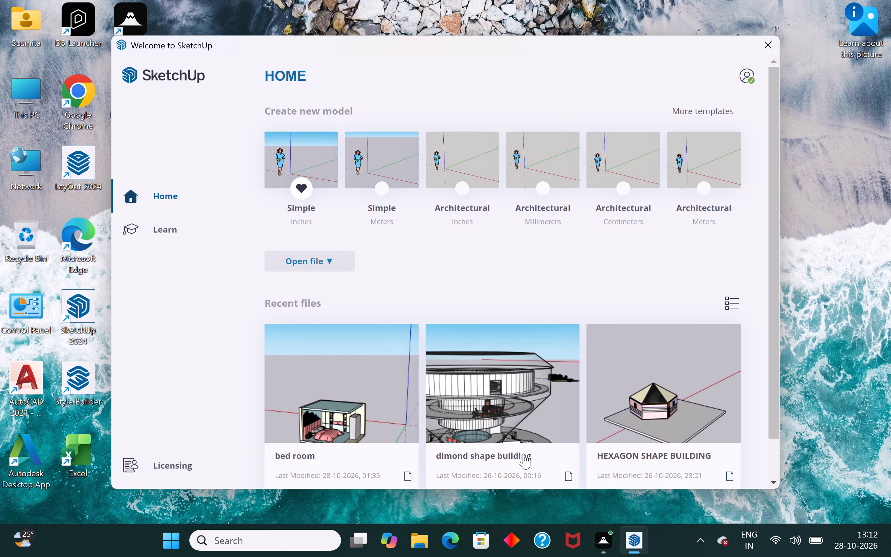
scroll(486, 463, down, 2)
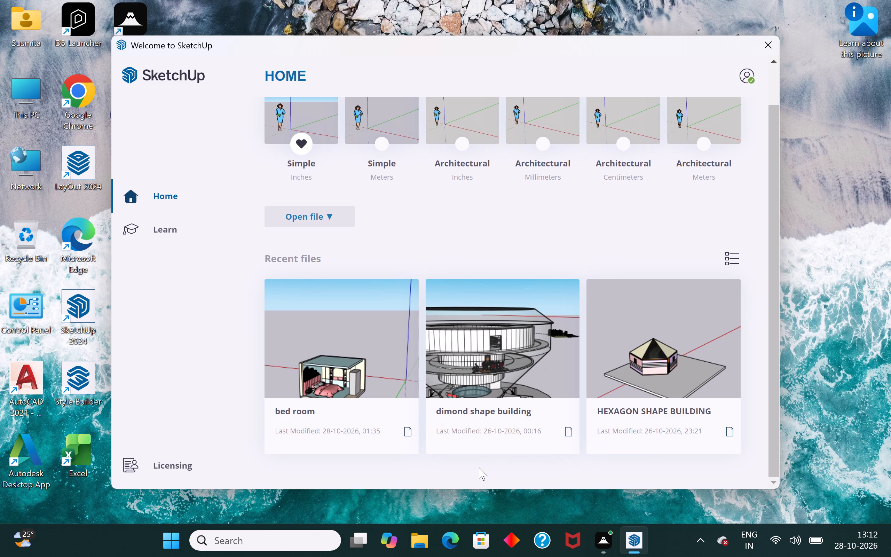
scroll(522, 343, down, 4)
scroll(404, 395, down, 3)
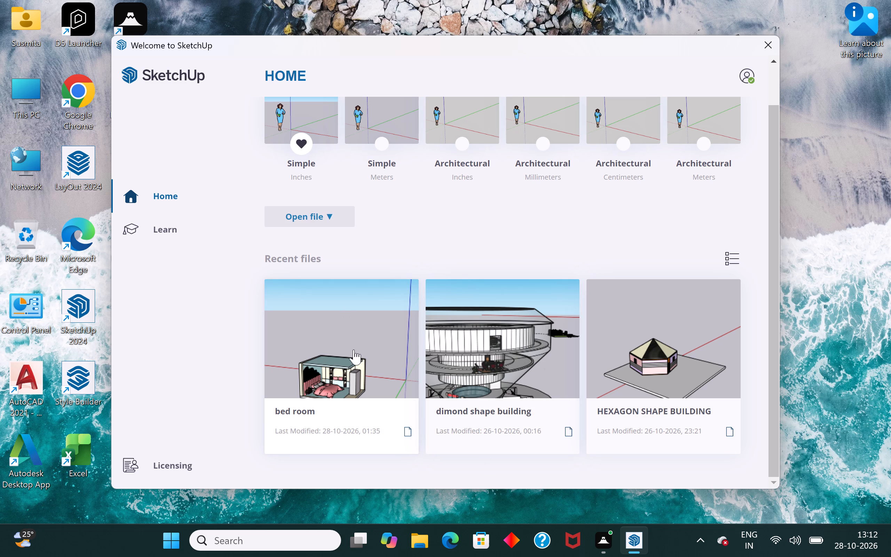
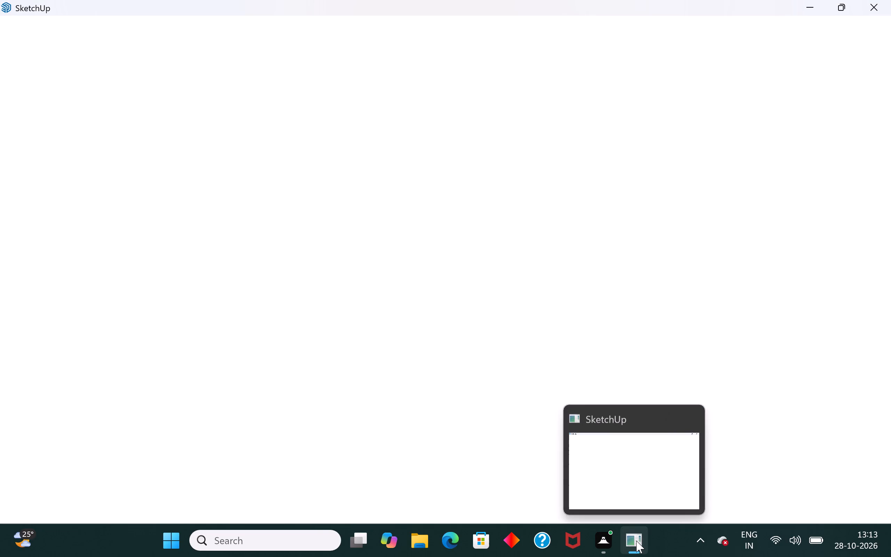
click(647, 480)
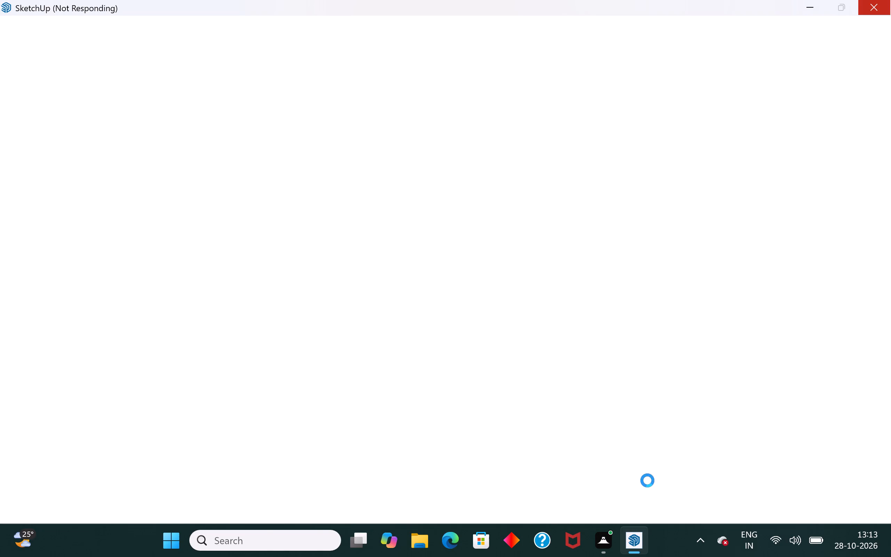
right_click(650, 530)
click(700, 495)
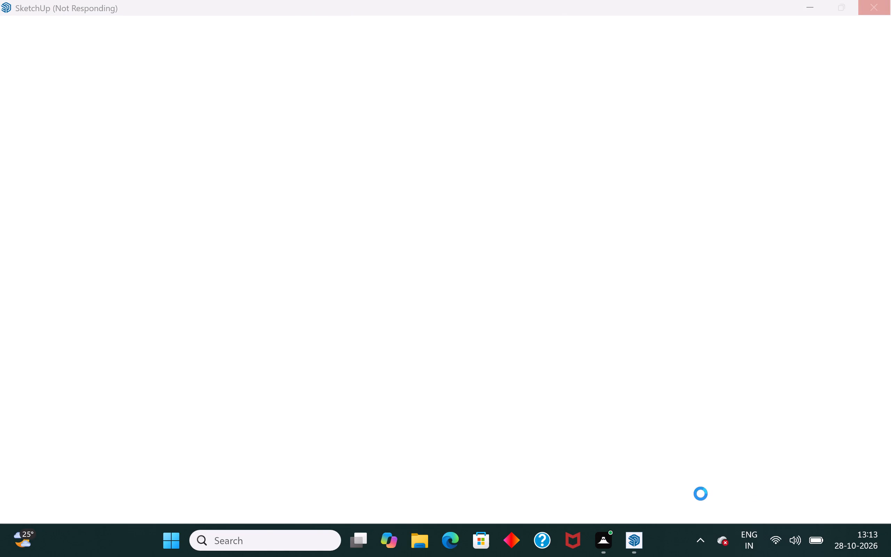
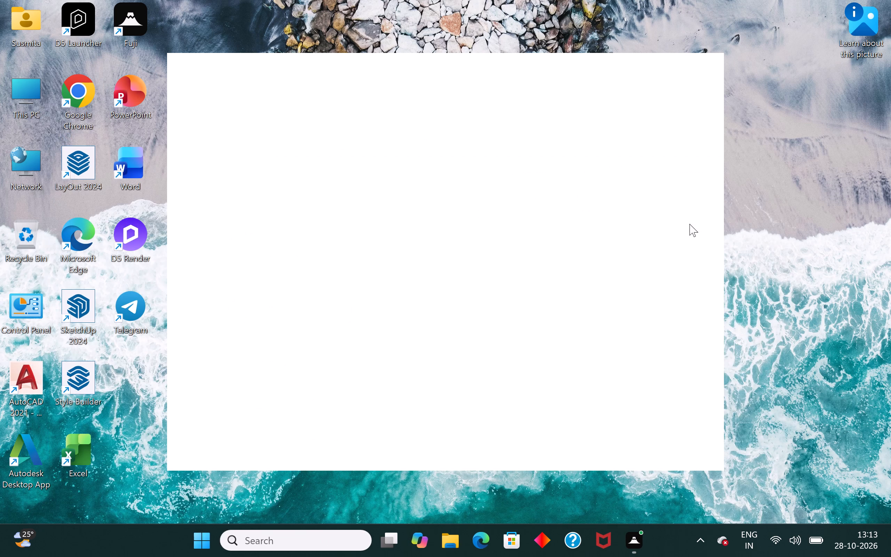
Launch SketchUp 2024 from its desktop shortcut.
click(315, 540)
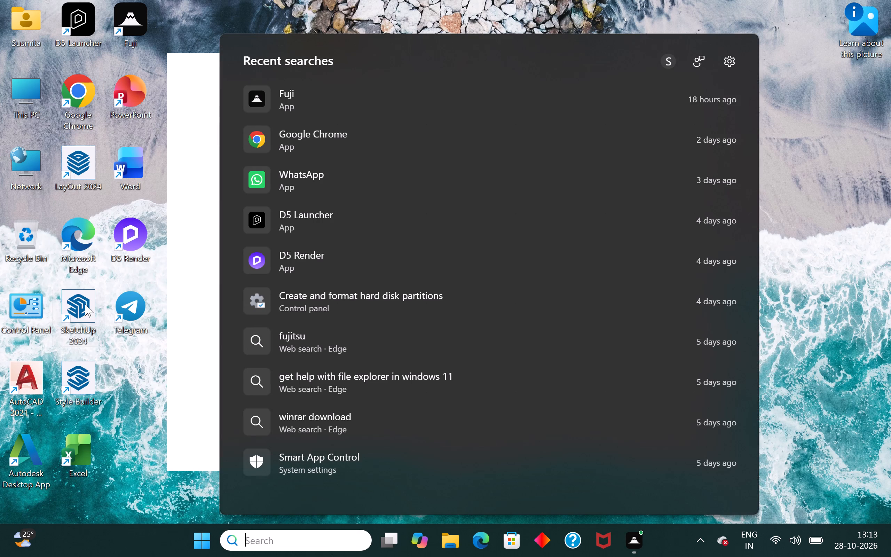
double_click(85, 304)
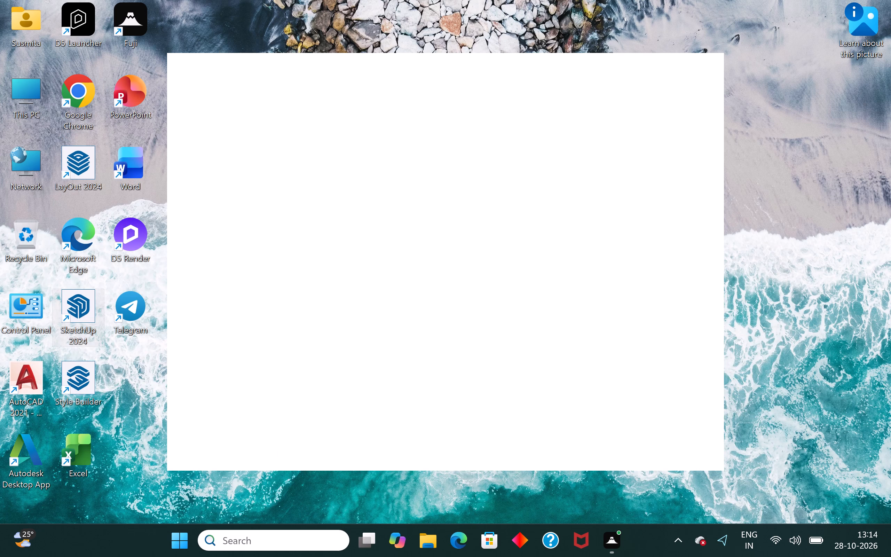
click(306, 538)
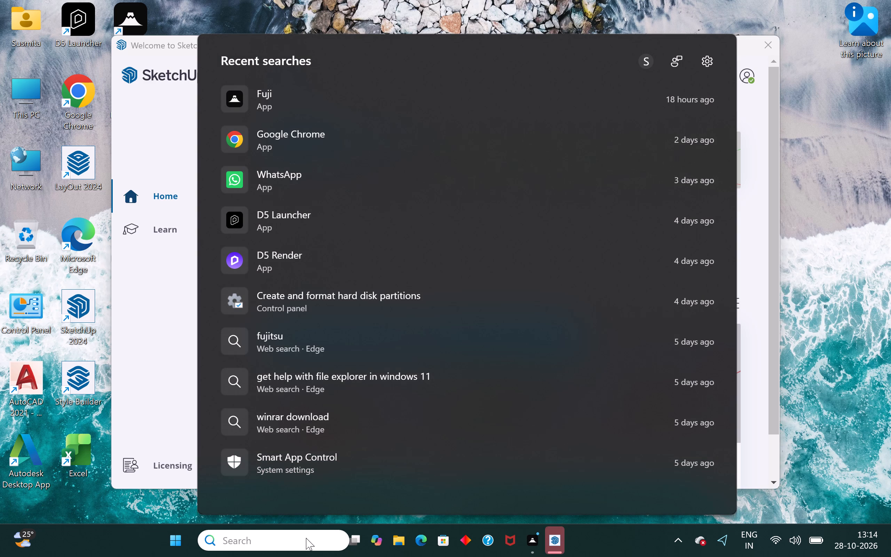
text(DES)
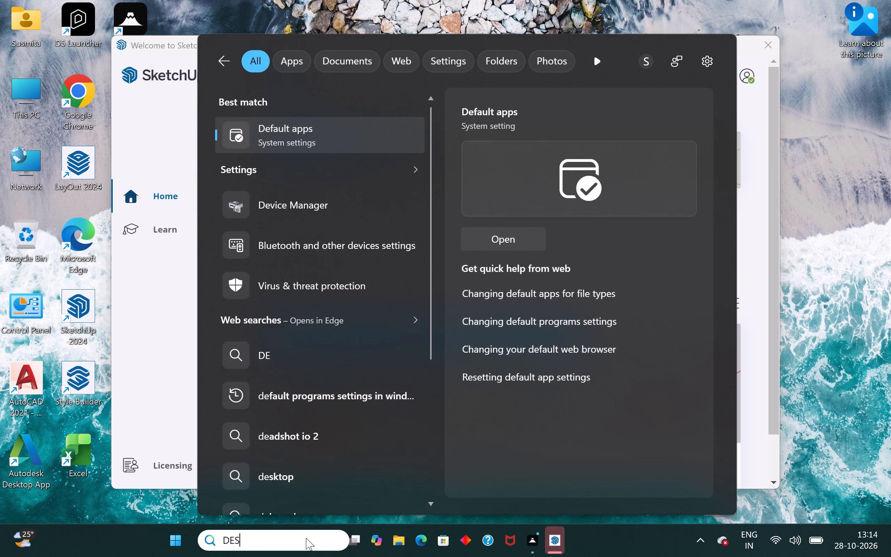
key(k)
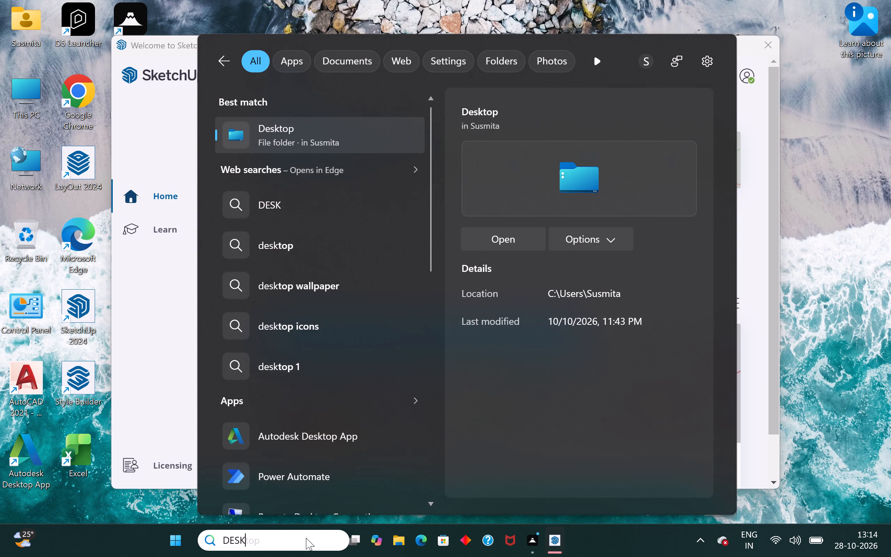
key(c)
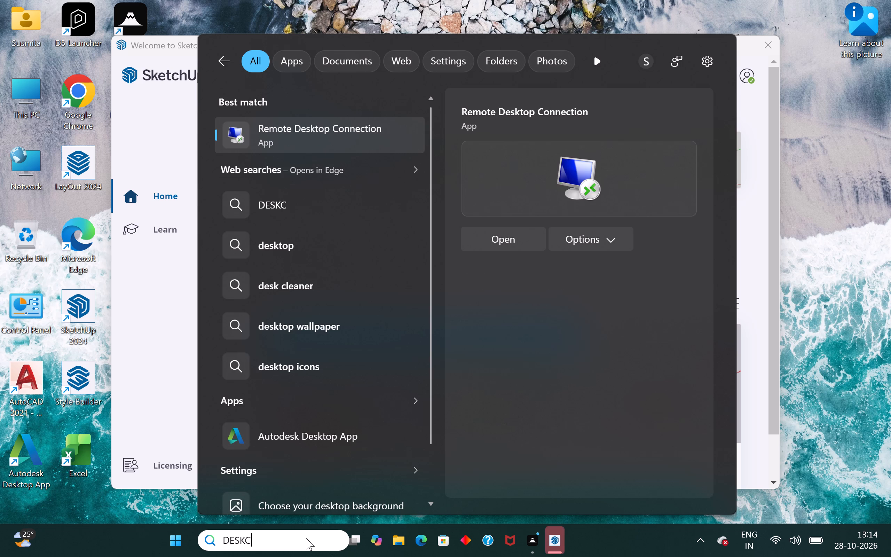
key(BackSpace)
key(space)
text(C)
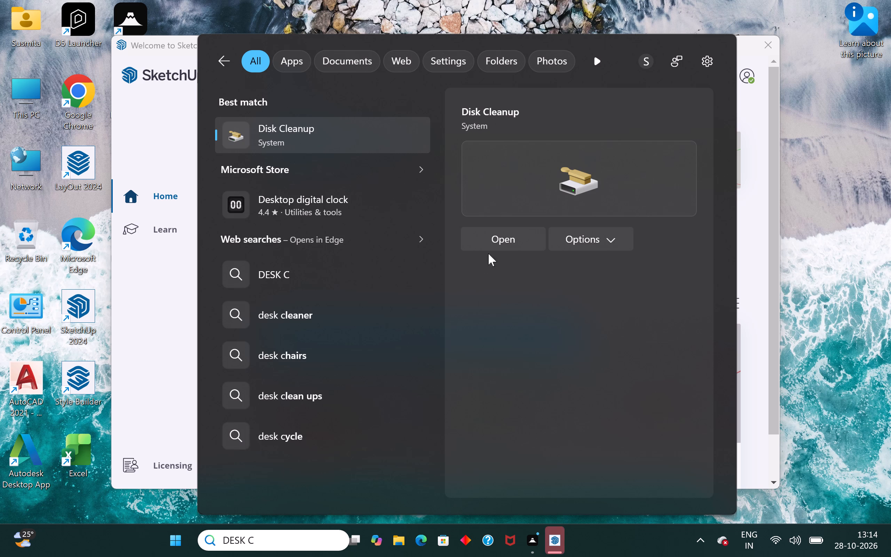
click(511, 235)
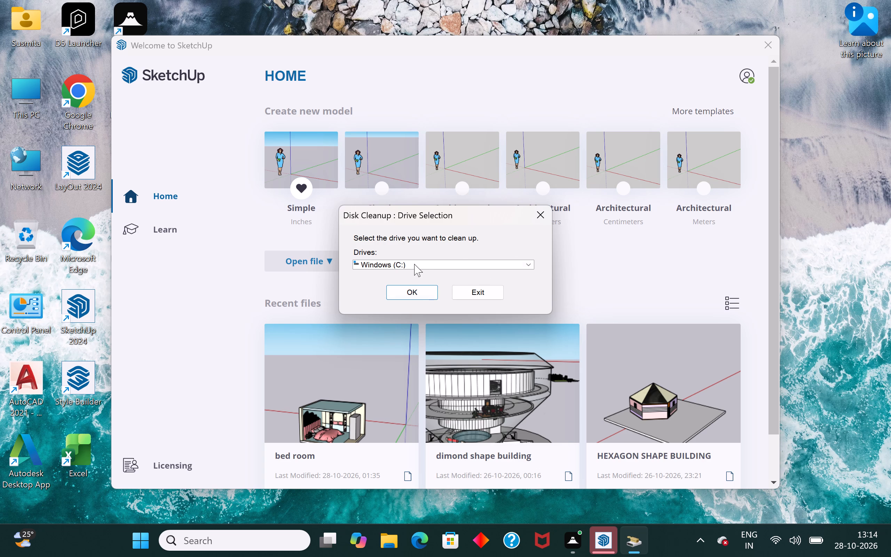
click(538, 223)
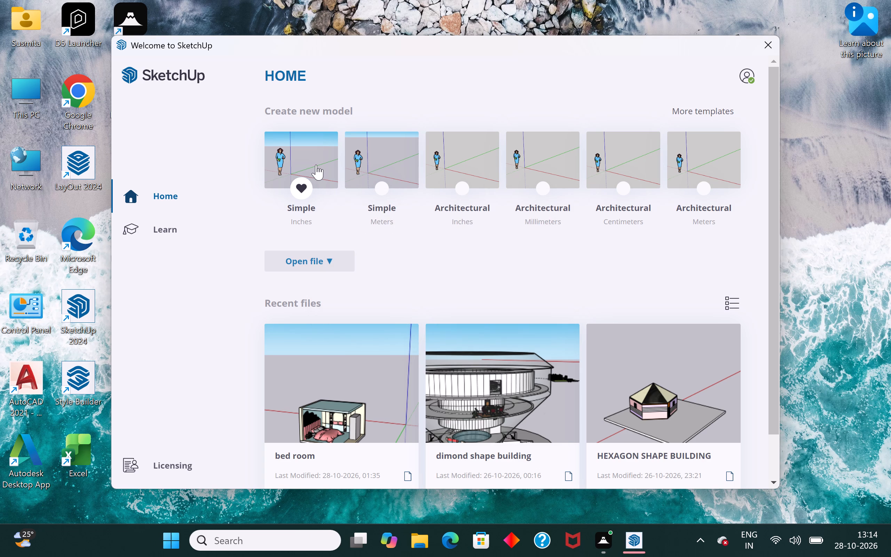
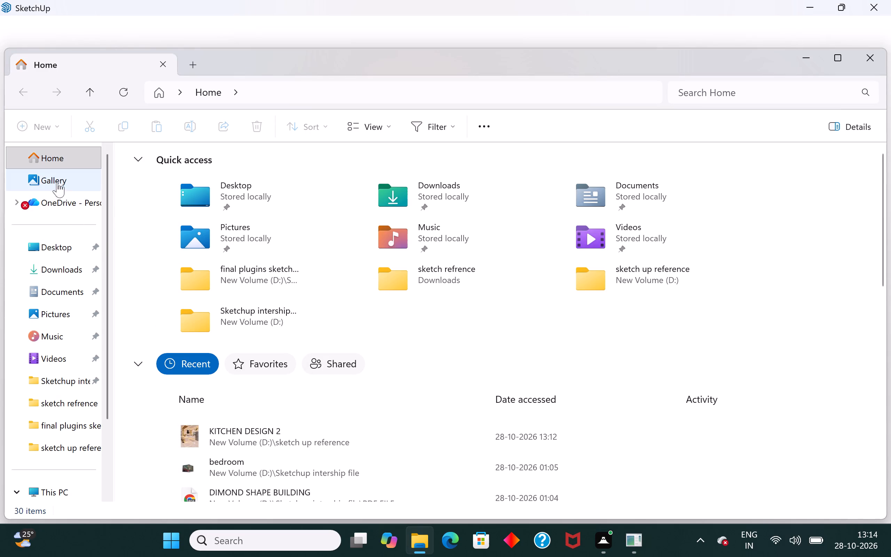
Browse the Desktop folder, This PC and the Windows (C:) drive in File Explorer, and close its window.
scroll(68, 290, up, 2)
click(68, 249)
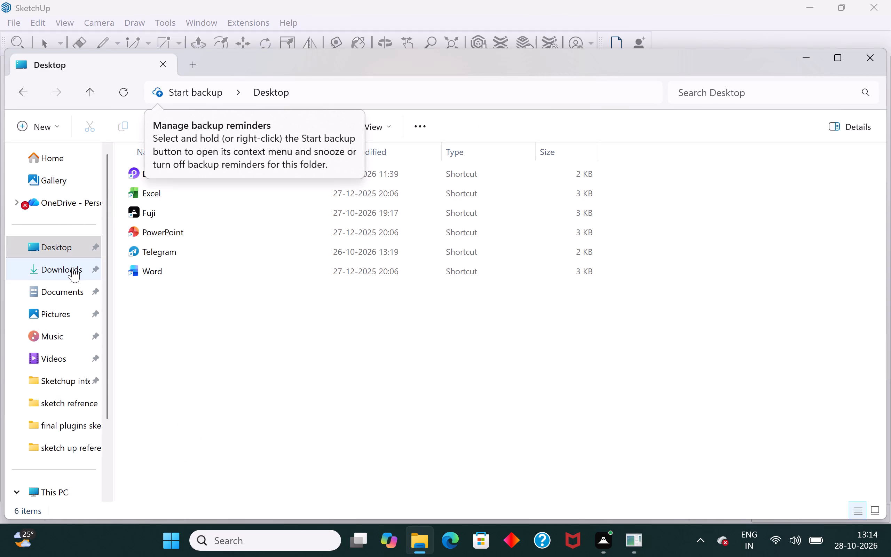
scroll(66, 414, down, 2)
click(73, 383)
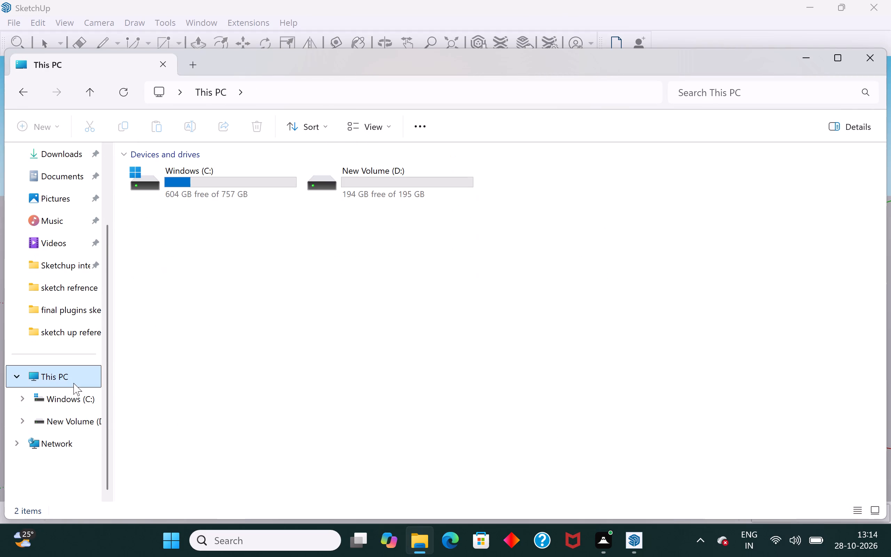
click(226, 203)
click(229, 198)
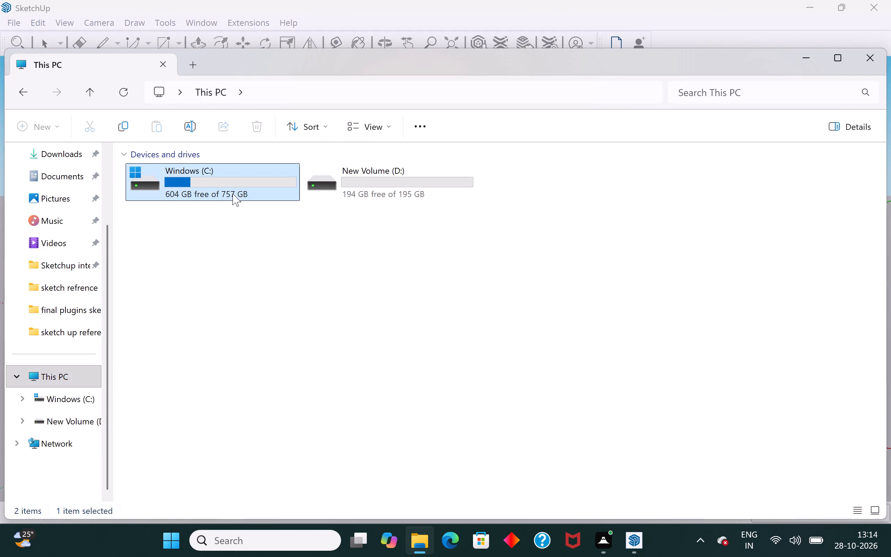
double_click(234, 193)
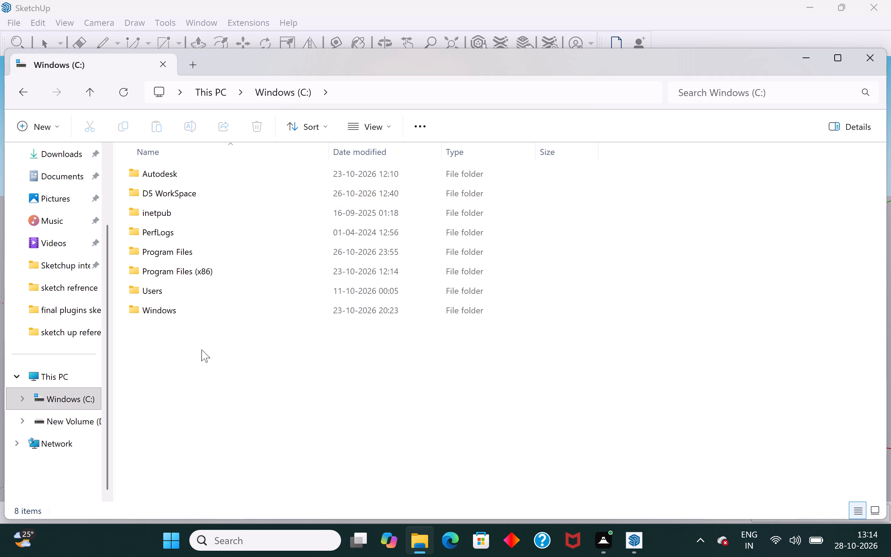
click(867, 62)
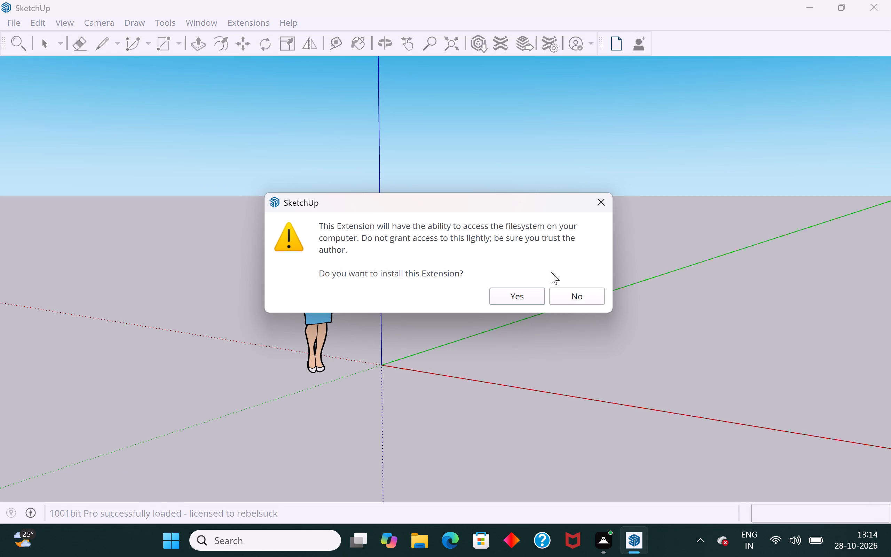
Decline the extension installation in SketchUp and dismiss the resulting notice.
click(573, 298)
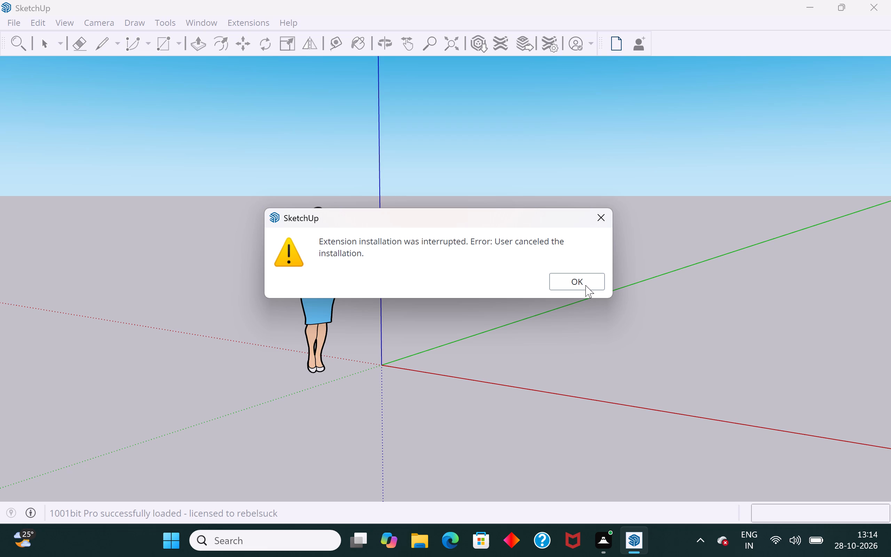
click(585, 285)
scroll(317, 321, down, 3)
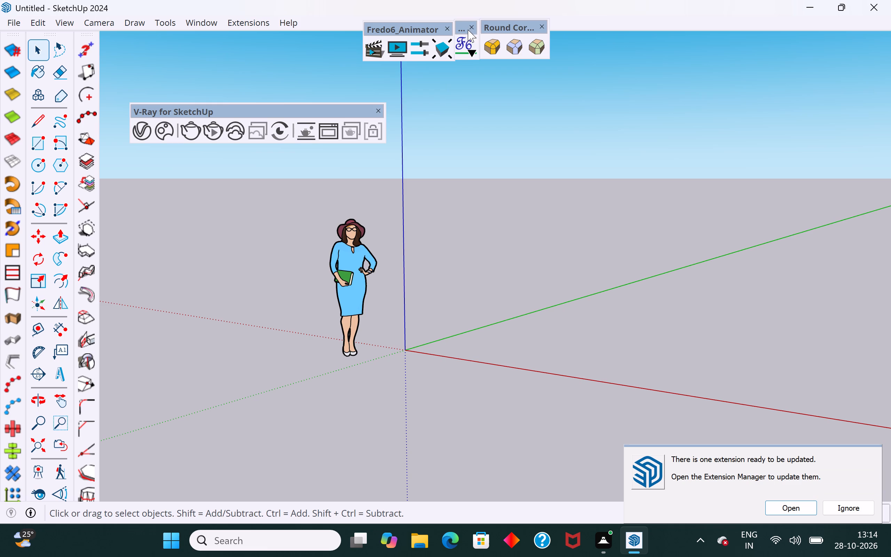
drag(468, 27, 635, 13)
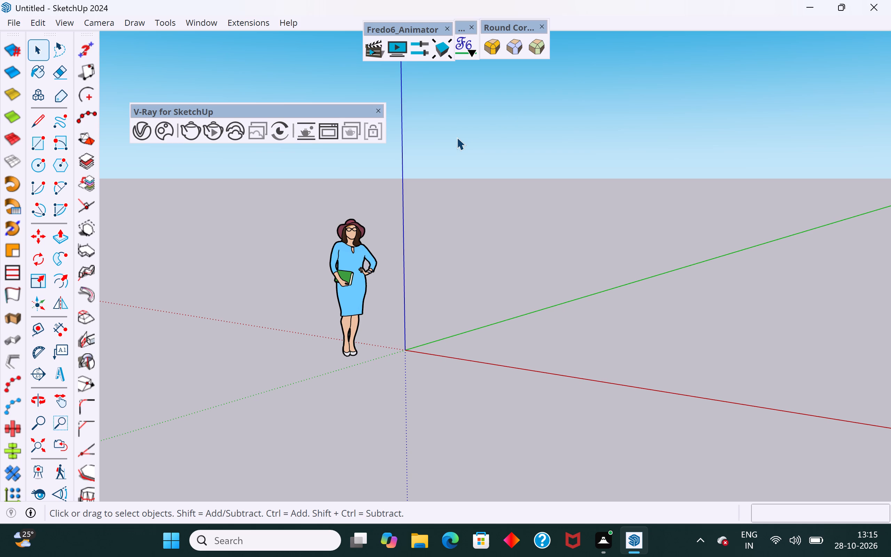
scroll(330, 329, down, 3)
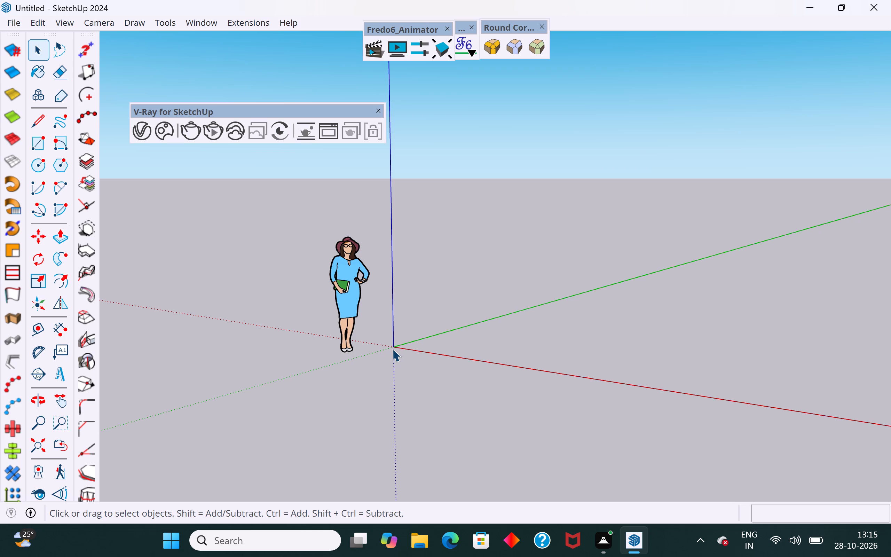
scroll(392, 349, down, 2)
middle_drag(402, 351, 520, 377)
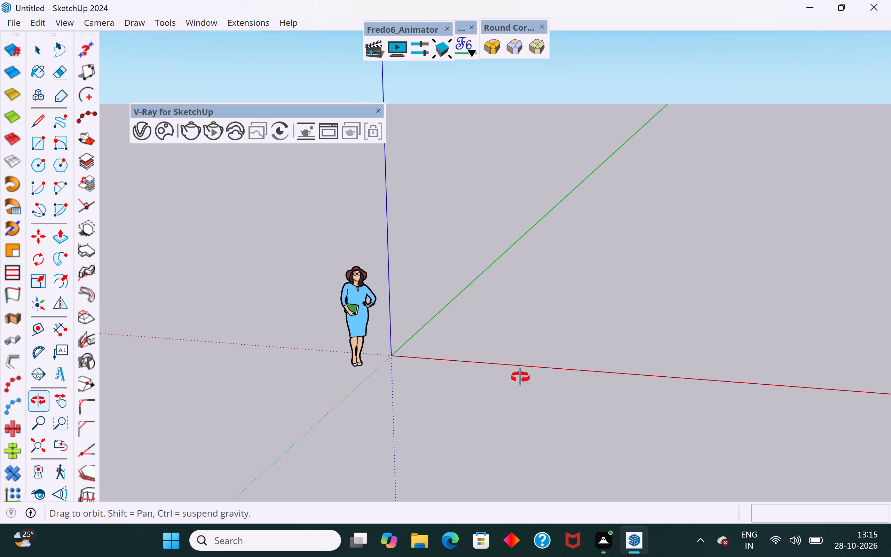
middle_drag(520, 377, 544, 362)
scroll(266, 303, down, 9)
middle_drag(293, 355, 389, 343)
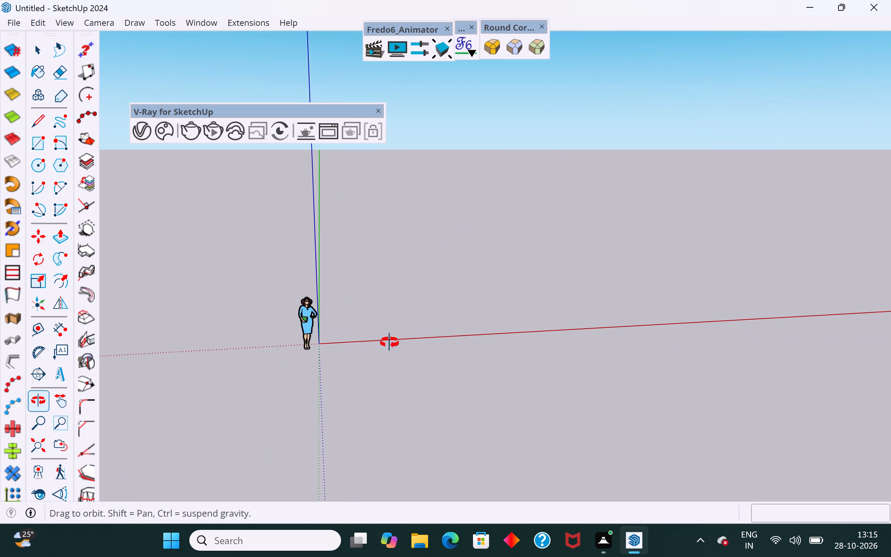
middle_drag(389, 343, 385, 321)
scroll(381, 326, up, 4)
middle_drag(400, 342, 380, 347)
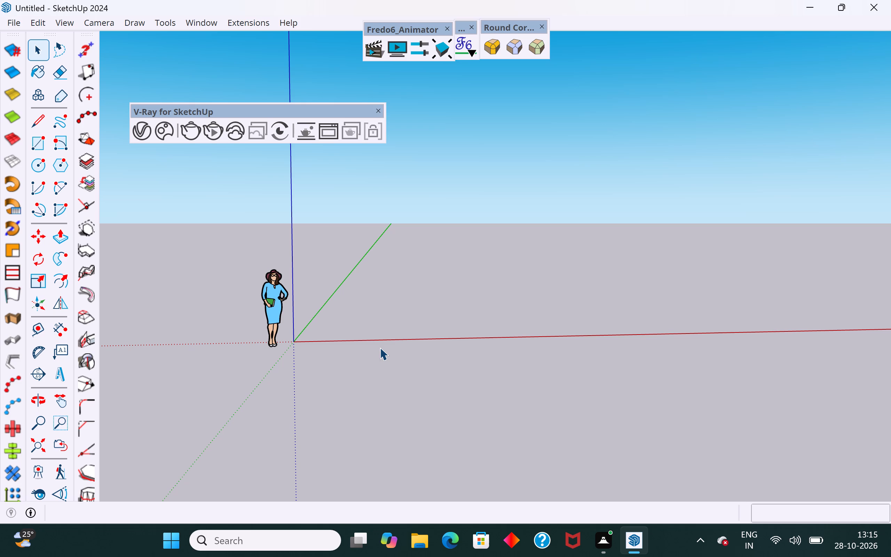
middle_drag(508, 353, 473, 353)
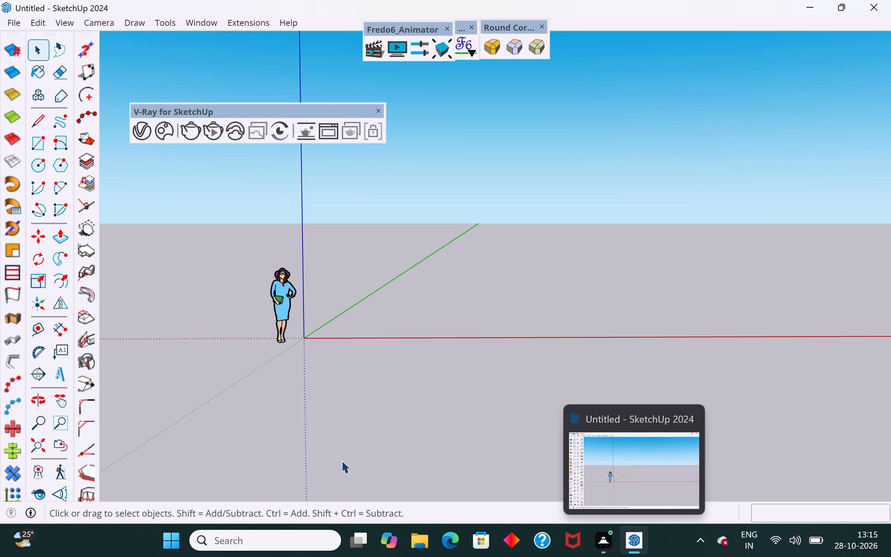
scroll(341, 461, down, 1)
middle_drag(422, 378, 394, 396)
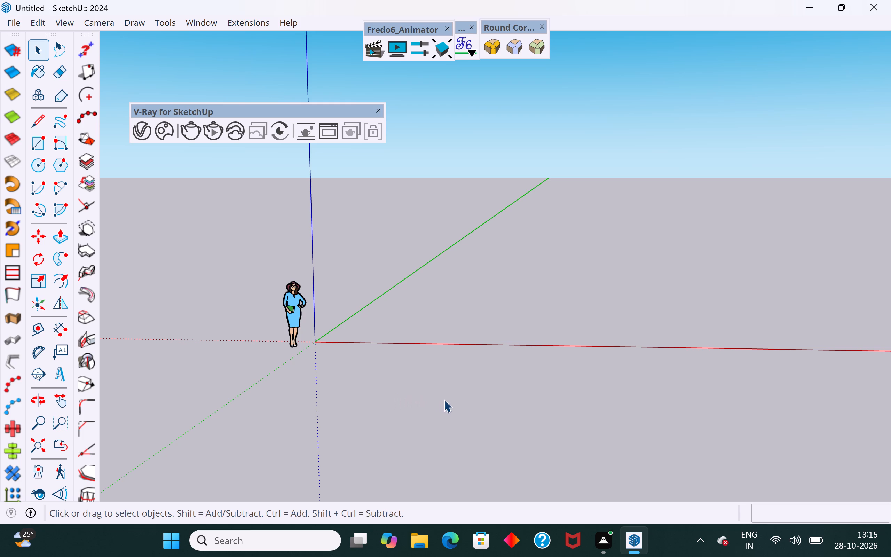
Draw a 10' line on the ground beside the origin, parallel to the green axis.
middle_drag(555, 369, 417, 421)
scroll(432, 403, down, 4)
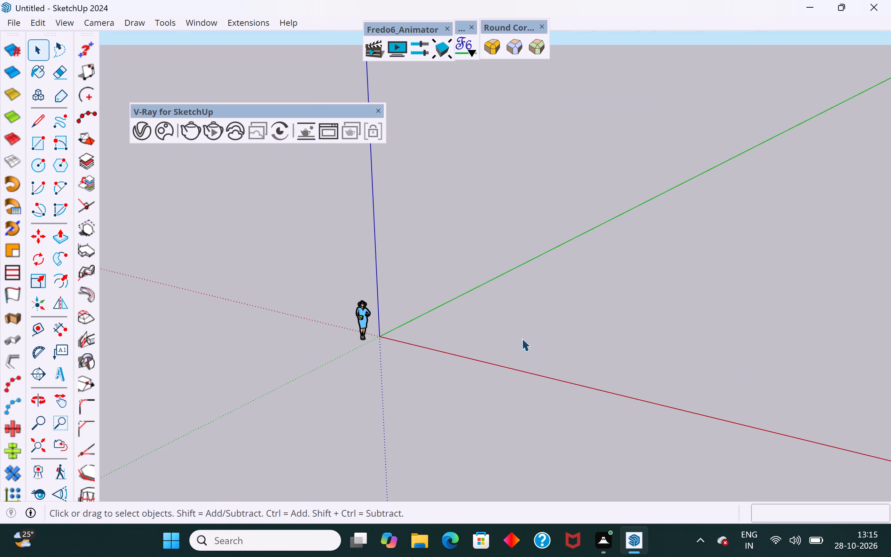
middle_drag(512, 342, 475, 353)
click(33, 125)
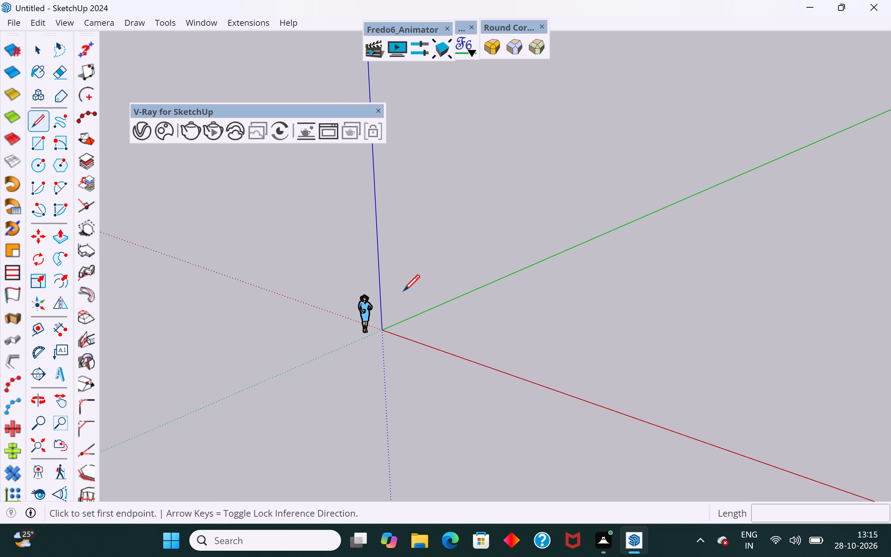
click(439, 328)
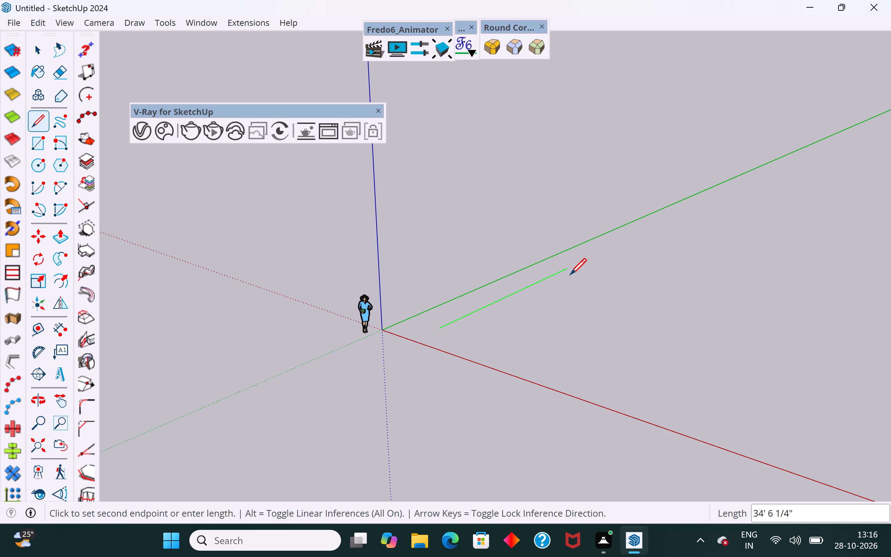
text(10')
key(Return)
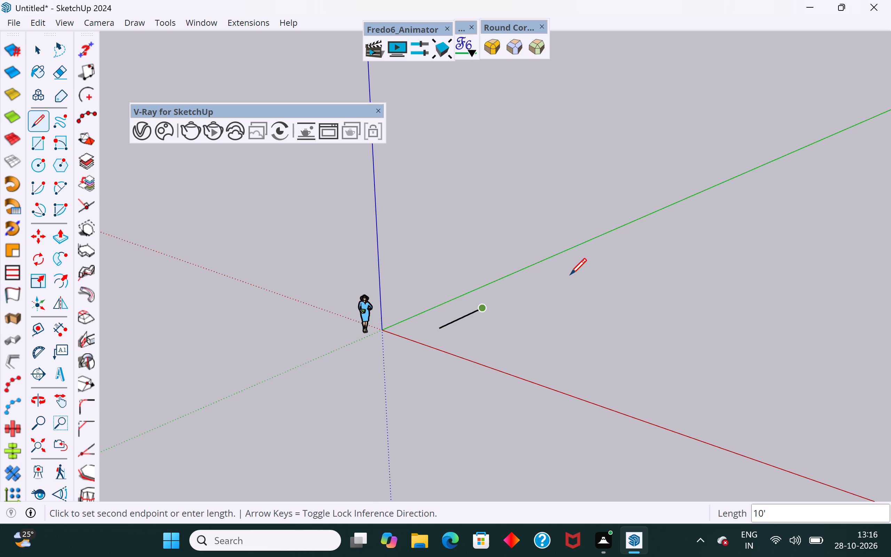
key(space)
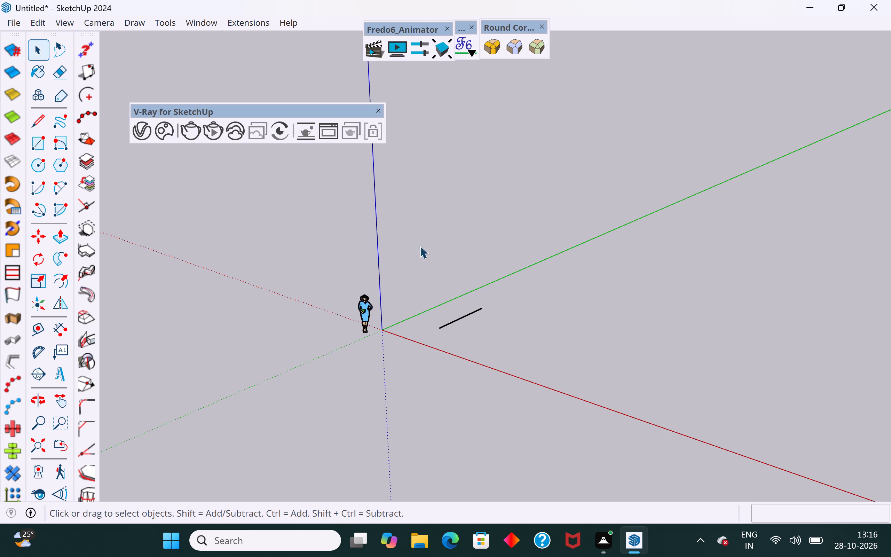
Draw two more connected 10' edges from the line's far end and join back to its start, closing a 10' square face.
scroll(394, 228, down, 5)
middle_drag(400, 393, 584, 463)
scroll(471, 336, up, 17)
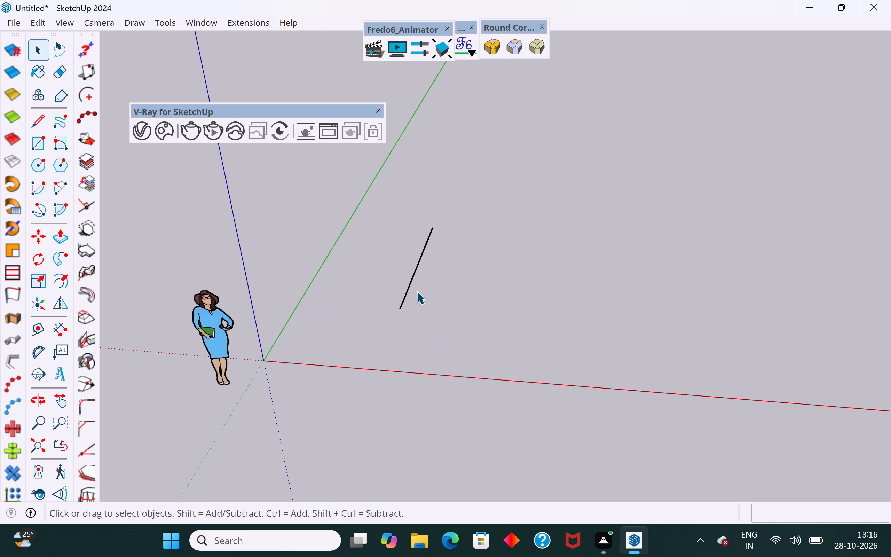
scroll(417, 291, up, 3)
middle_drag(425, 289, 483, 221)
scroll(493, 269, up, 1)
scroll(434, 299, up, 3)
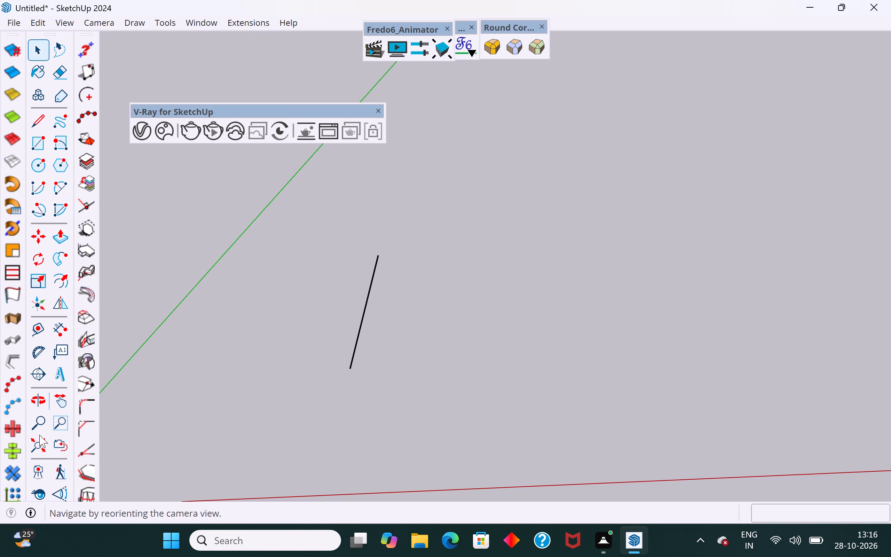
click(42, 113)
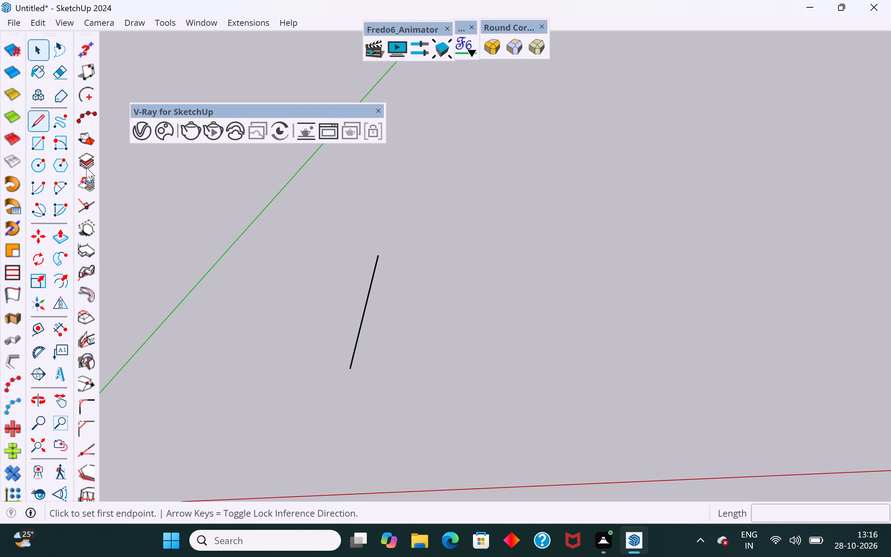
click(378, 257)
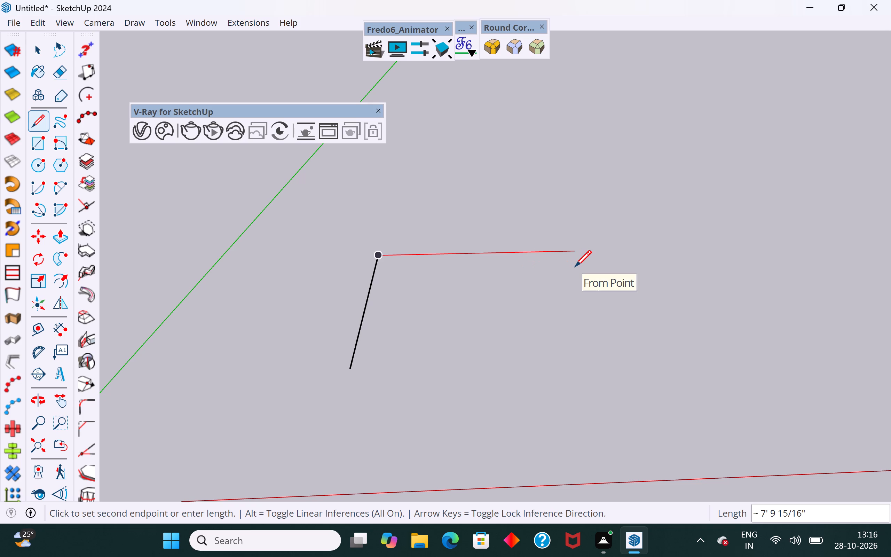
text(10')
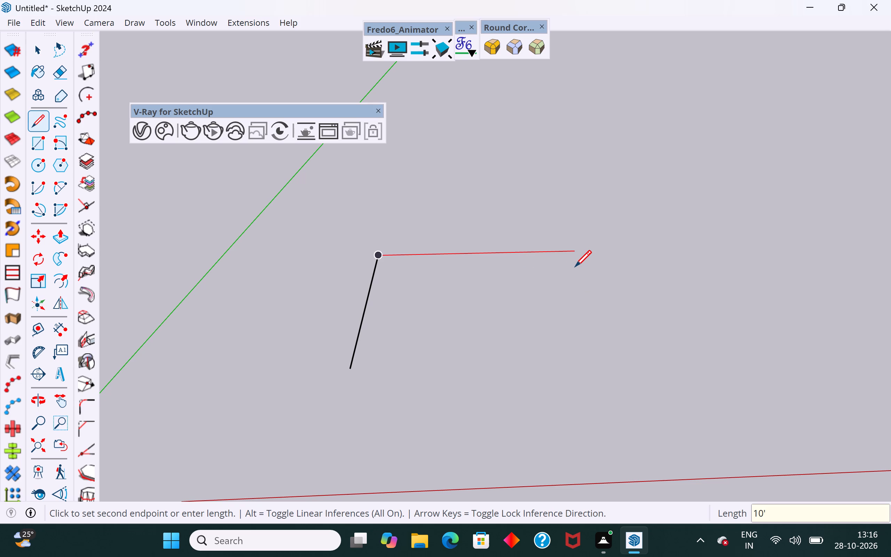
key(Return)
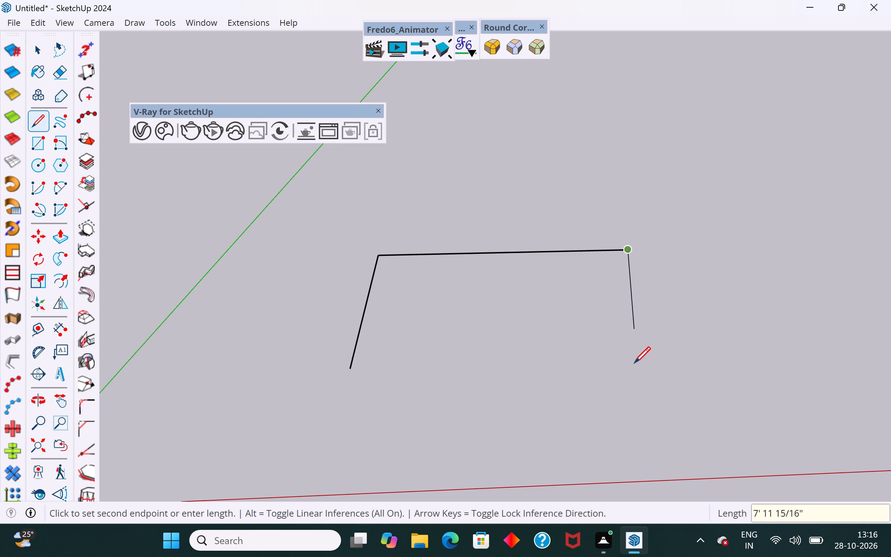
middle_drag(636, 380, 428, 385)
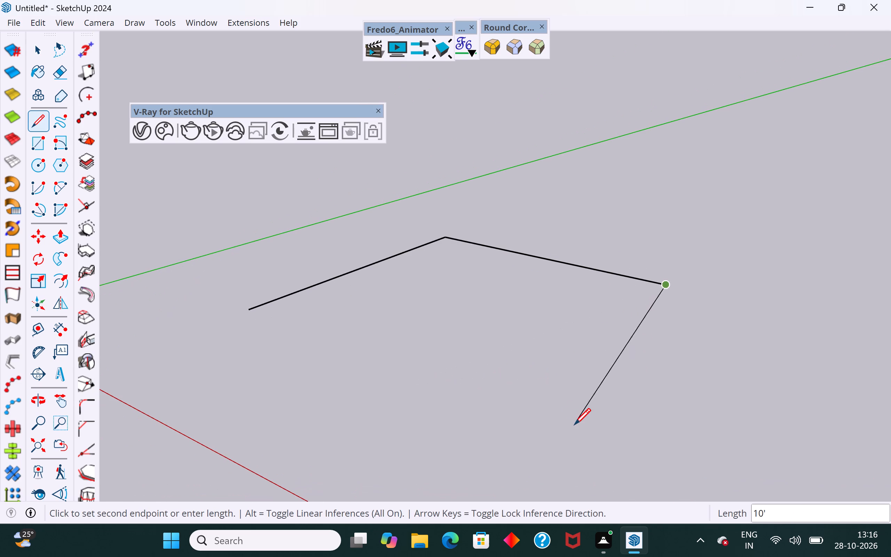
text(10')
key(Return)
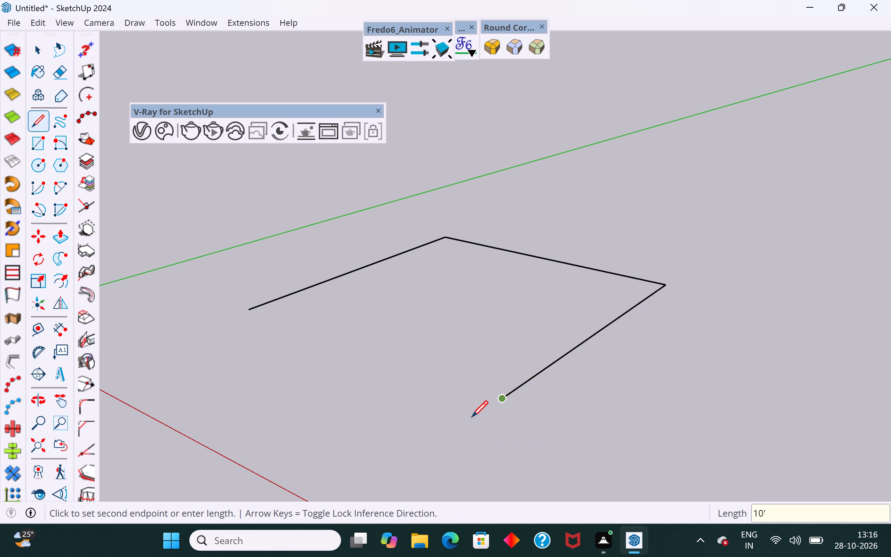
click(249, 313)
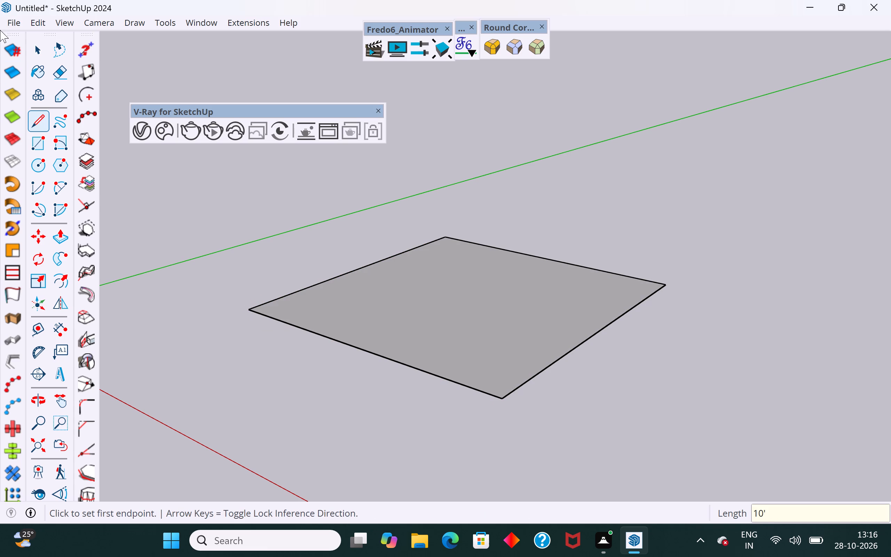
click(35, 47)
click(174, 256)
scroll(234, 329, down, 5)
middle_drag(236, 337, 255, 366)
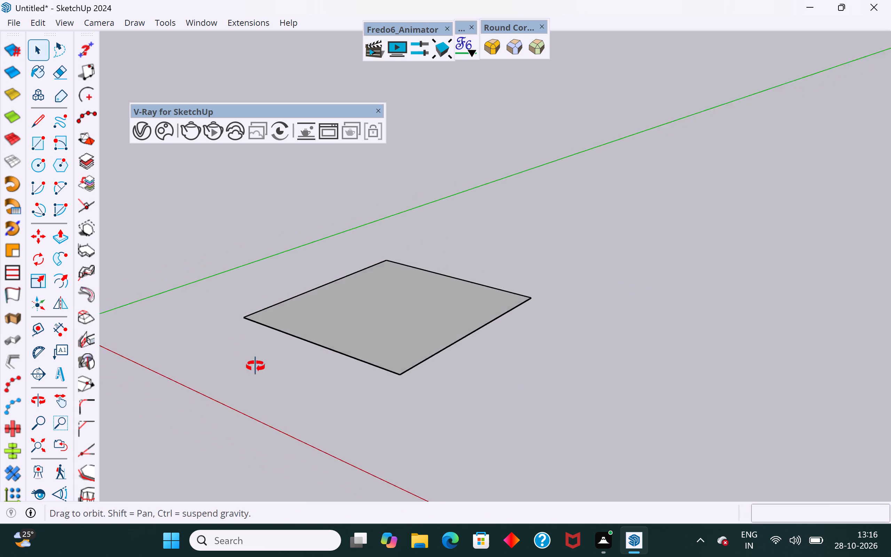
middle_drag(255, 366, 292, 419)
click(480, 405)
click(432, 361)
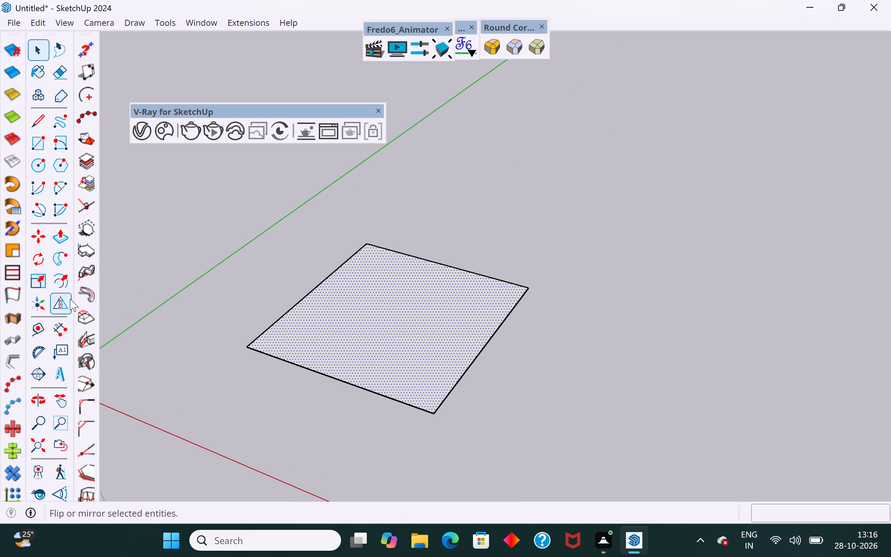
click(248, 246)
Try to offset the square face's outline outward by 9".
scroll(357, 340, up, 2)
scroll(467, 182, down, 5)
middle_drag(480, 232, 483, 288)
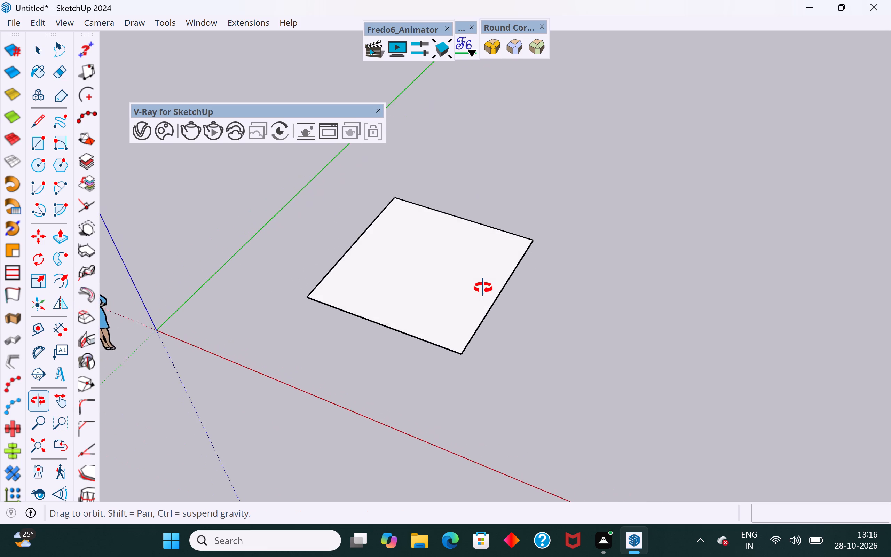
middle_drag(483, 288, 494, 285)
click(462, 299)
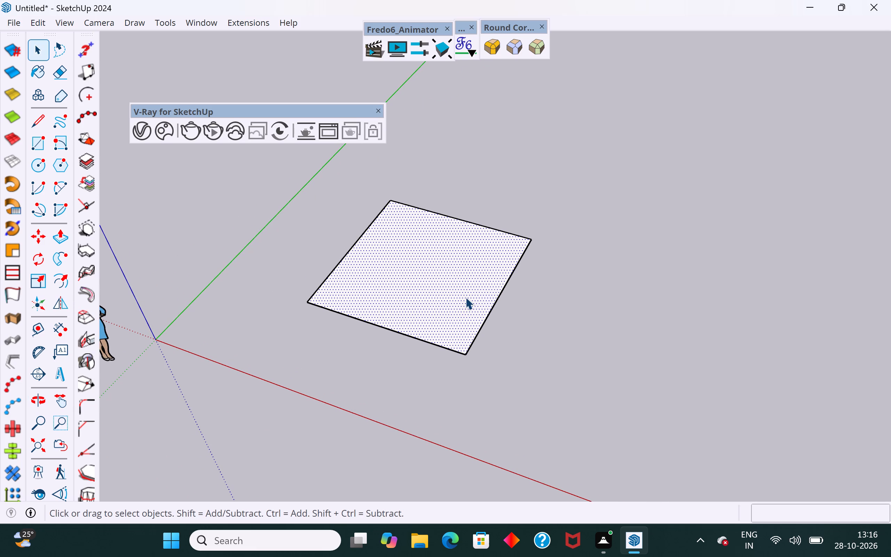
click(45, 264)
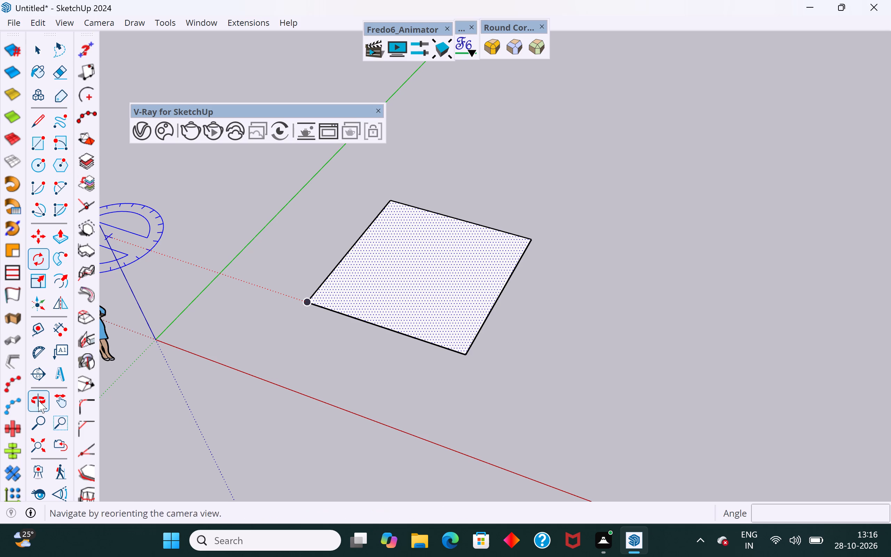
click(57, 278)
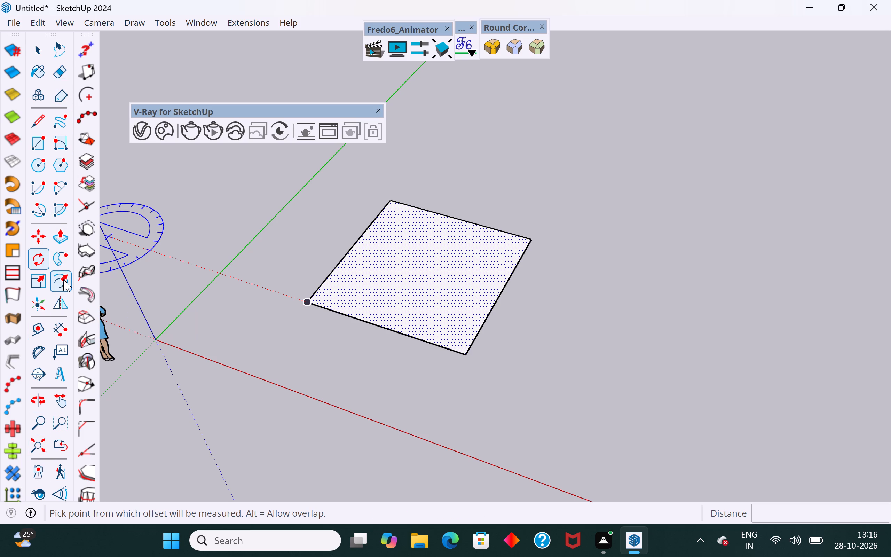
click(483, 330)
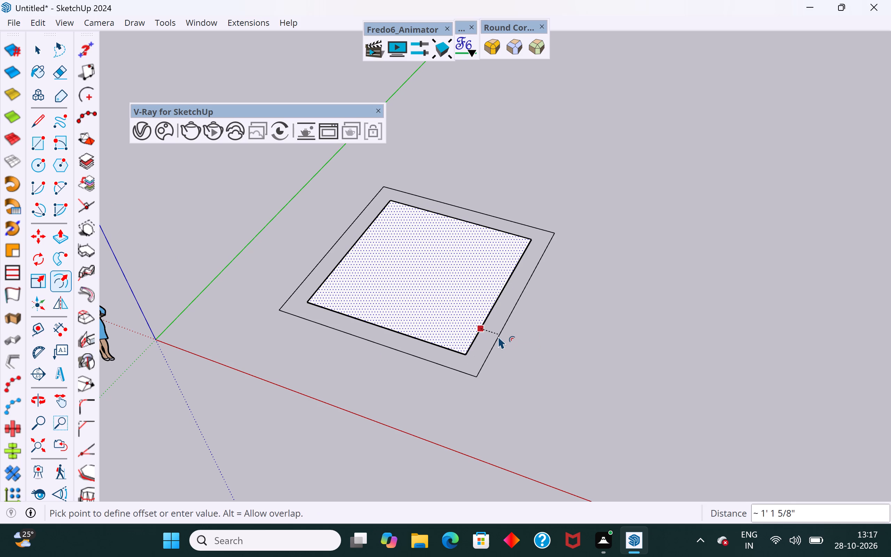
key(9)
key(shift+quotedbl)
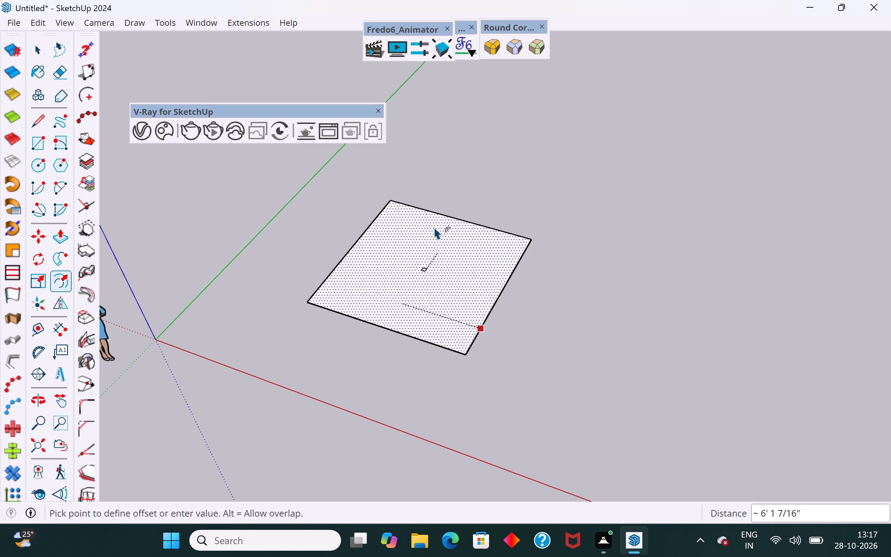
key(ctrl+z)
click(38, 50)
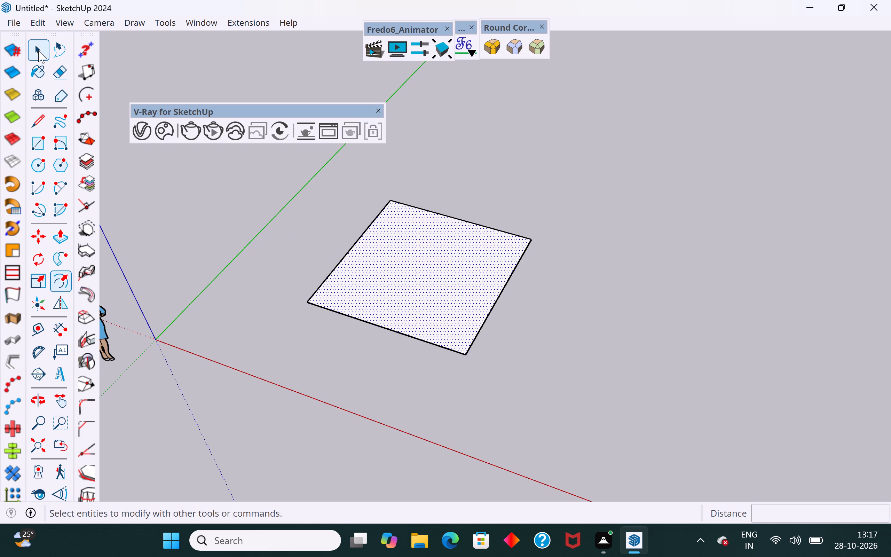
Undo the four 10' edges of the square so the ground is empty.
click(189, 278)
scroll(314, 243, down, 6)
middle_drag(331, 288, 376, 353)
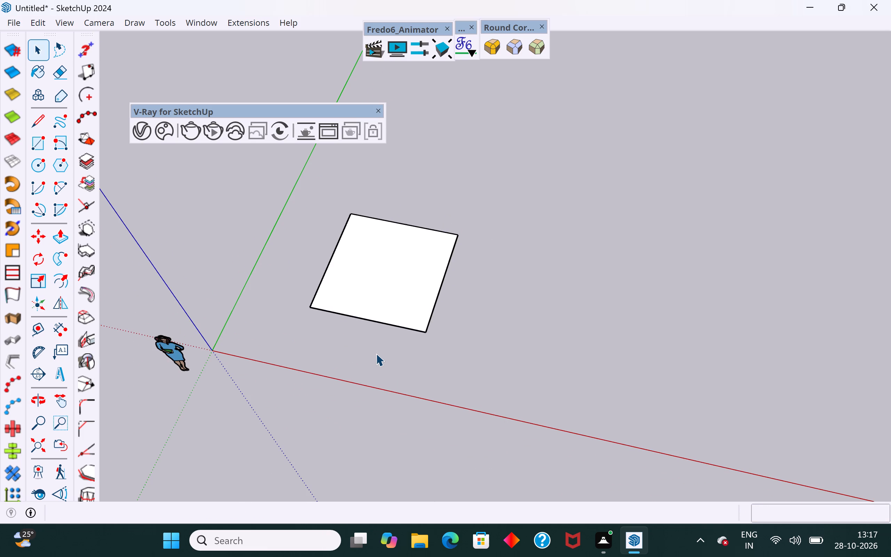
key(ctrl+z)
key(ctrl+z)
key(ctrl+z)
key(ctrl+z)
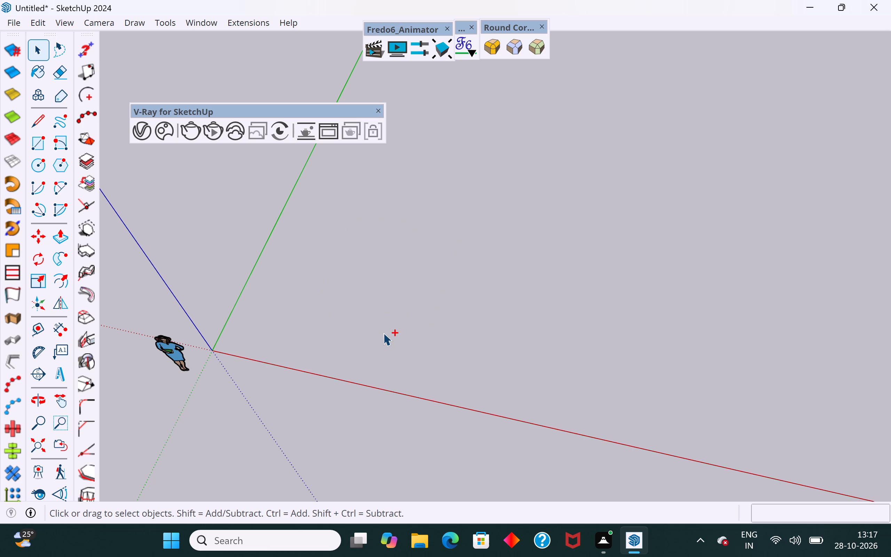
Draw a ground rectangle near the origin, 12' along the red axis and about 13' 7" along the green axis.
click(36, 144)
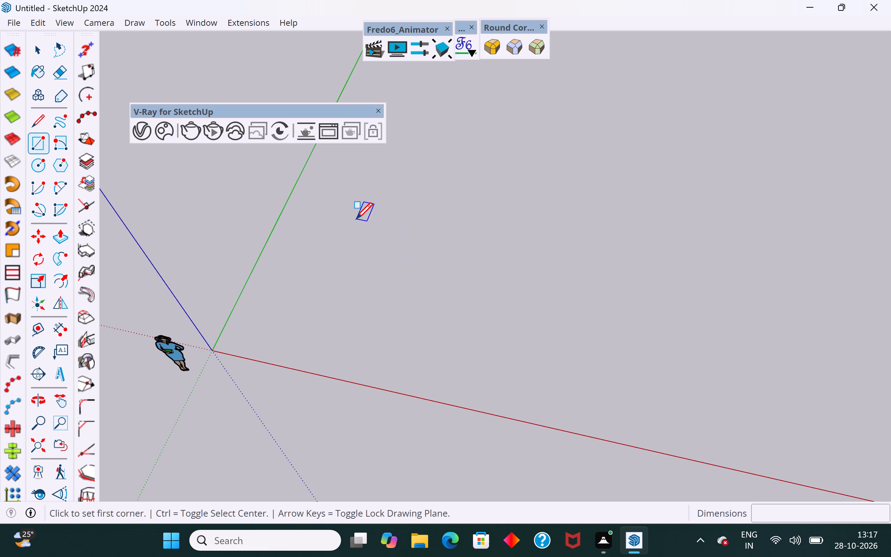
click(356, 219)
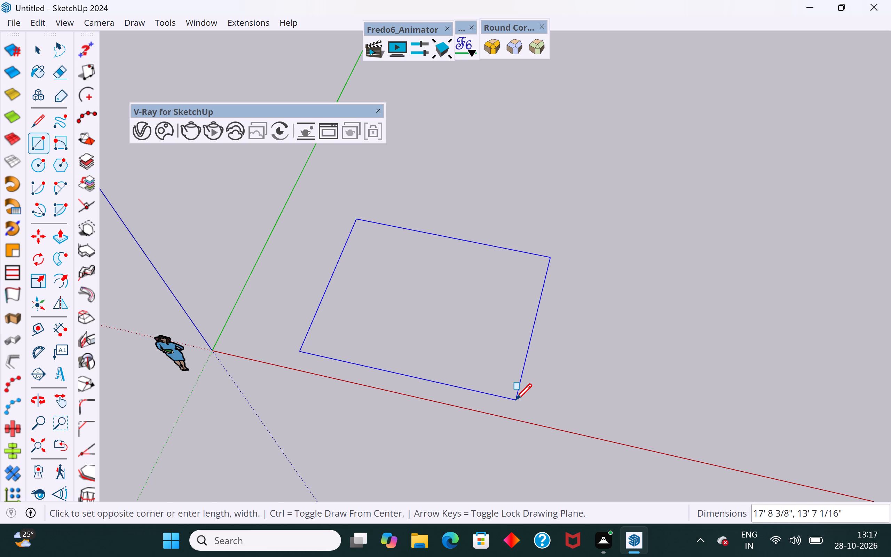
text(12')
key(Return)
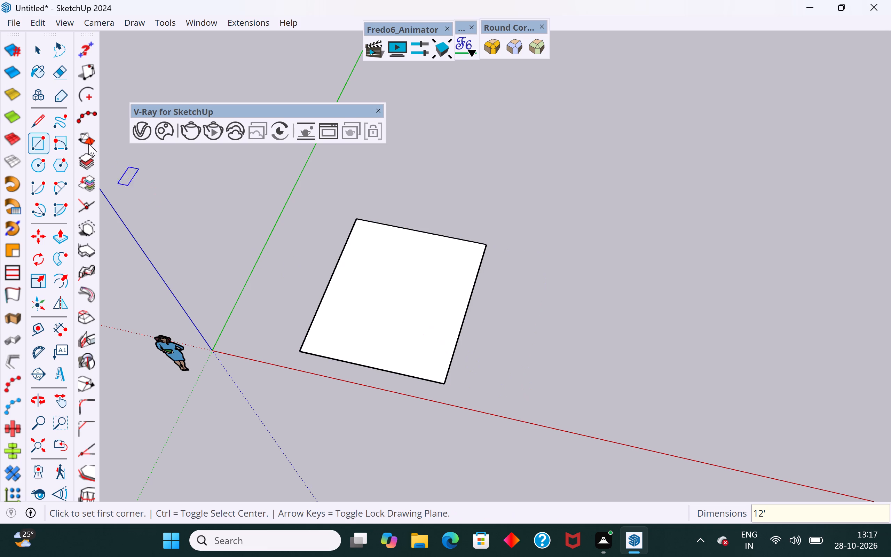
click(39, 46)
click(235, 235)
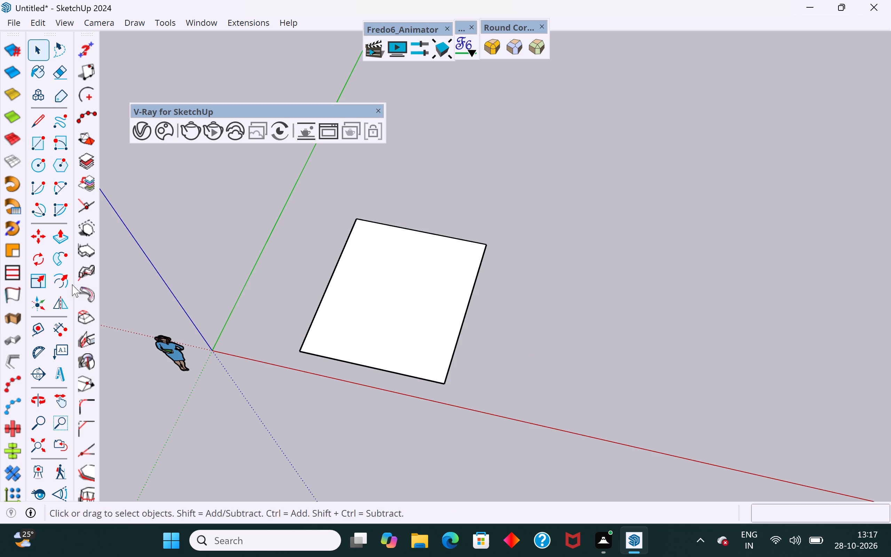
Offset the rectangle's outline outward by 9" to form a border around it.
click(63, 287)
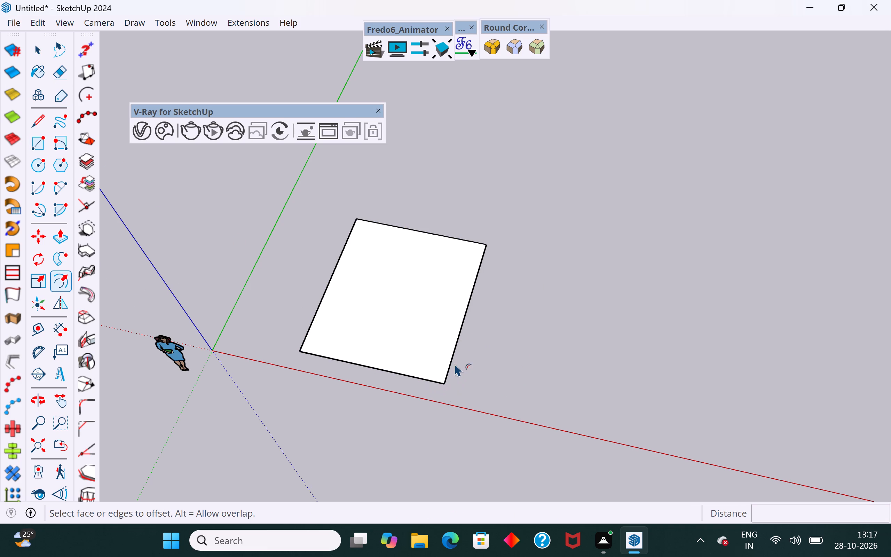
drag(442, 319, 471, 332)
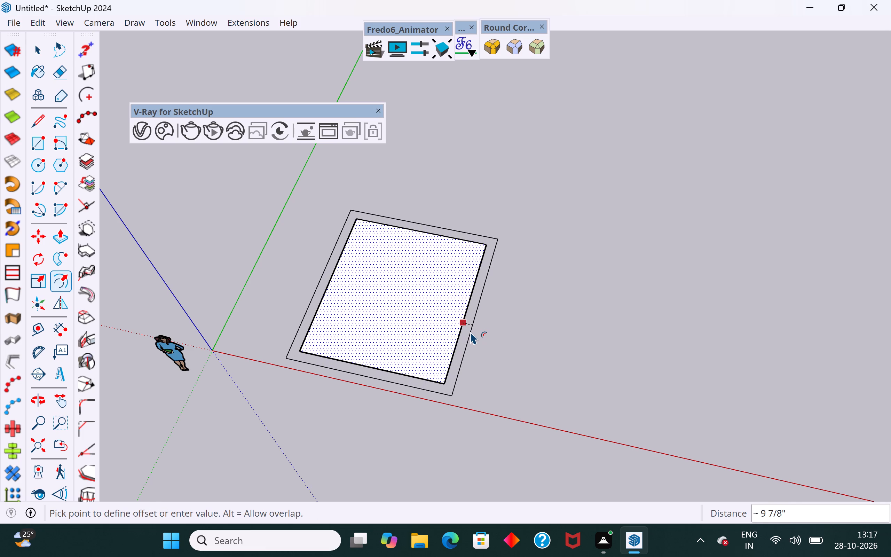
drag(471, 332, 476, 332)
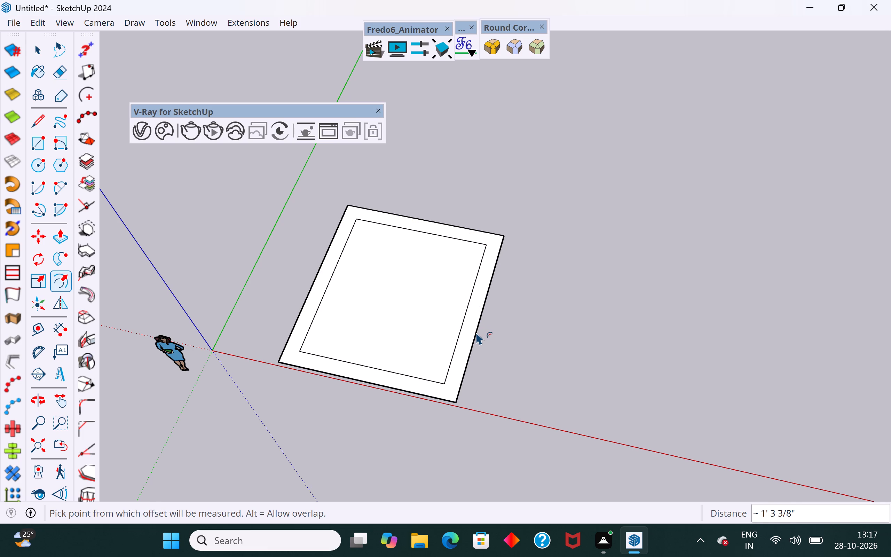
text(9")
key(Return)
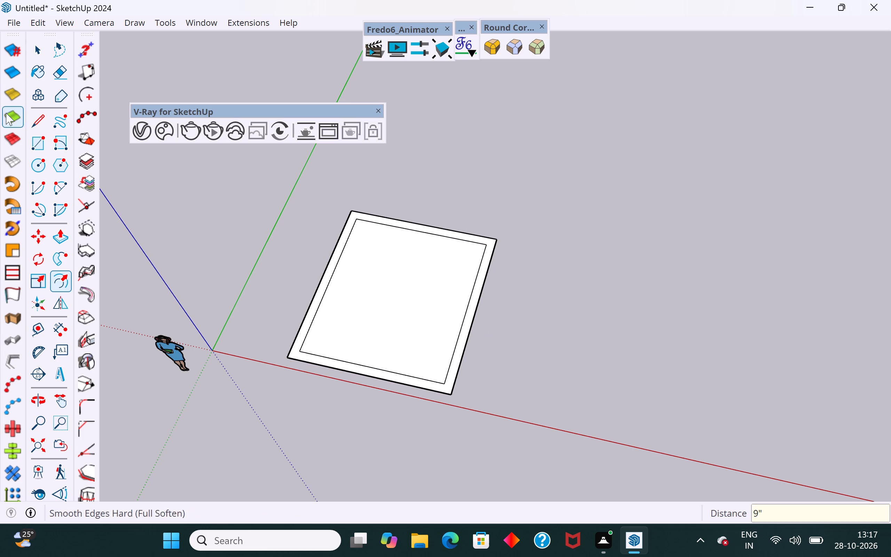
click(37, 46)
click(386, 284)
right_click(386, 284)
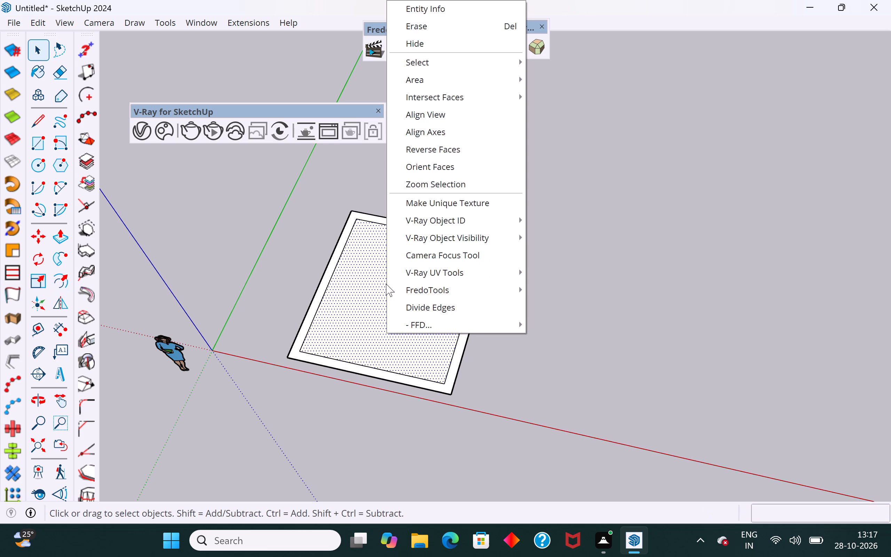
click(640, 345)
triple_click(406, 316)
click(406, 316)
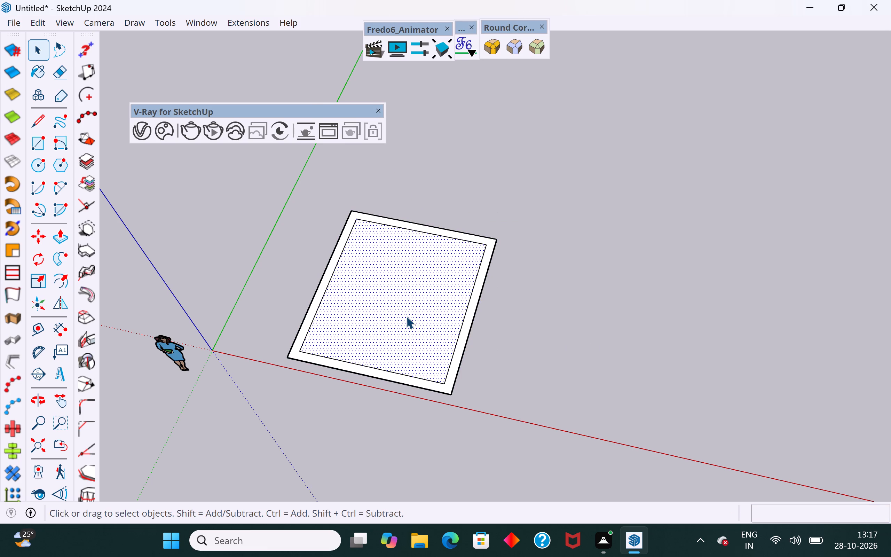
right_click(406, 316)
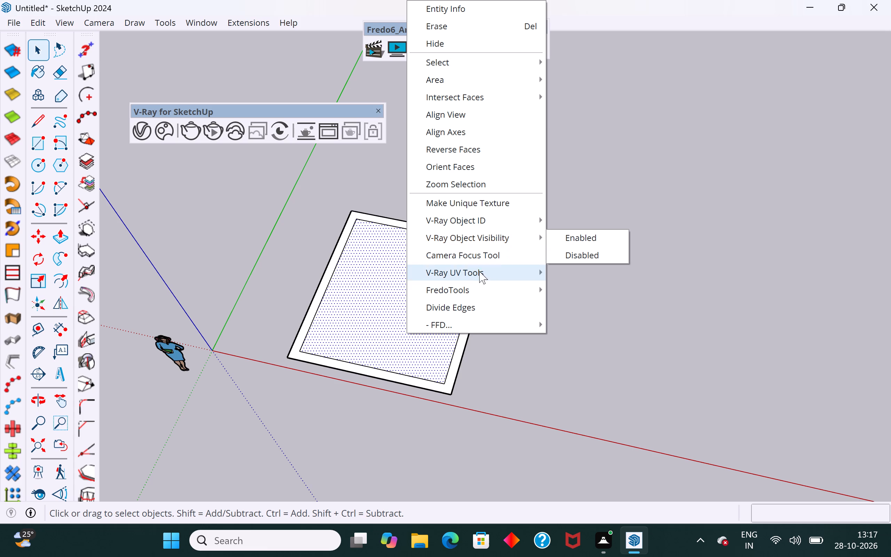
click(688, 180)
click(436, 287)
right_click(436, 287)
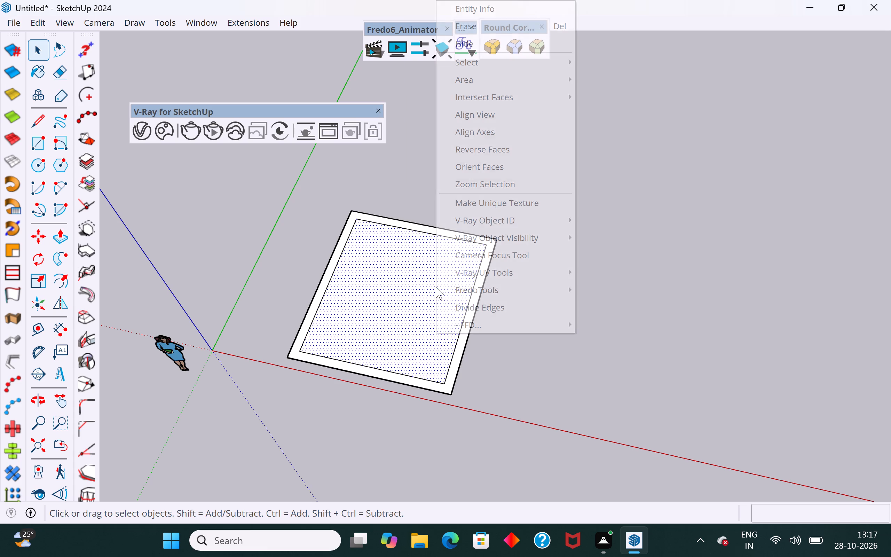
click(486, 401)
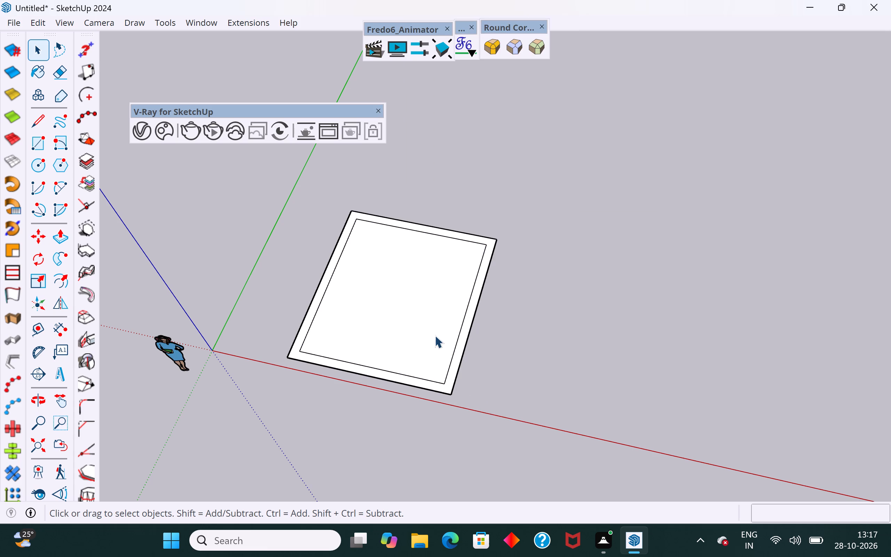
Group the inner rectangle's face together with its bounding edges.
click(441, 332)
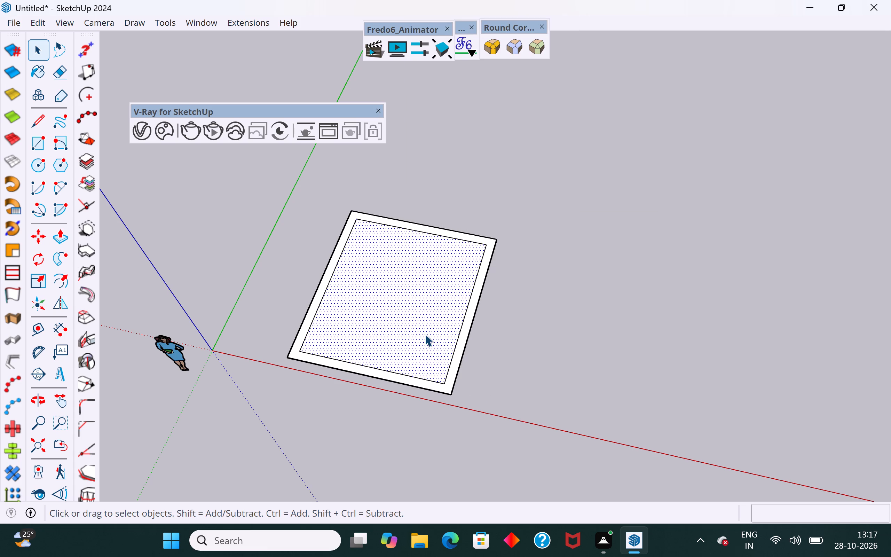
double_click(425, 334)
right_click(425, 334)
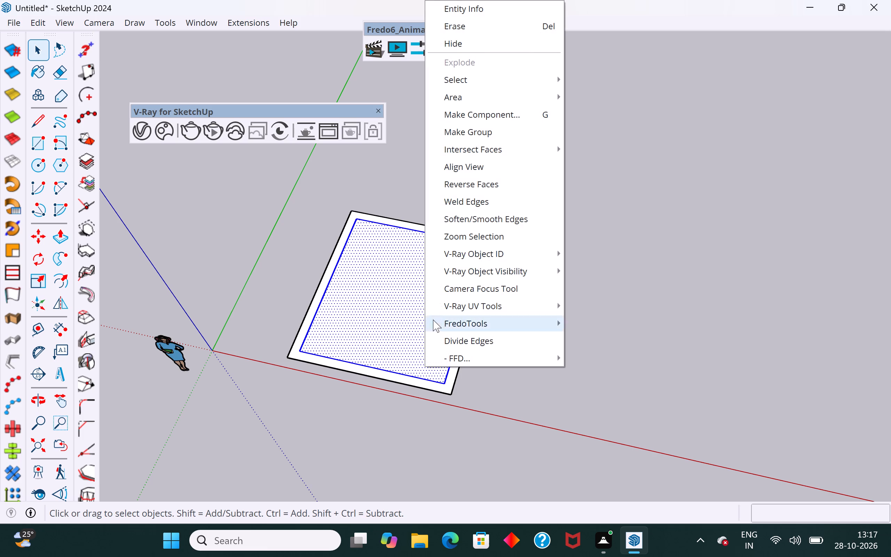
click(478, 131)
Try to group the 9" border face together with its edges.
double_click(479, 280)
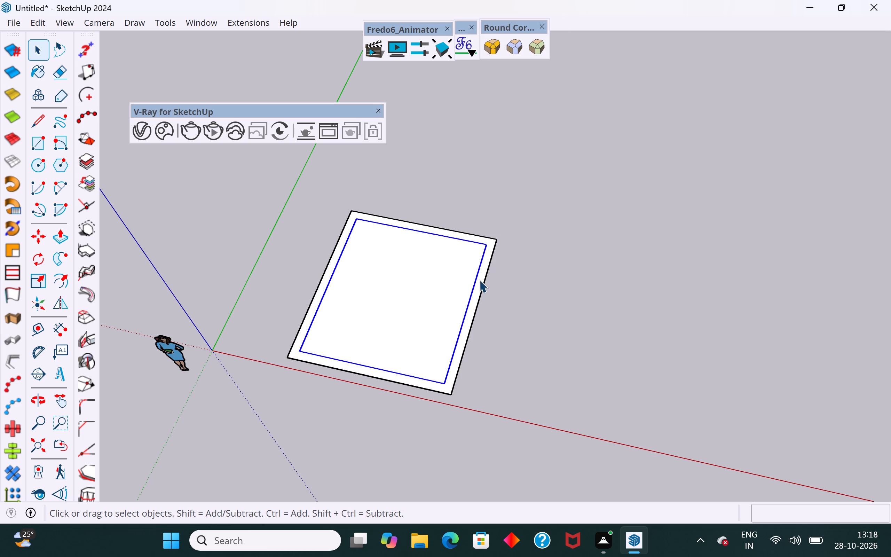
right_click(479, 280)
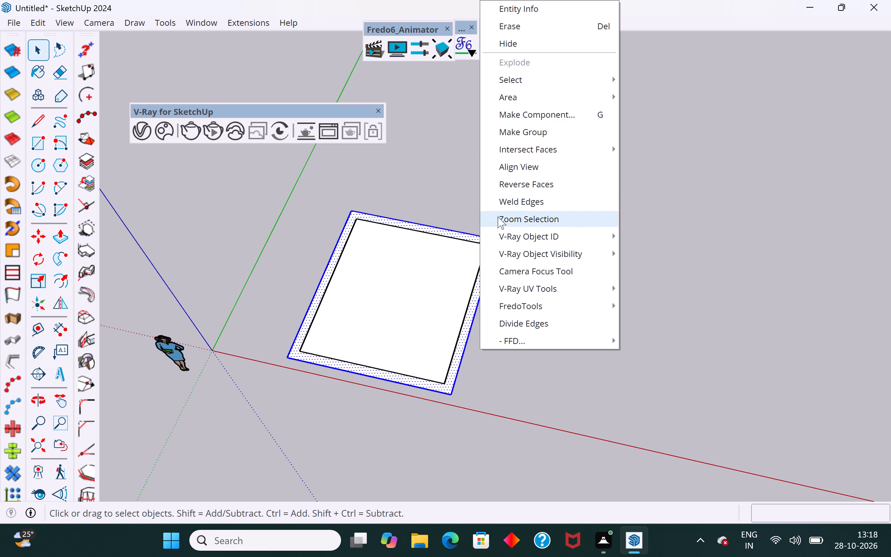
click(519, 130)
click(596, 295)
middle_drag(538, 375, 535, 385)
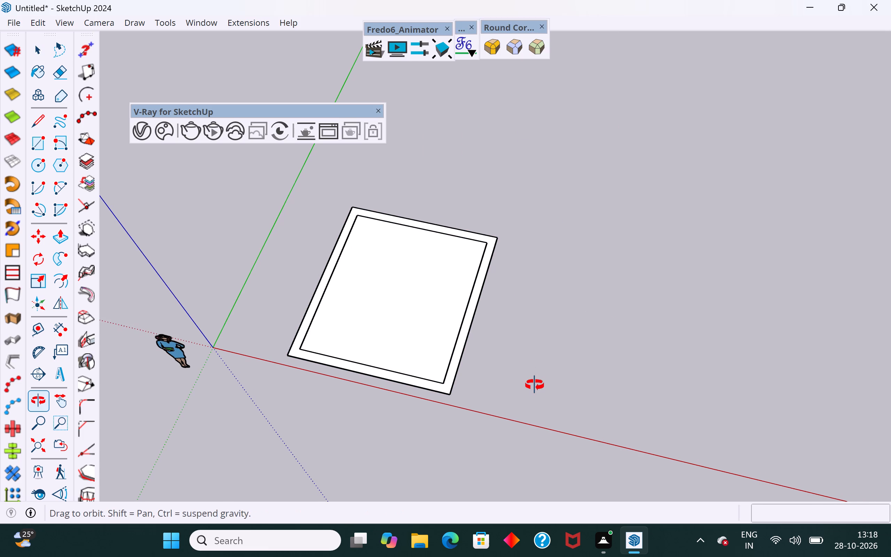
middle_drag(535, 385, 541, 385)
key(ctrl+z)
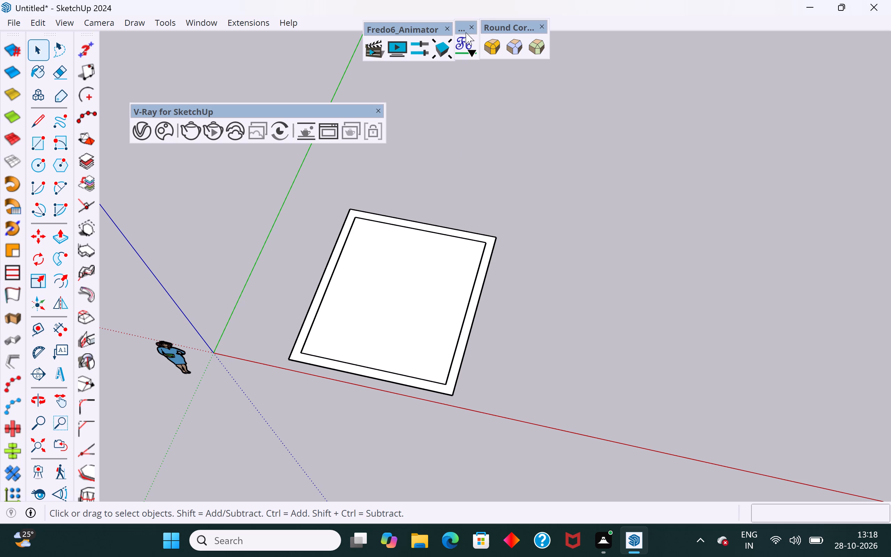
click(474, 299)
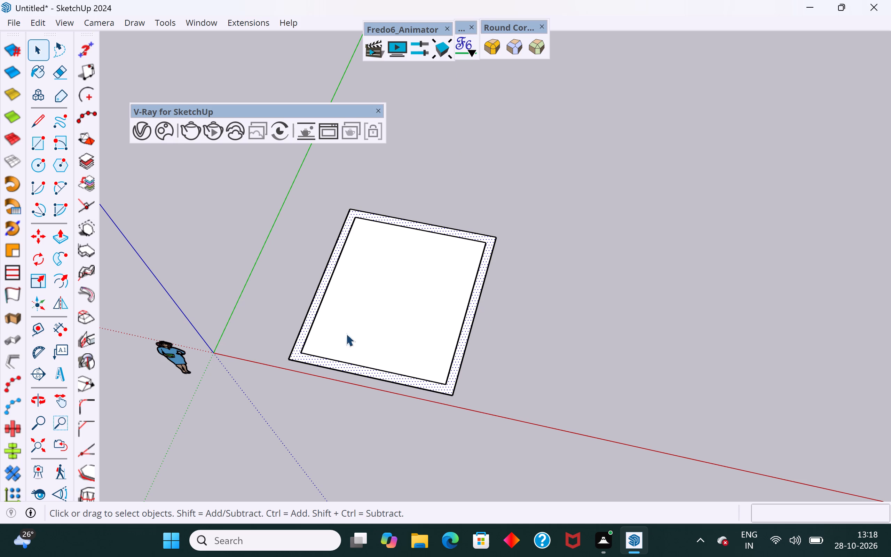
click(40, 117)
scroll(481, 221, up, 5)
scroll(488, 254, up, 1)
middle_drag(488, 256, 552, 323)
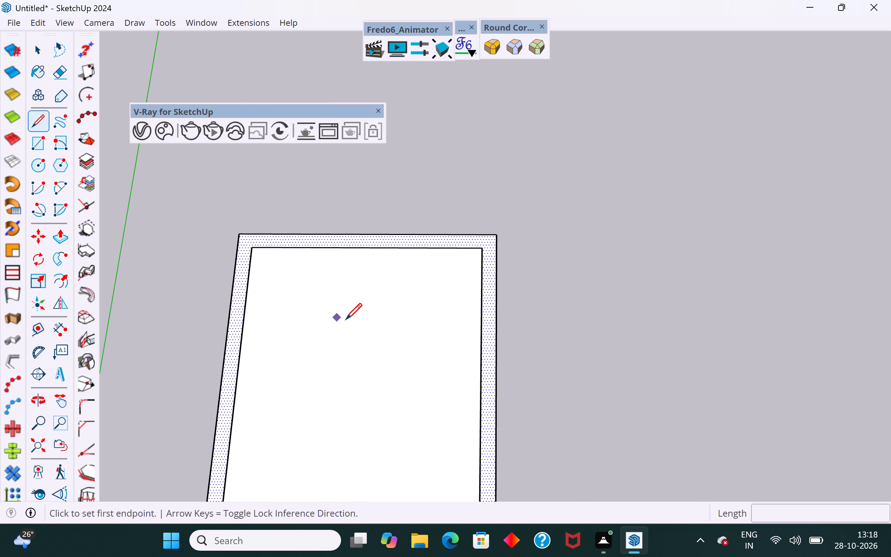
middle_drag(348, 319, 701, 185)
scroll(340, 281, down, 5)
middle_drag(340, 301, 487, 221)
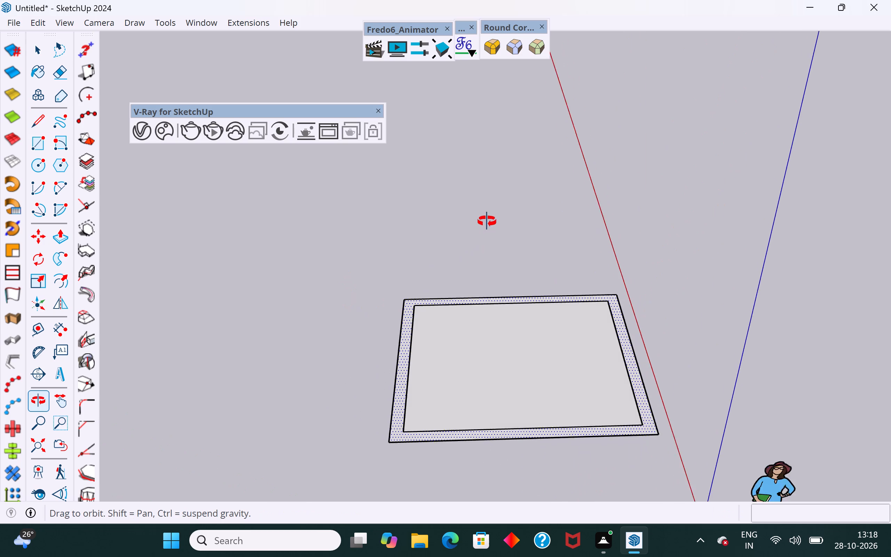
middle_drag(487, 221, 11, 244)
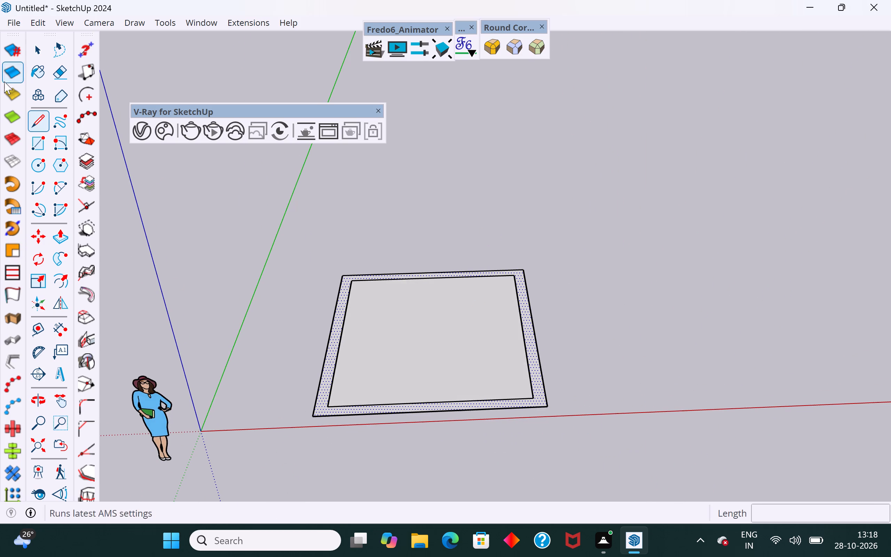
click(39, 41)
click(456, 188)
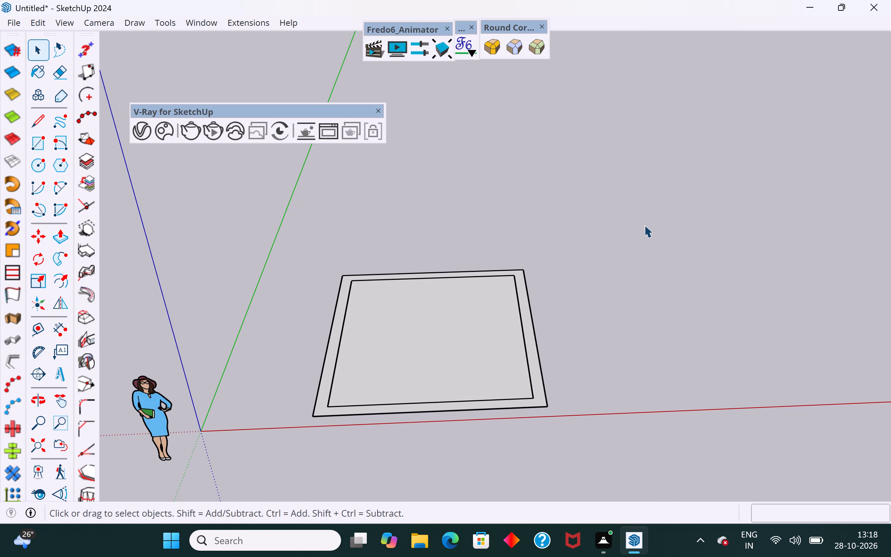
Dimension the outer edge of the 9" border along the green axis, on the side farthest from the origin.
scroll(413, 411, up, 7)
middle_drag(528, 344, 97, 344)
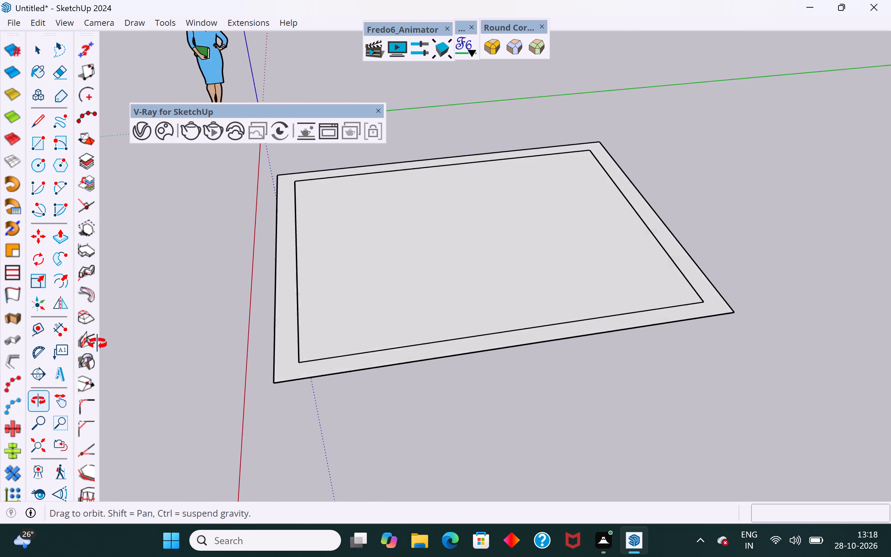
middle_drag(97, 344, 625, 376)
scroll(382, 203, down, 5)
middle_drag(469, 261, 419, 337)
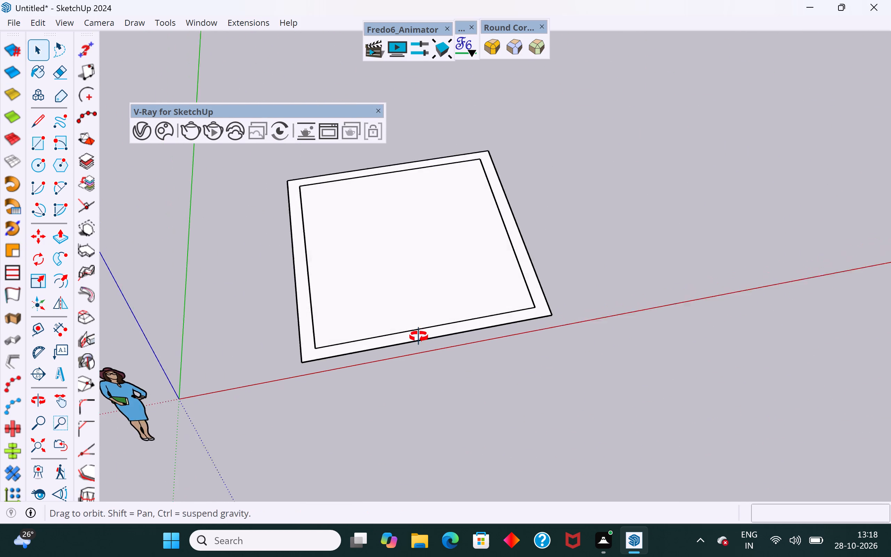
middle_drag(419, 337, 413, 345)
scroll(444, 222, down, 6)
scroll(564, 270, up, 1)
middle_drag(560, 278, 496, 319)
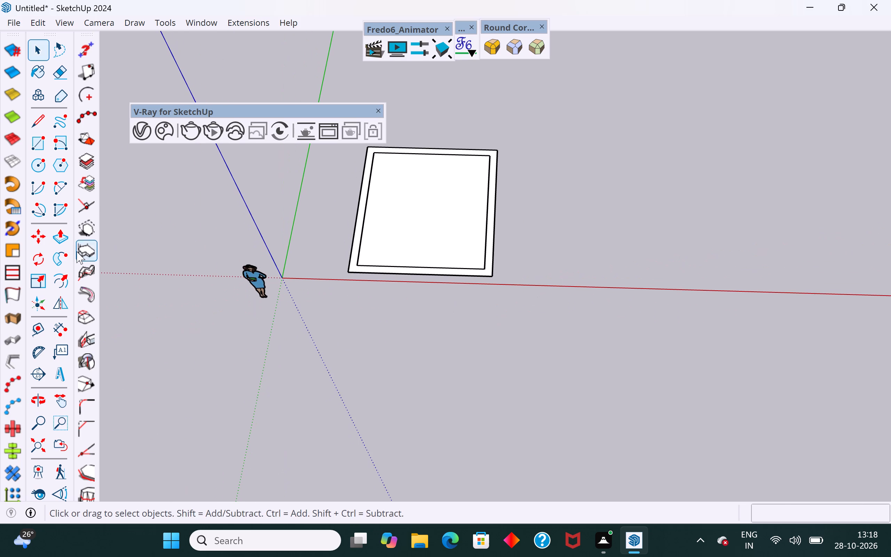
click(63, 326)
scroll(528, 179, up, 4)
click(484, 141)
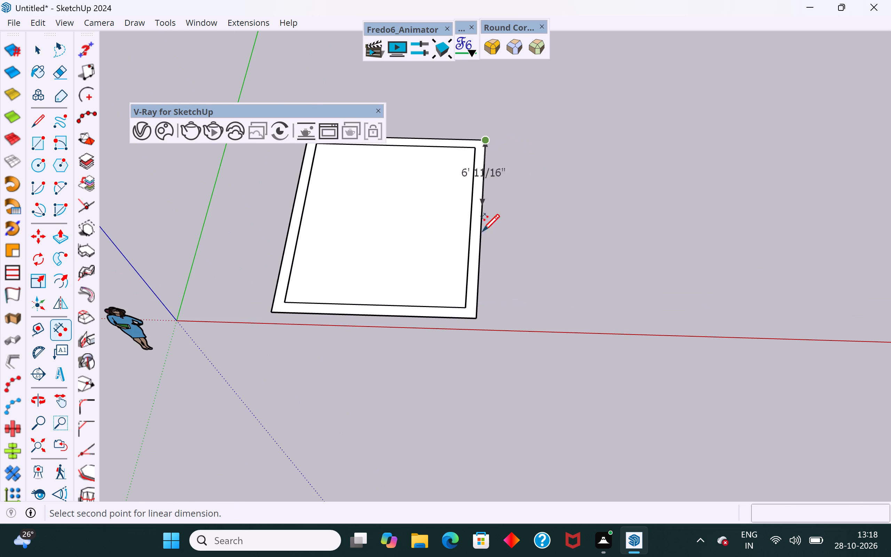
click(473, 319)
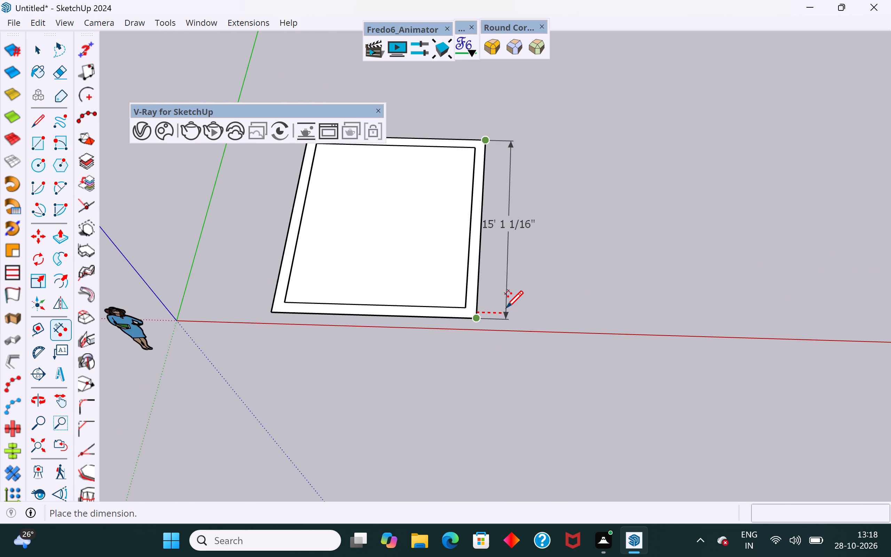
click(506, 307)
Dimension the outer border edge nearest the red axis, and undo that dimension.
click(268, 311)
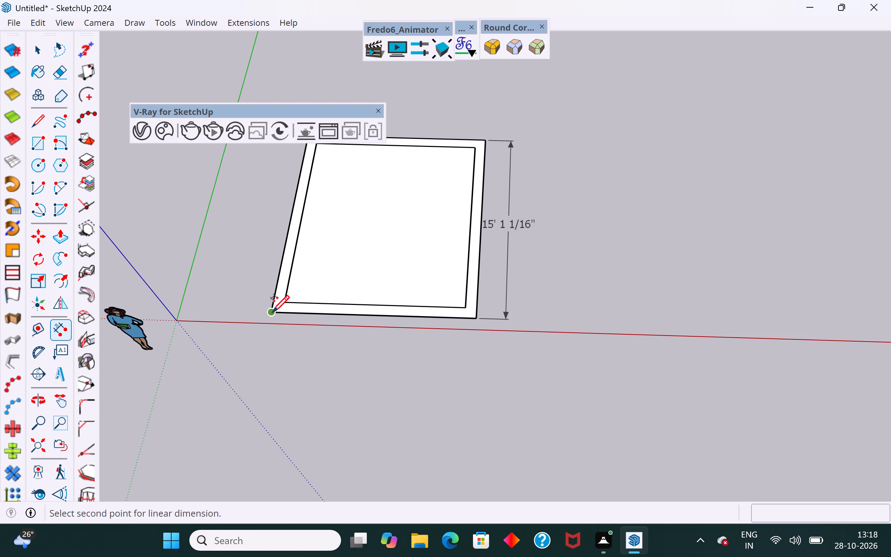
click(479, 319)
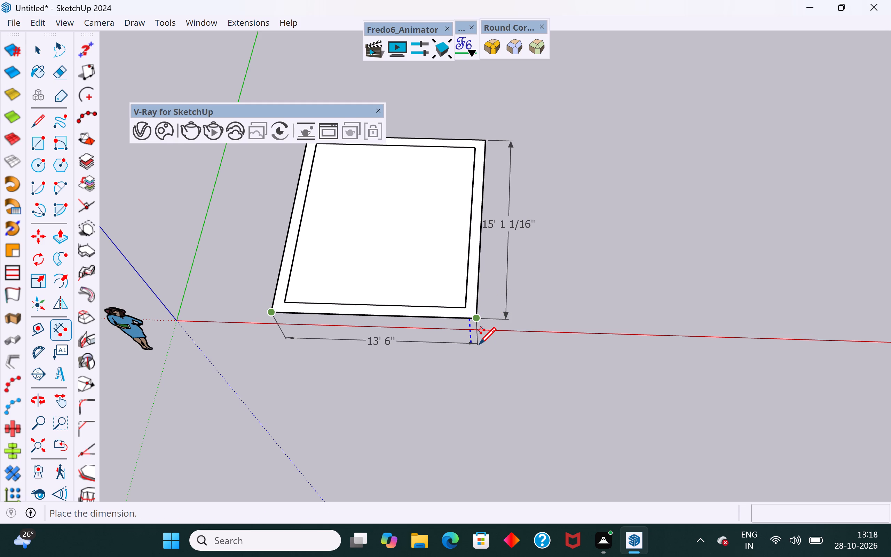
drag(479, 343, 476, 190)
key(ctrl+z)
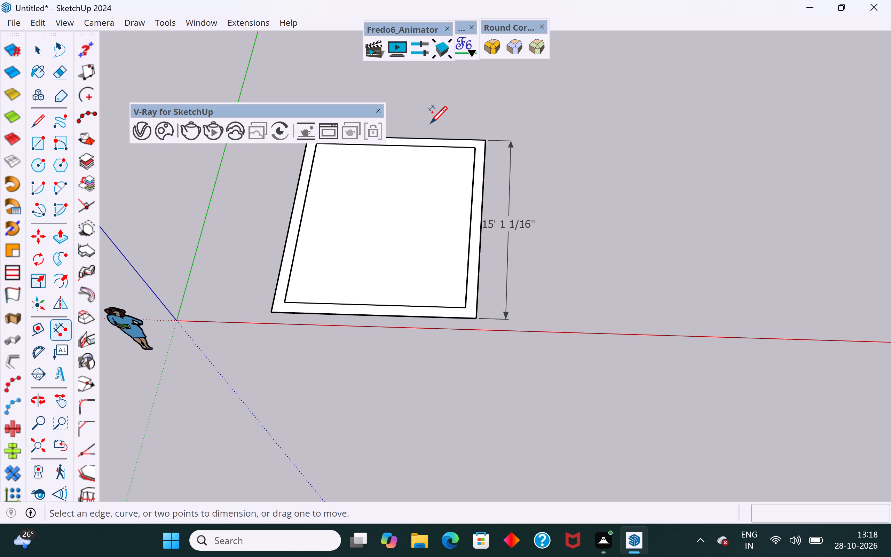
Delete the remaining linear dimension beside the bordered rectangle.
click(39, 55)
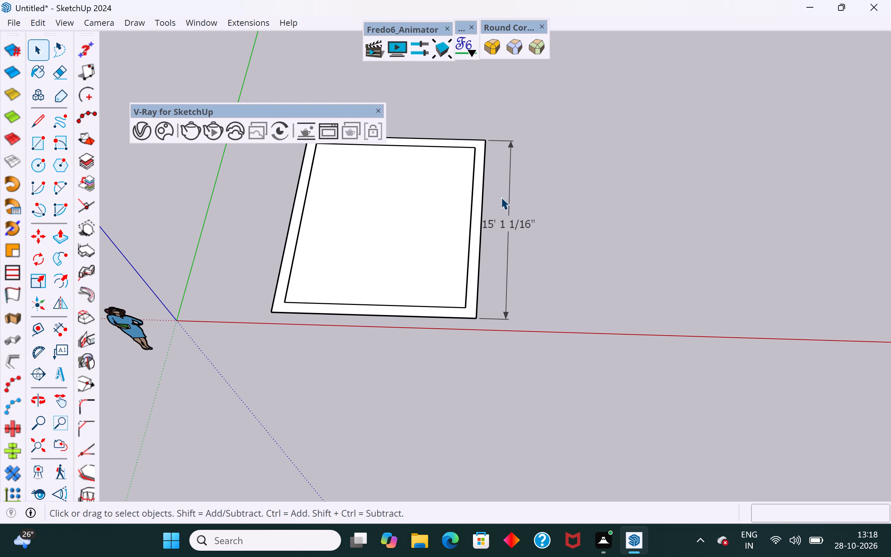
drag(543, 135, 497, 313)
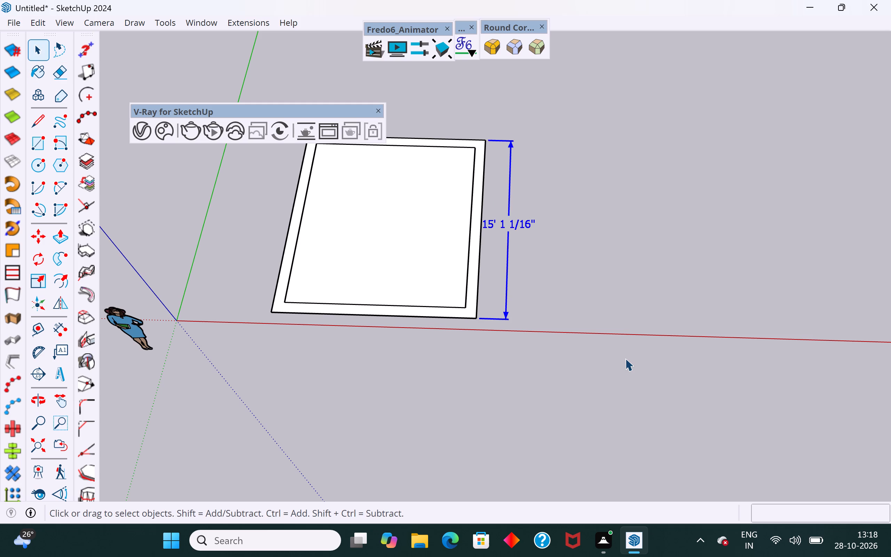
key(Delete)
Draw a closed 12' by 12' square with the Line tool on the ground, farther along the red axis from the first rectangle.
scroll(635, 348, down, 5)
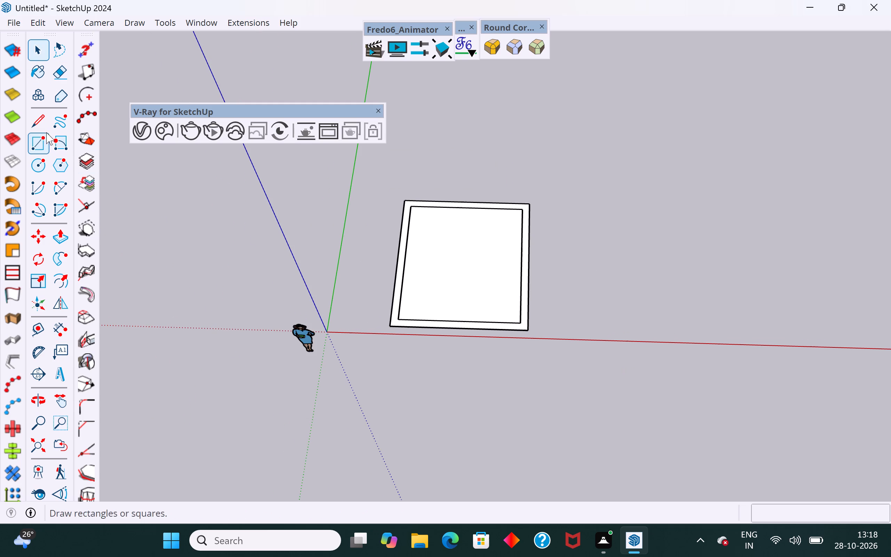
click(33, 119)
scroll(117, 373, down, 10)
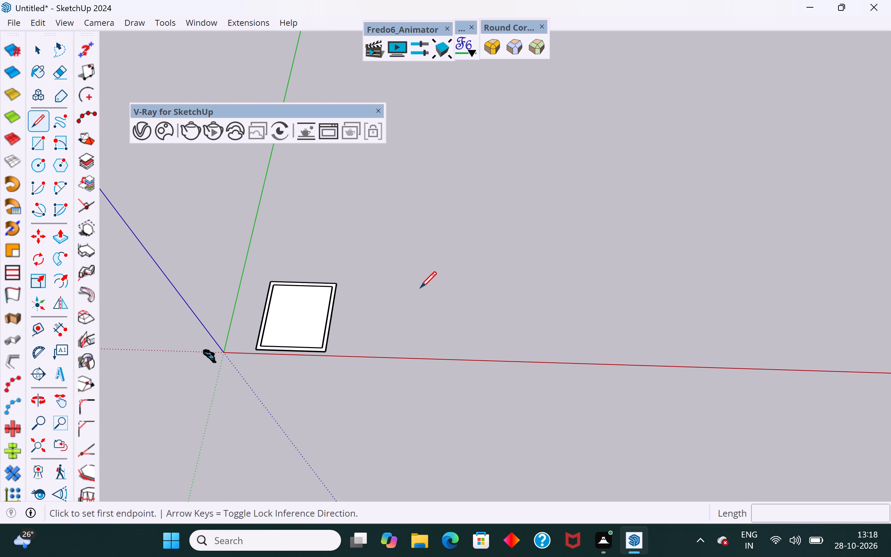
click(421, 284)
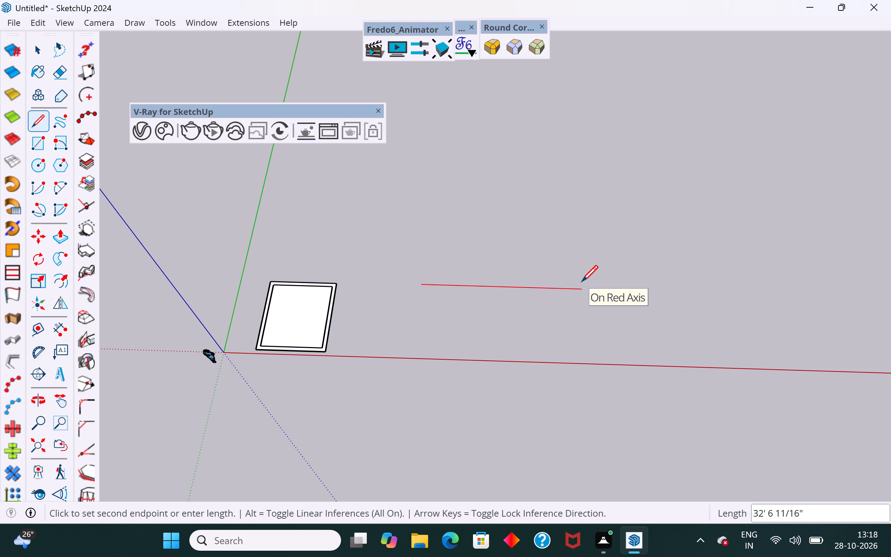
text(12')
key(Return)
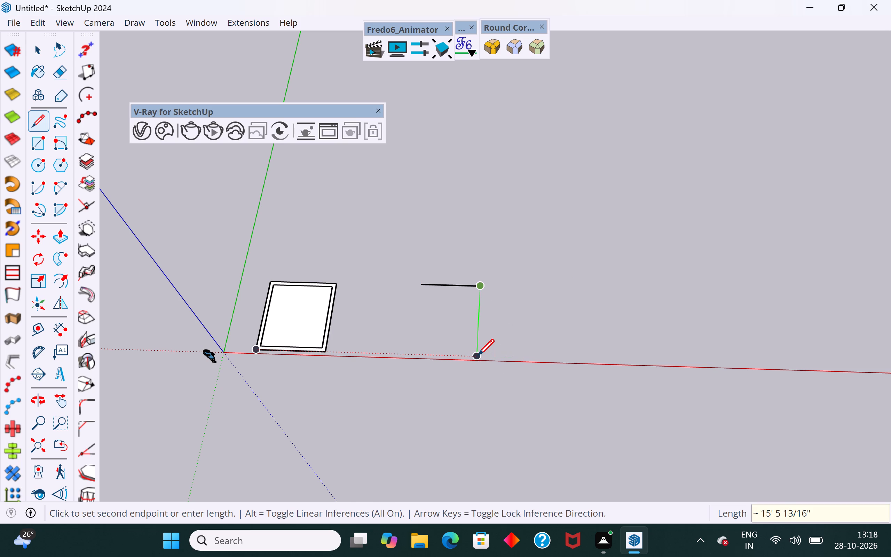
text(12')
key(Return)
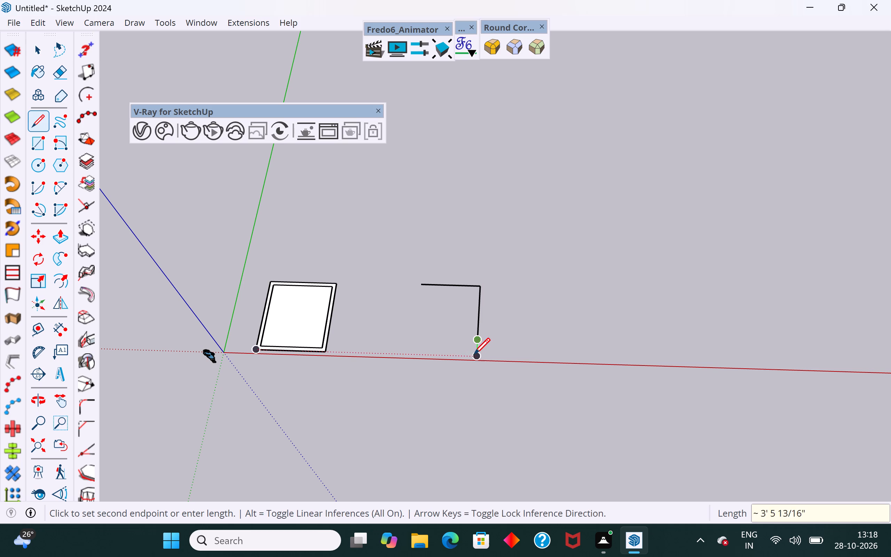
text(12')
key(Return)
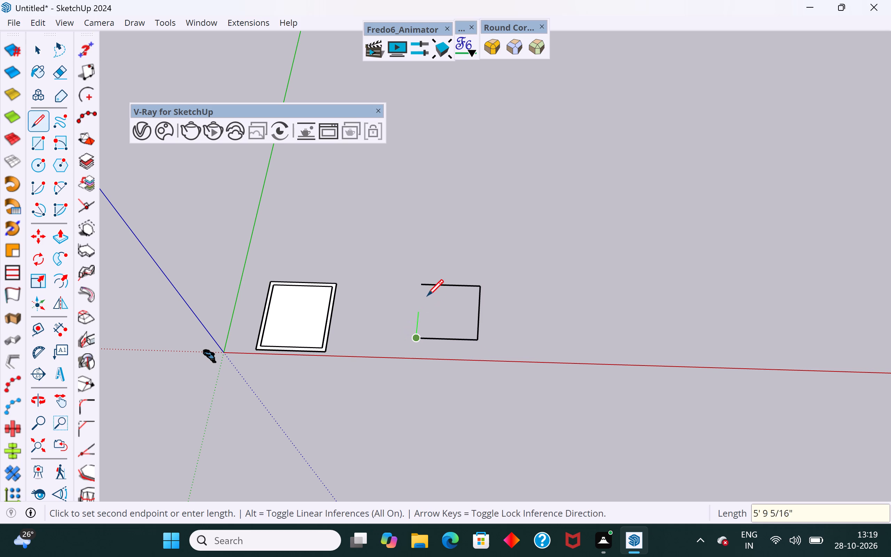
click(421, 284)
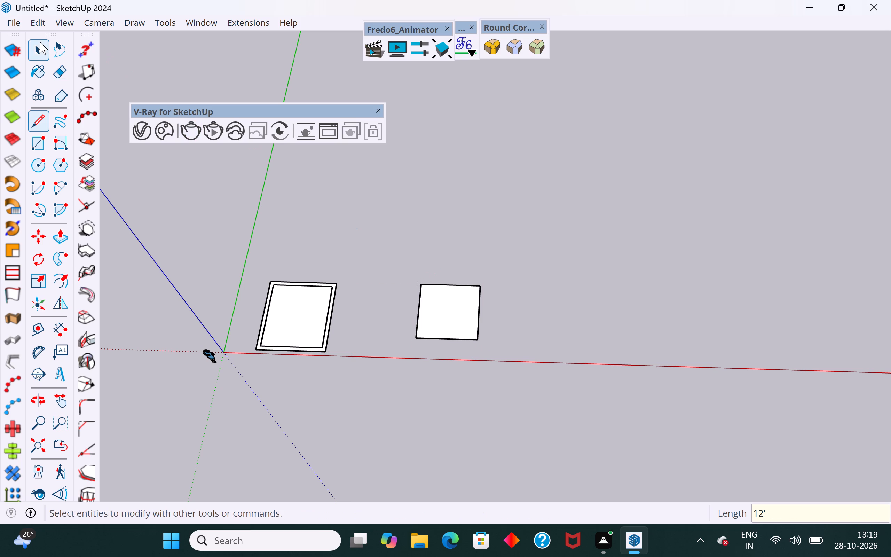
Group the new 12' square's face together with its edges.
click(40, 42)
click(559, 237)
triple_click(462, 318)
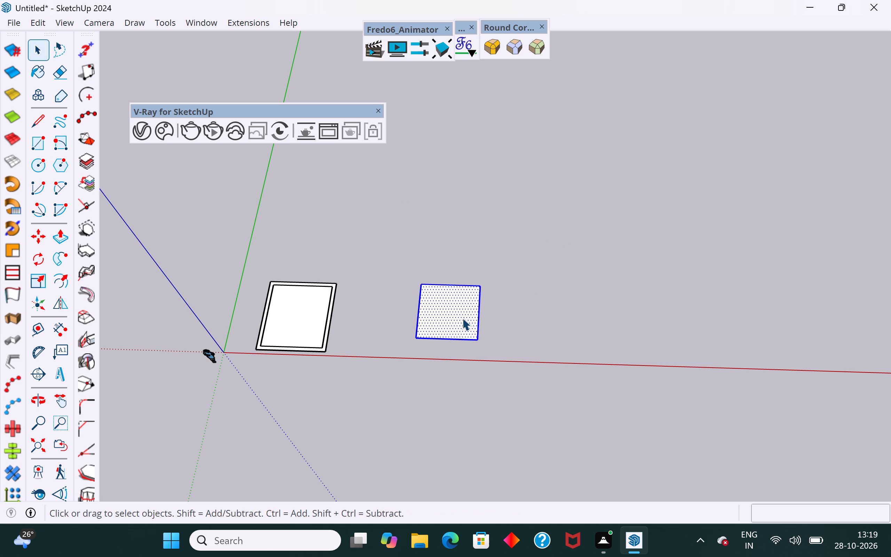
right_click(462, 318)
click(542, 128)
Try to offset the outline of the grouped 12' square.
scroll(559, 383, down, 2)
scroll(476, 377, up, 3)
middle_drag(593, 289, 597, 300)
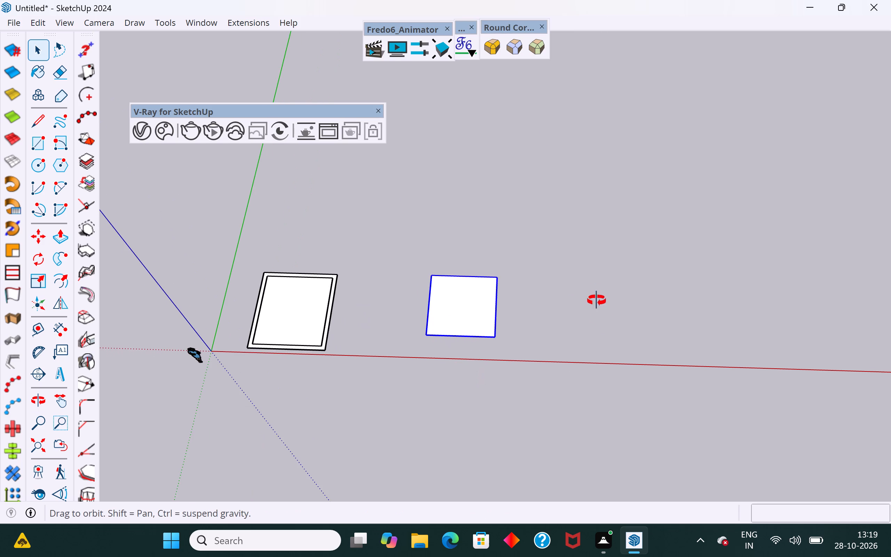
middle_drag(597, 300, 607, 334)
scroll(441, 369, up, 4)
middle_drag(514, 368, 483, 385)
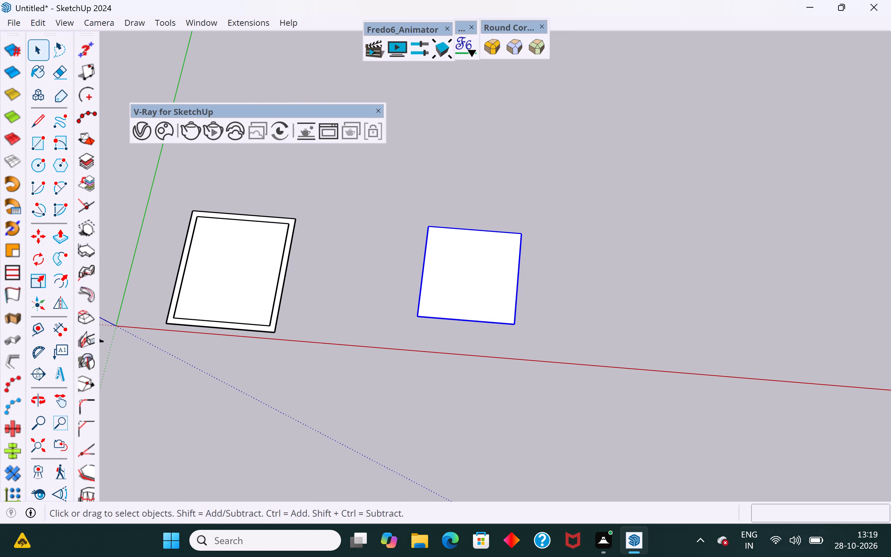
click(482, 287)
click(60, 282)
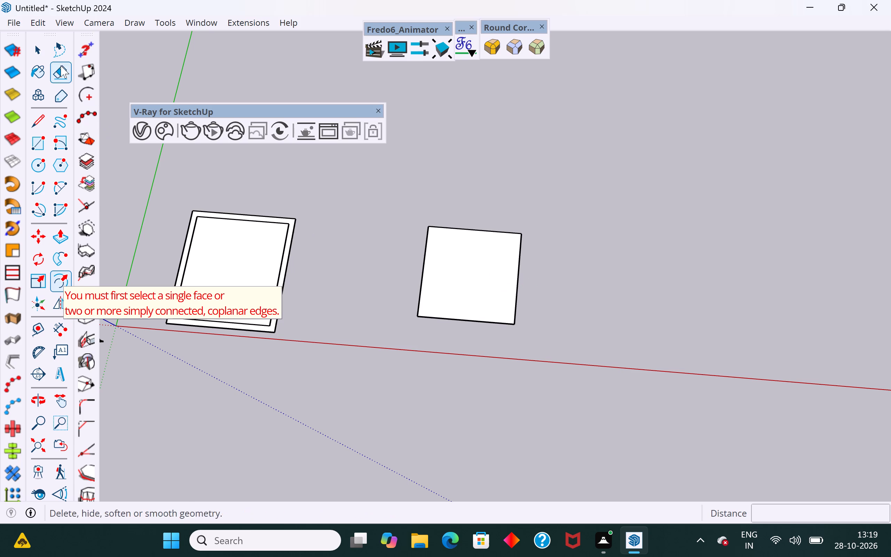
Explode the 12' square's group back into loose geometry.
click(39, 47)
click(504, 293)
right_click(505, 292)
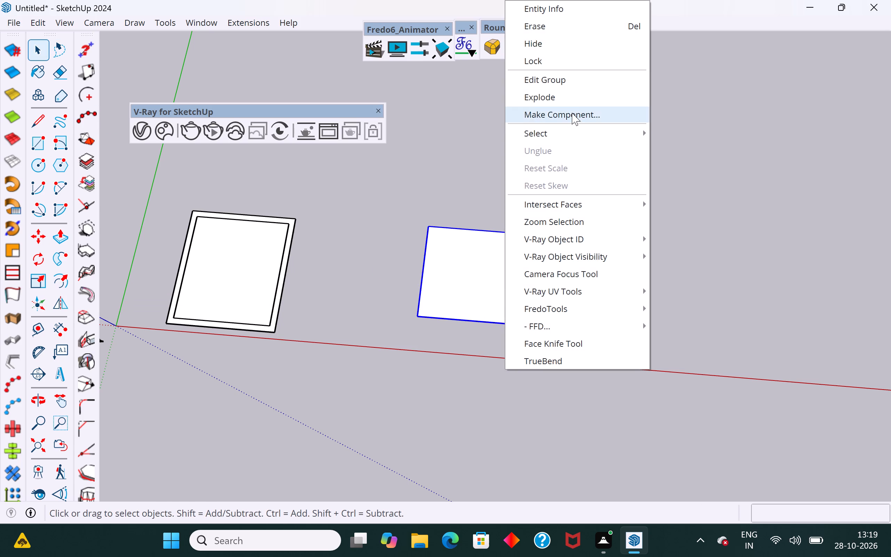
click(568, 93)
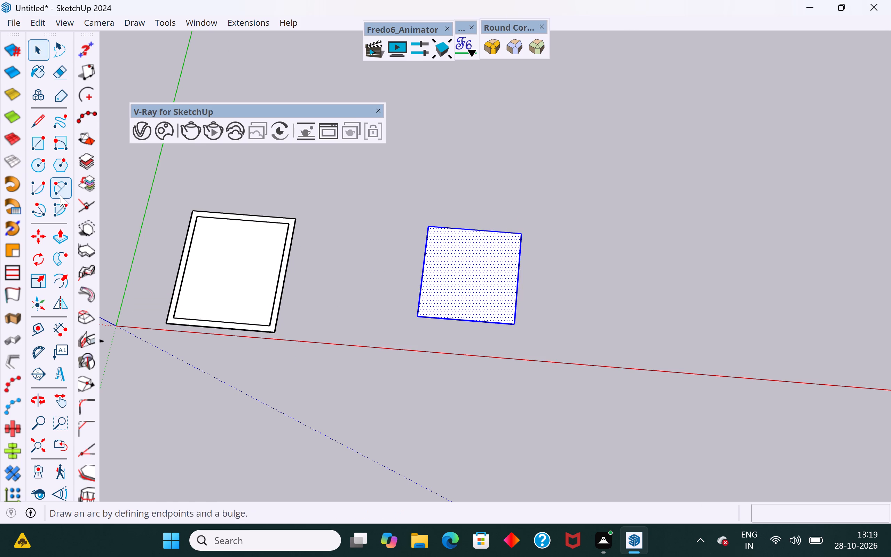
Offset the 12' square's outline outward by 9" to form a border around it.
click(53, 283)
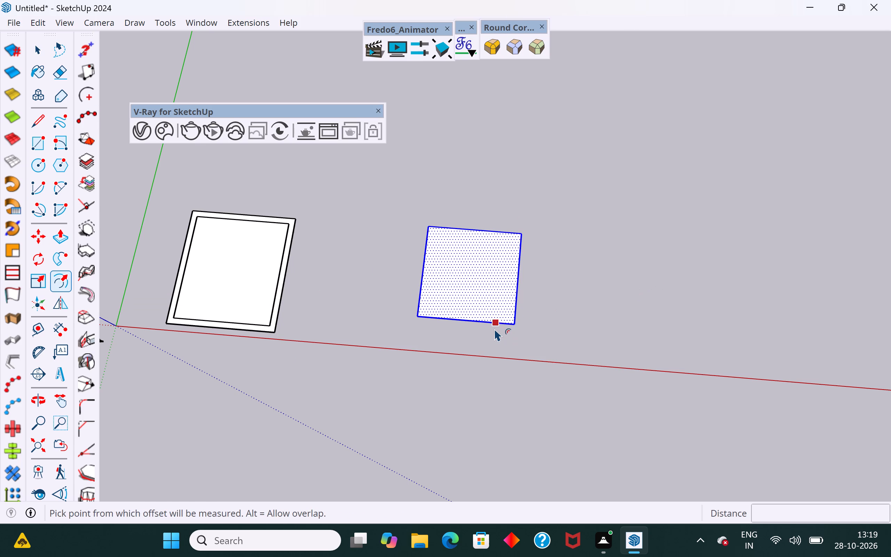
click(495, 329)
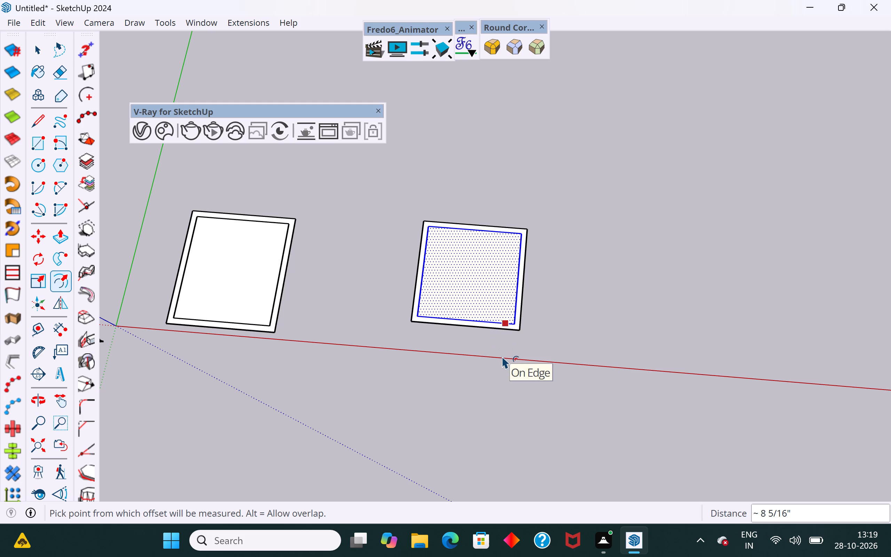
text(9")
key(Return)
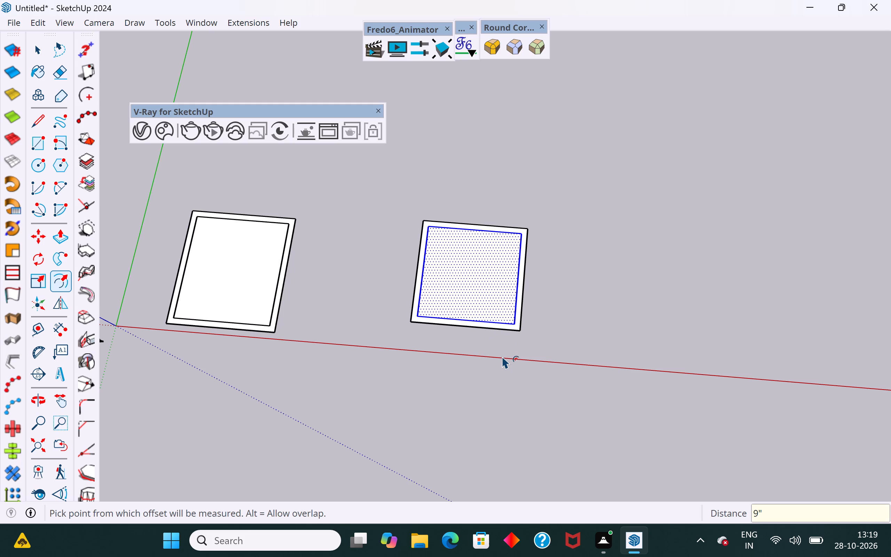
Group the inner 12' square's face together with its bounding edges.
click(37, 43)
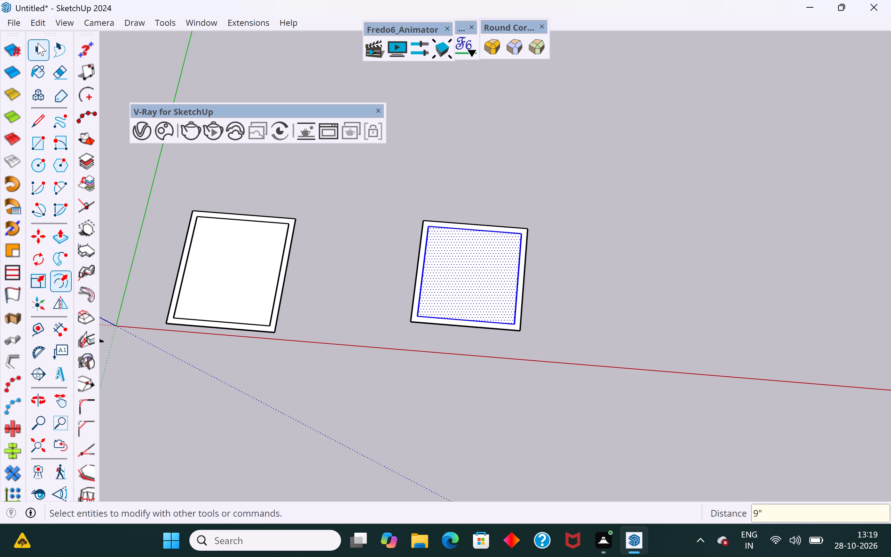
click(311, 81)
scroll(483, 345, up, 3)
click(492, 281)
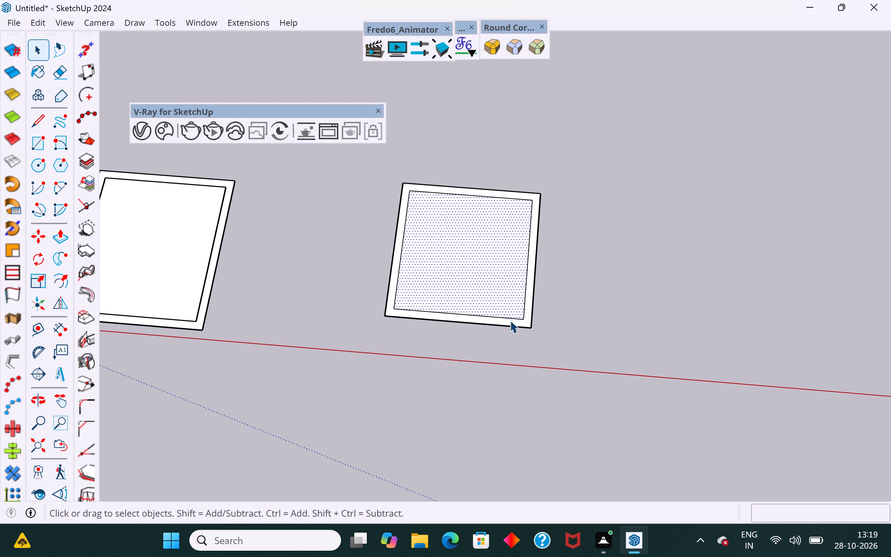
scroll(516, 312, up, 1)
double_click(504, 293)
right_click(504, 293)
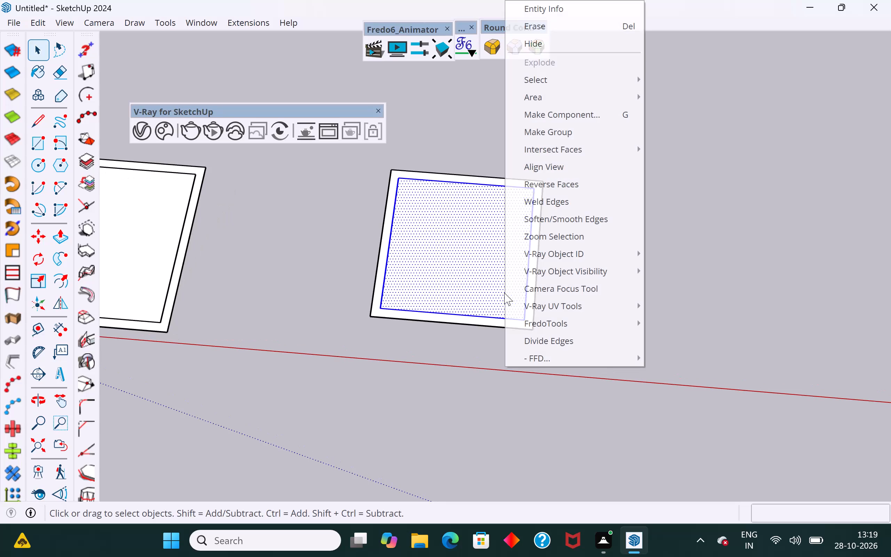
click(581, 133)
click(605, 244)
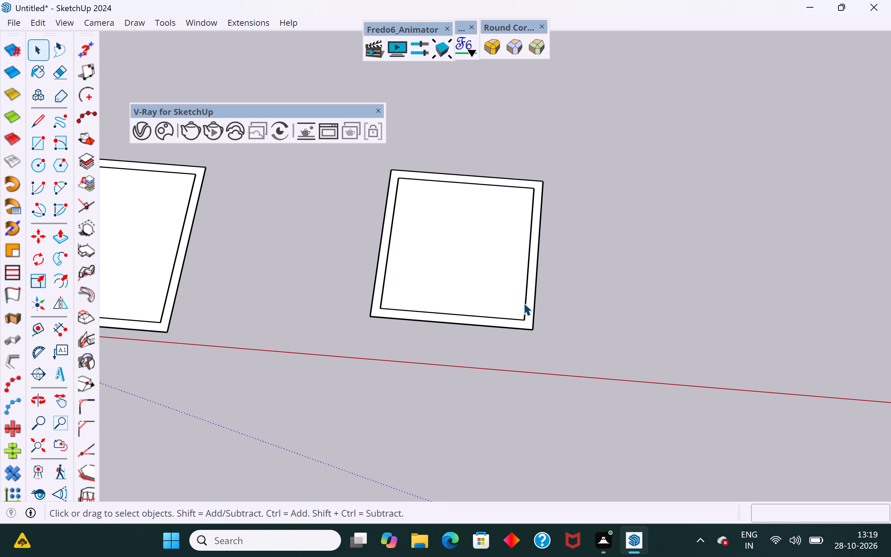
Group the 9" border face around the 12' square together with its edges.
scroll(523, 303, up, 4)
click(531, 301)
double_click(531, 301)
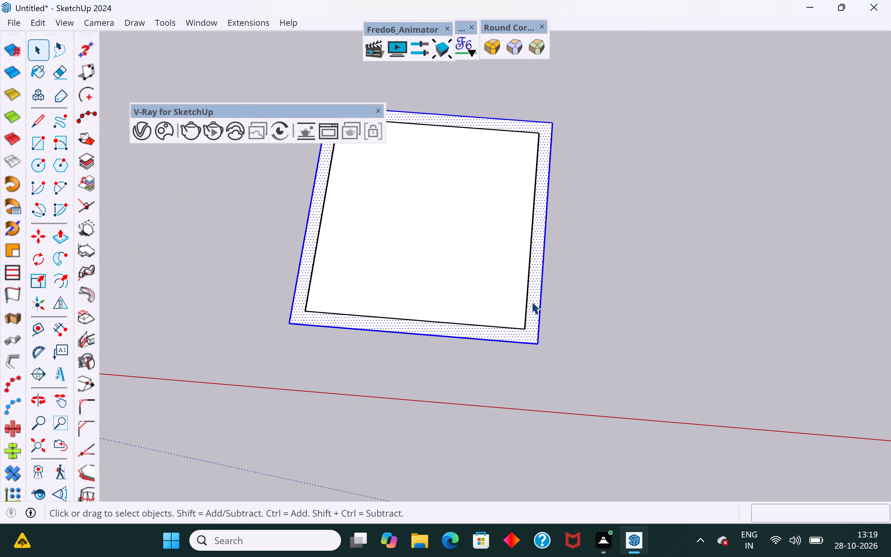
right_click(531, 301)
click(578, 130)
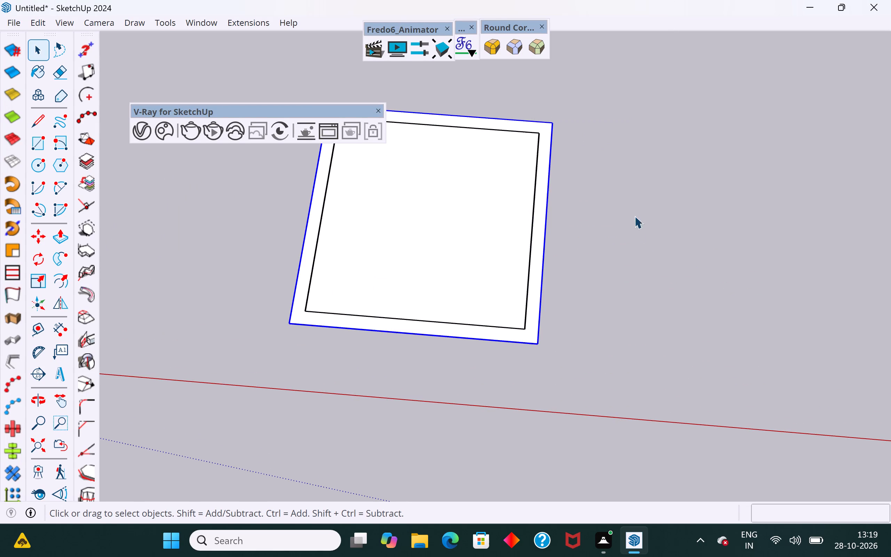
click(648, 236)
scroll(603, 295, down, 5)
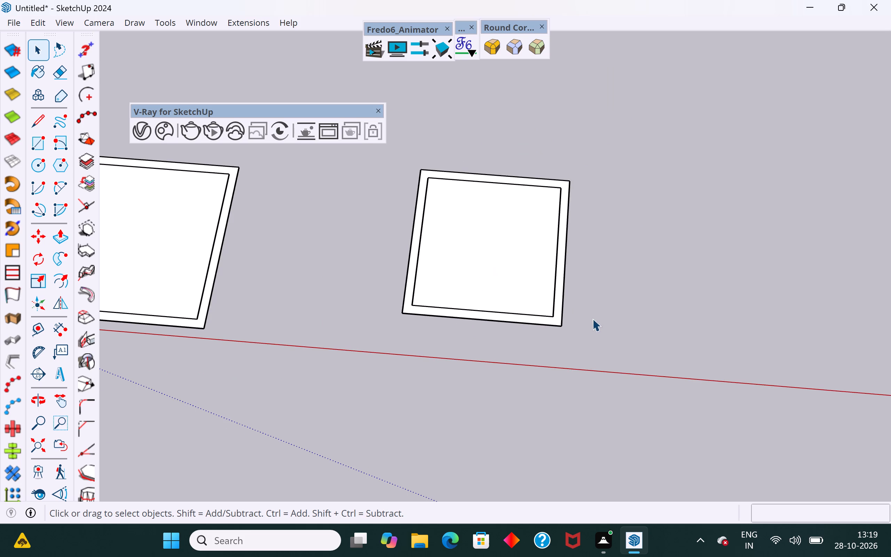
Undo the last grouping of the 9" border face.
key(ctrl+z)
click(617, 219)
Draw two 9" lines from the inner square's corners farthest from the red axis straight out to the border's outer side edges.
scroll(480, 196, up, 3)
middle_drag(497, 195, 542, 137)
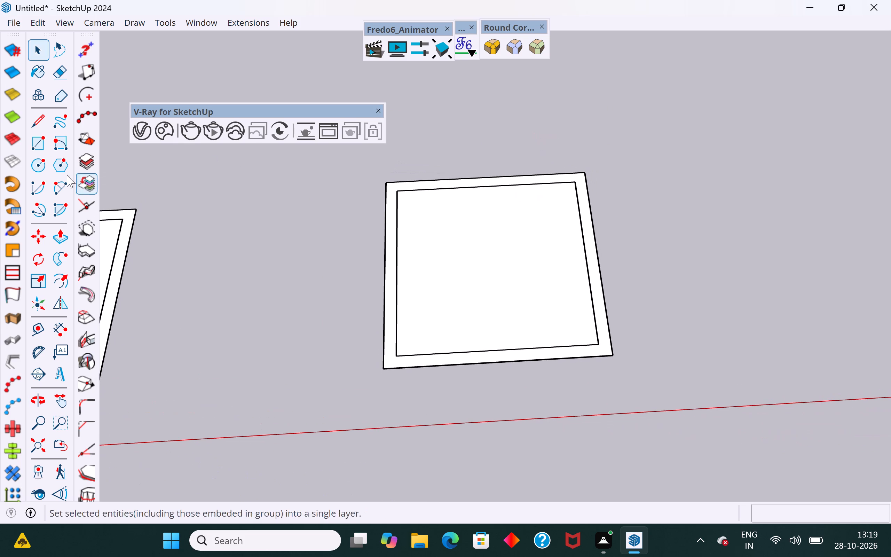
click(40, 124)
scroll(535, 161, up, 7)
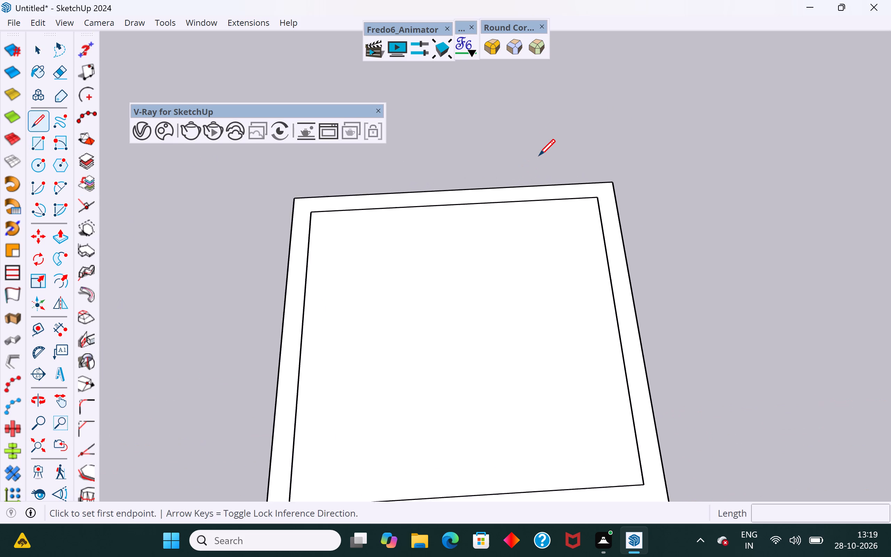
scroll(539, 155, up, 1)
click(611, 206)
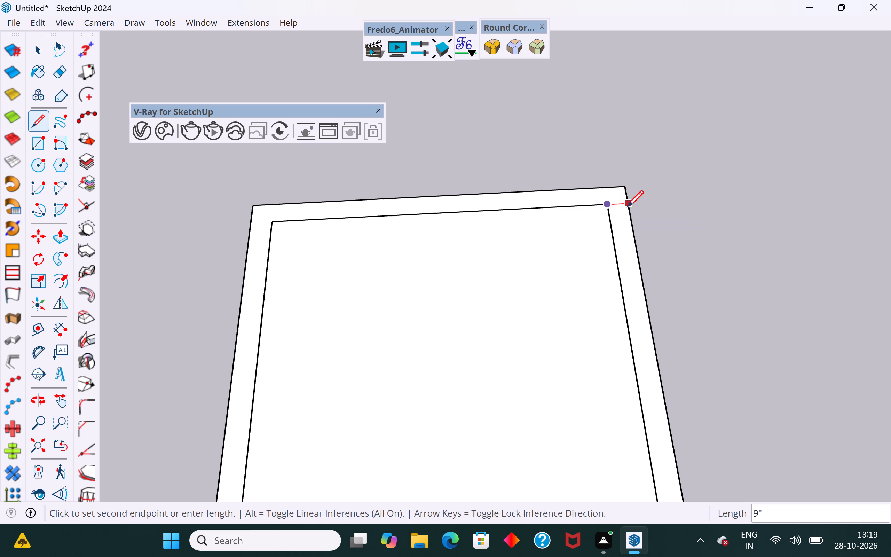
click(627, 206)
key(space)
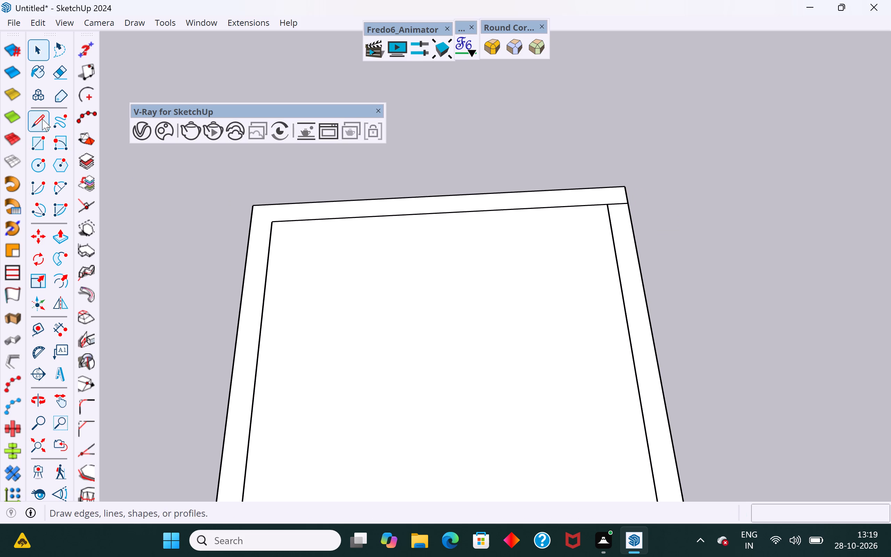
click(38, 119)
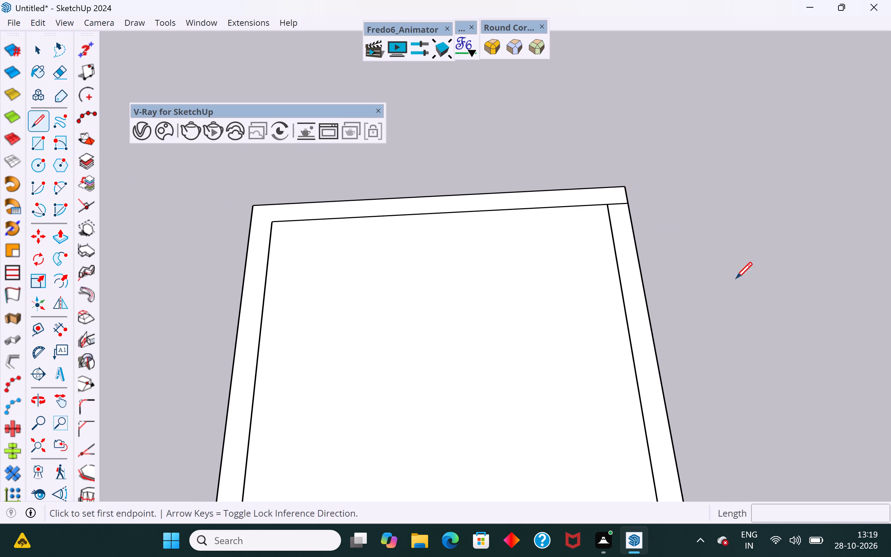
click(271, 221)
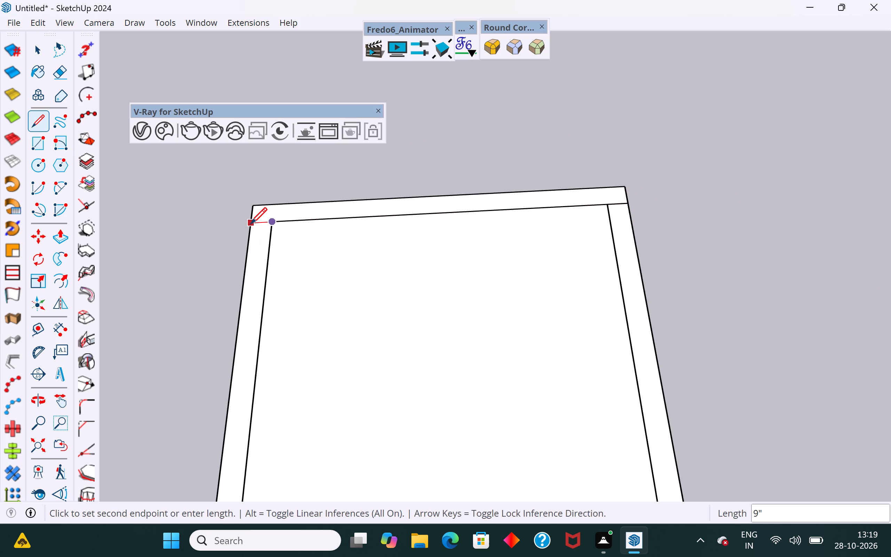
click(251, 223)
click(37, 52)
Examine the border and the two corner lines from several angles.
scroll(551, 104, down, 3)
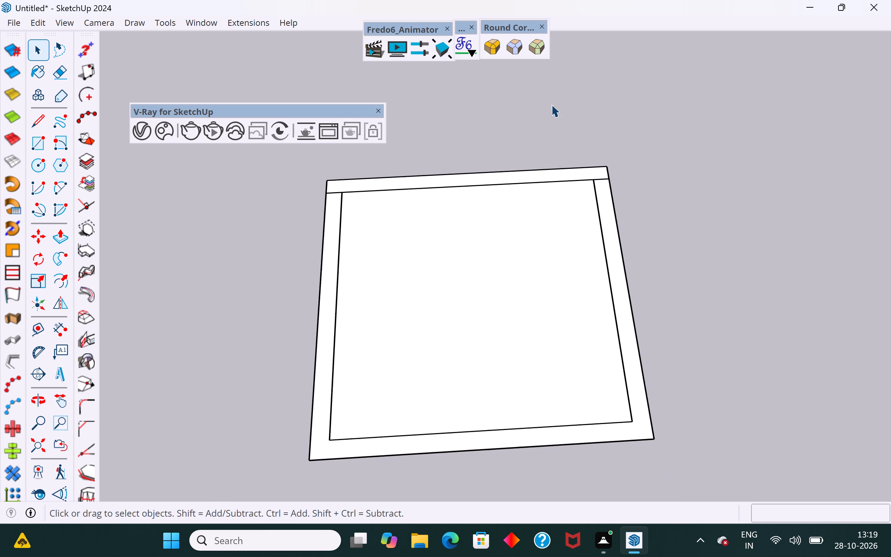
scroll(551, 104, down, 2)
middle_drag(547, 188, 514, 233)
scroll(637, 68, down, 4)
middle_drag(625, 209, 510, 245)
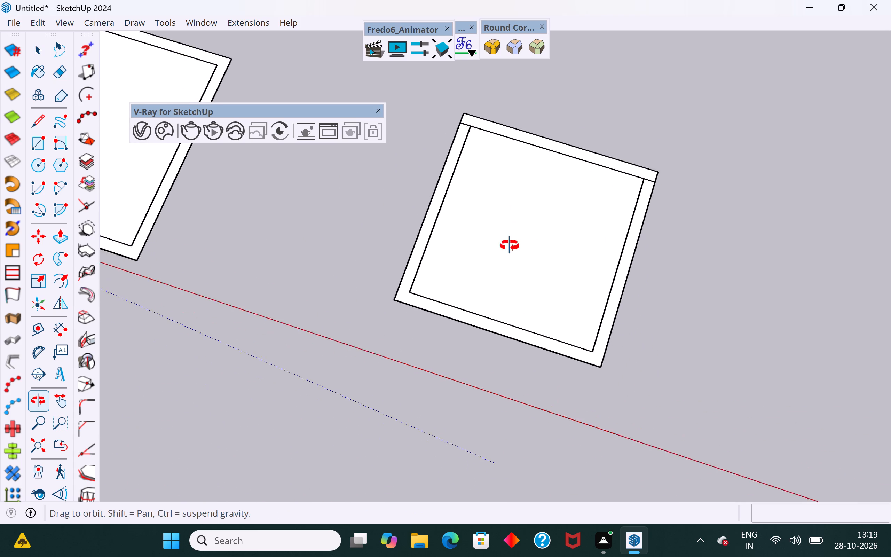
middle_drag(510, 245, 500, 245)
scroll(521, 171, down, 6)
middle_drag(530, 223, 411, 134)
scroll(442, 208, up, 5)
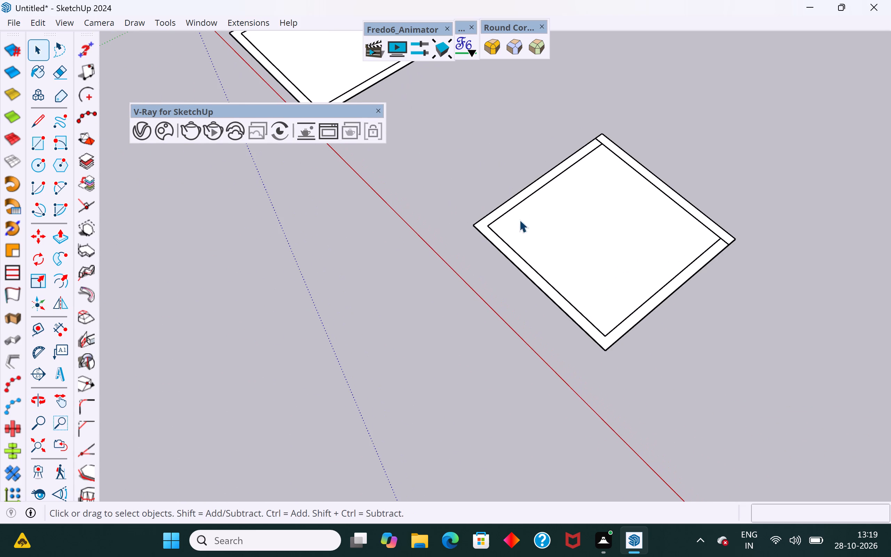
middle_drag(519, 220, 410, 156)
scroll(470, 198, up, 4)
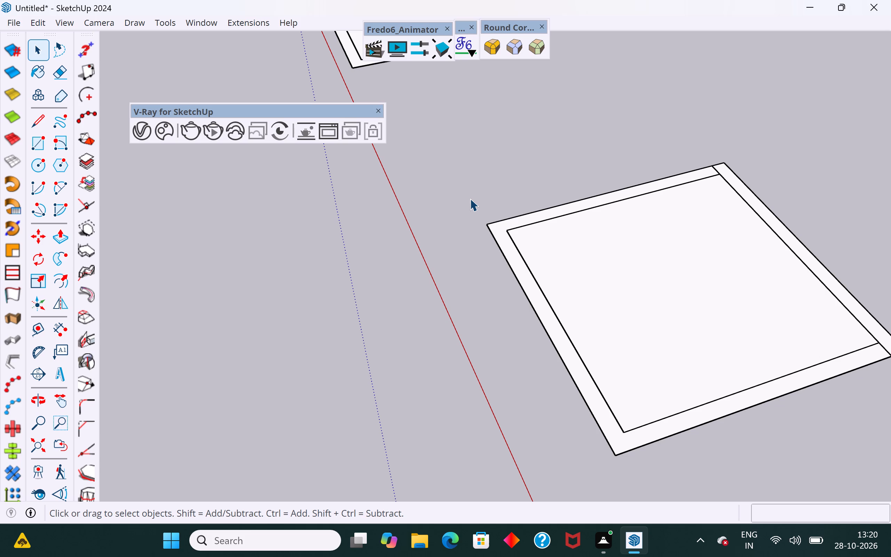
scroll(561, 228, up, 2)
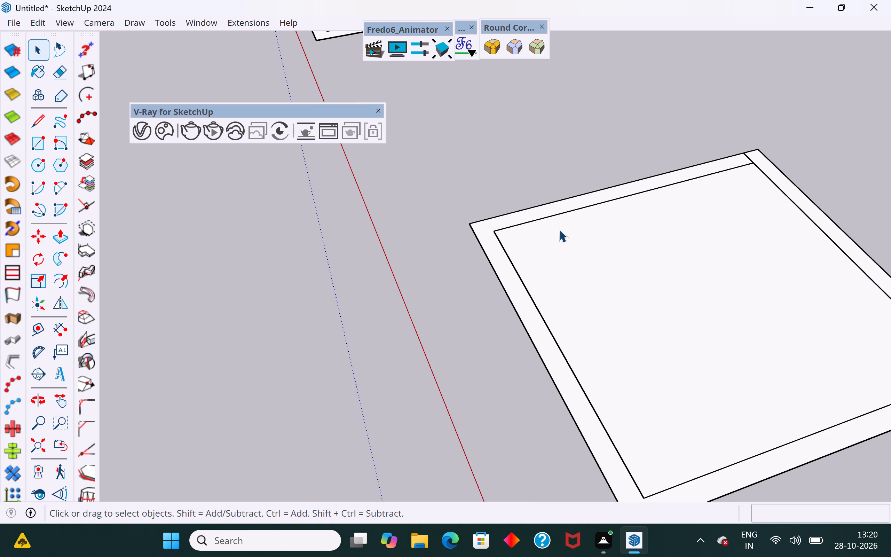
scroll(559, 251, down, 3)
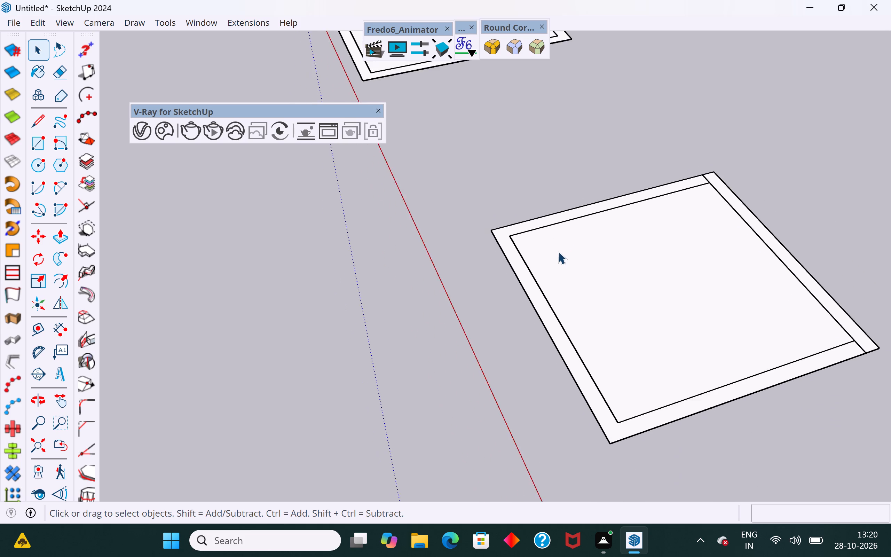
scroll(558, 251, down, 1)
middle_drag(475, 268, 687, 251)
scroll(322, 366, down, 6)
middle_drag(519, 265, 554, 204)
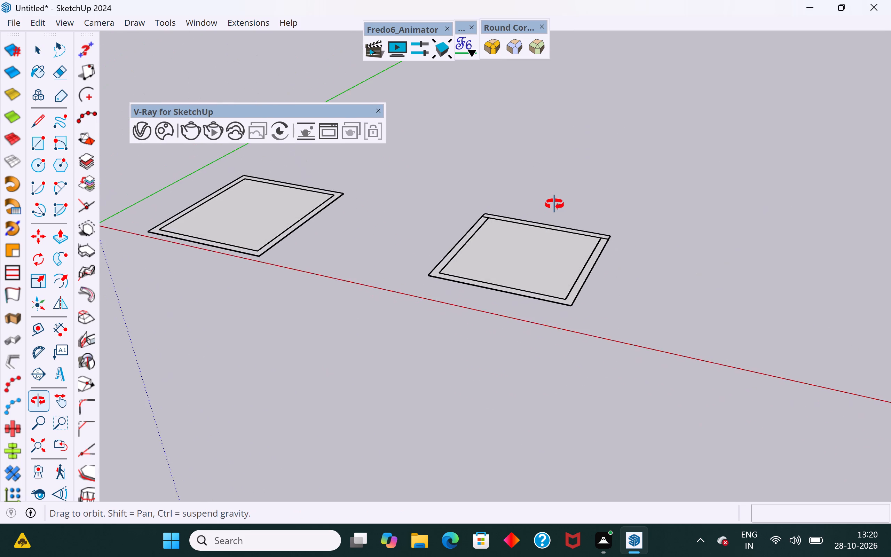
middle_drag(554, 204, 589, 290)
scroll(525, 265, up, 4)
middle_drag(530, 270, 534, 334)
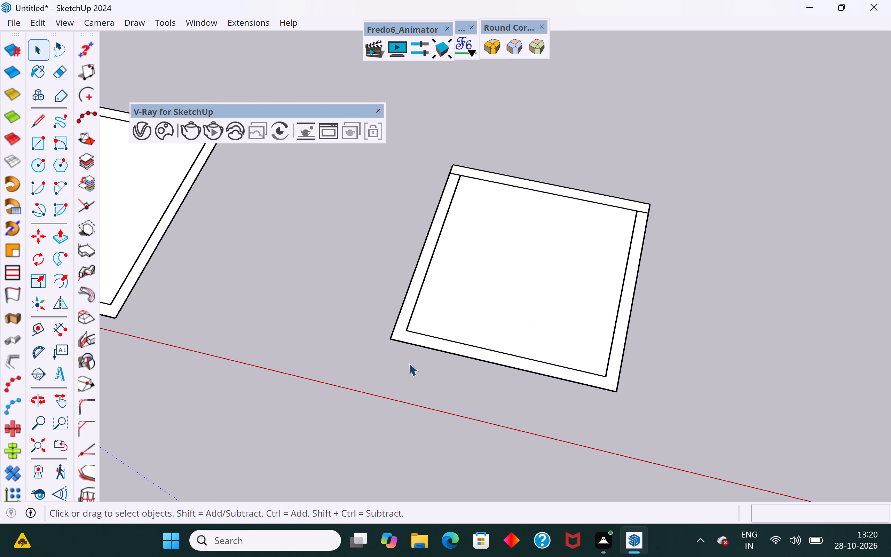
middle_drag(637, 329, 408, 370)
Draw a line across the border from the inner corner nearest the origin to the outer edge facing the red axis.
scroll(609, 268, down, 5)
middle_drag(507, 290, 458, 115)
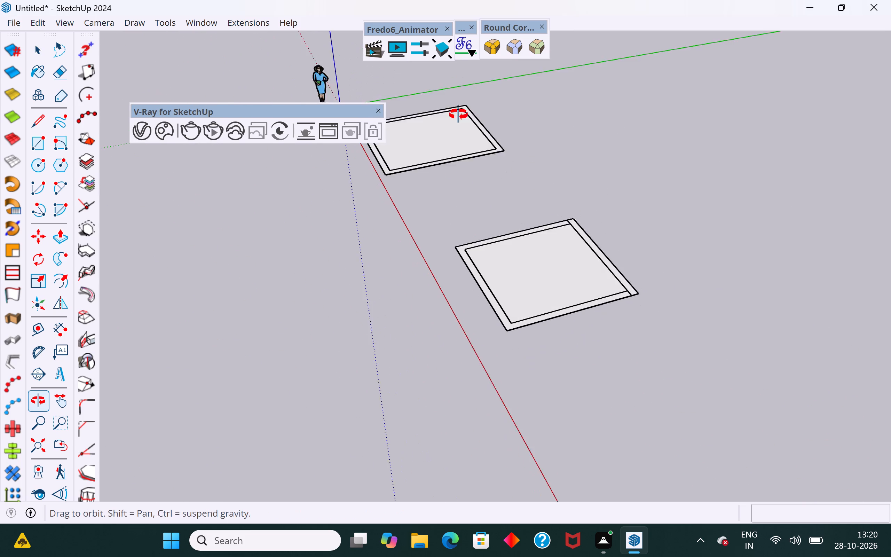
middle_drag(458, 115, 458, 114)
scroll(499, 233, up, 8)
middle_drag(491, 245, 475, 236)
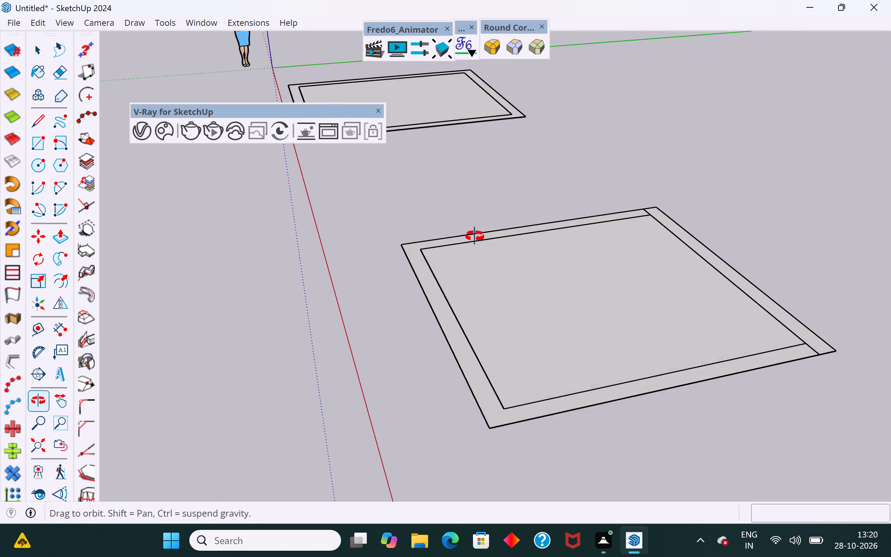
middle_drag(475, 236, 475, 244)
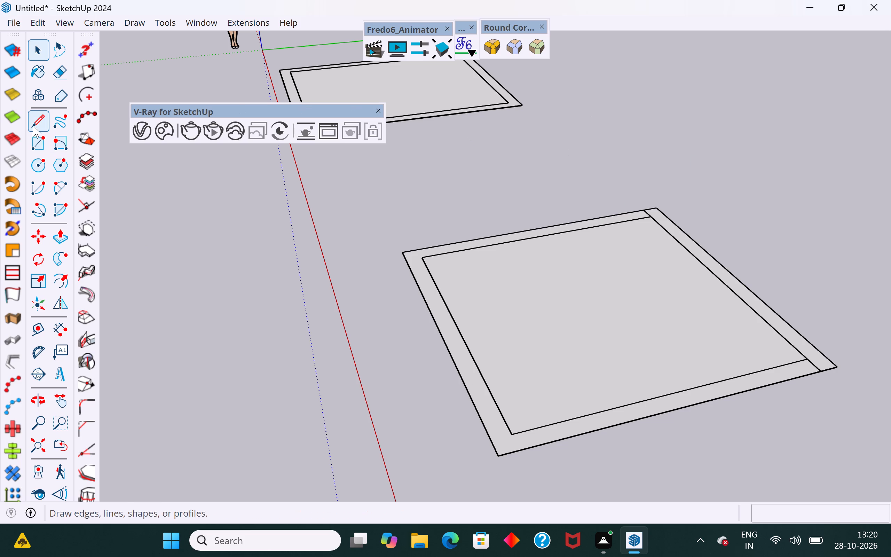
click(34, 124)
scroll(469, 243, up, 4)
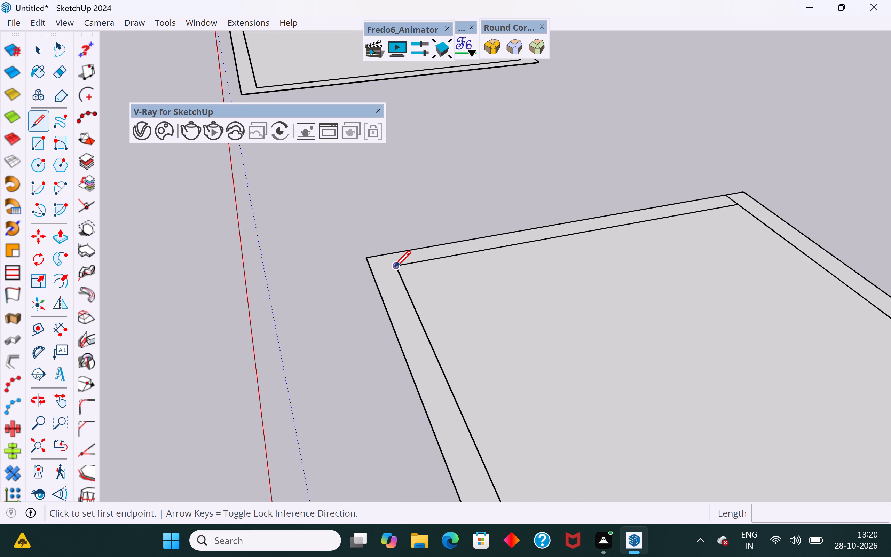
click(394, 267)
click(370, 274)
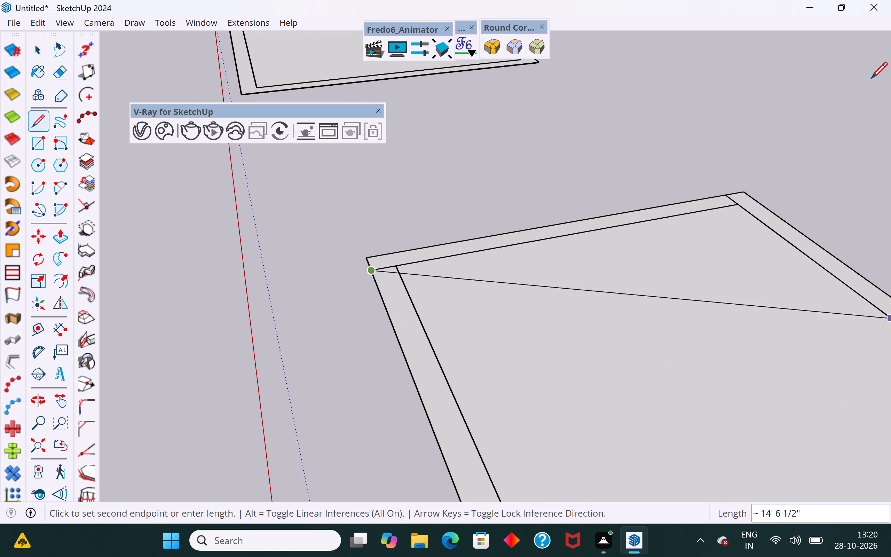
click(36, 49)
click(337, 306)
Select the border face to check whether the corner lines divide it into separate faces.
scroll(241, 333, down, 6)
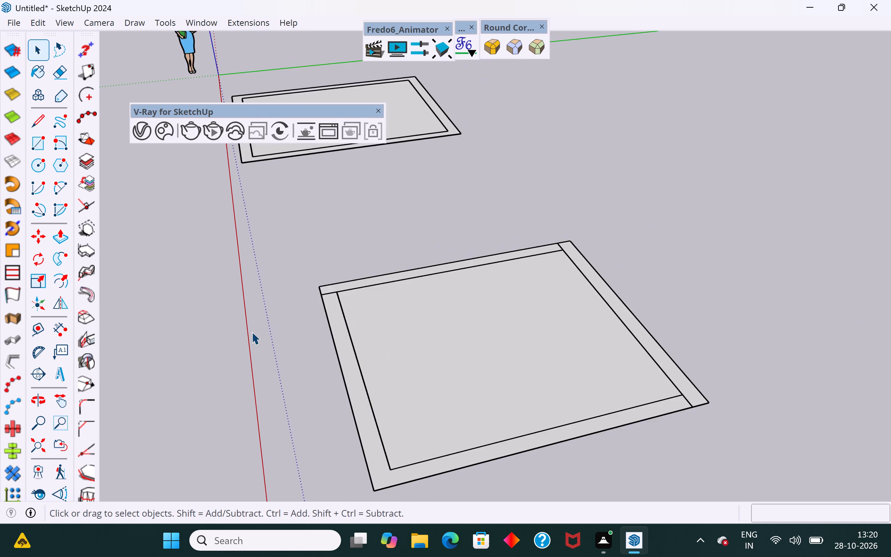
scroll(252, 332, down, 6)
middle_drag(281, 343, 559, 352)
scroll(418, 295, down, 6)
middle_drag(426, 362, 449, 422)
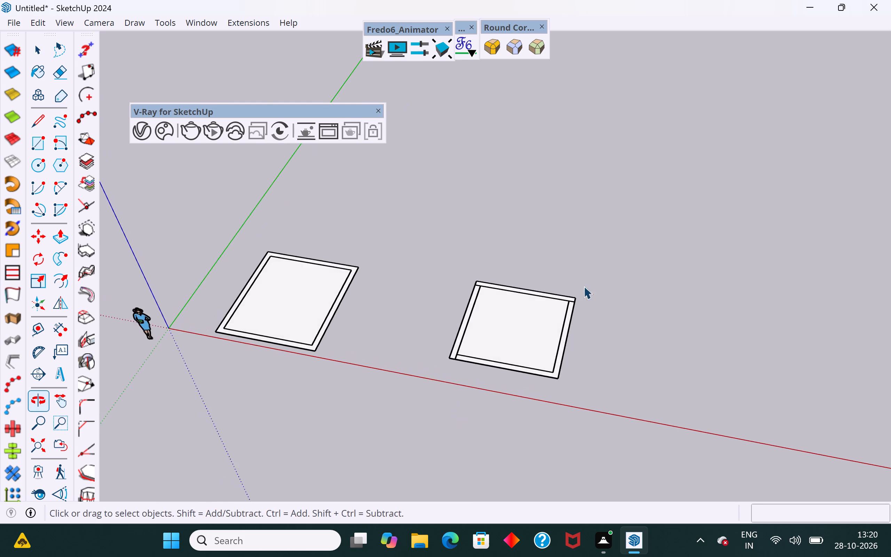
scroll(585, 182, down, 5)
middle_drag(544, 324, 568, 368)
scroll(573, 279, up, 14)
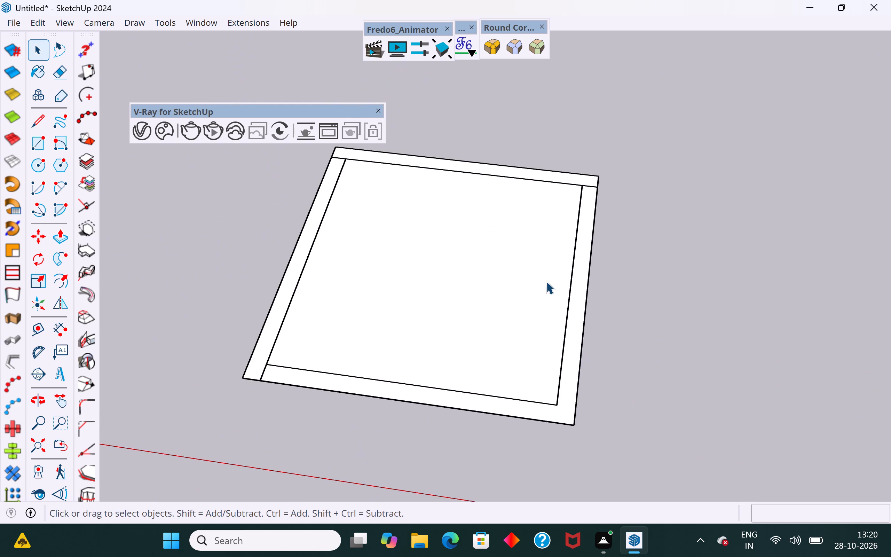
middle_drag(546, 282, 584, 352)
click(585, 352)
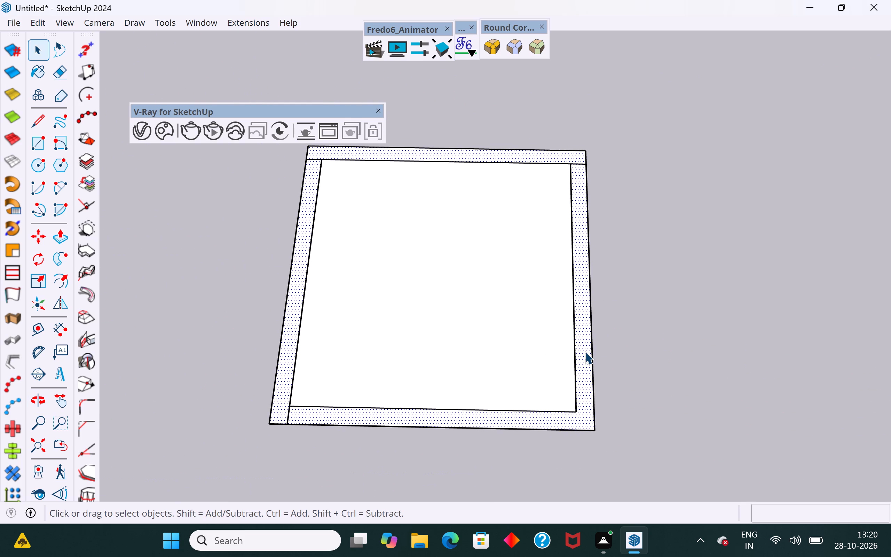
click(585, 352)
click(582, 315)
right_click(580, 280)
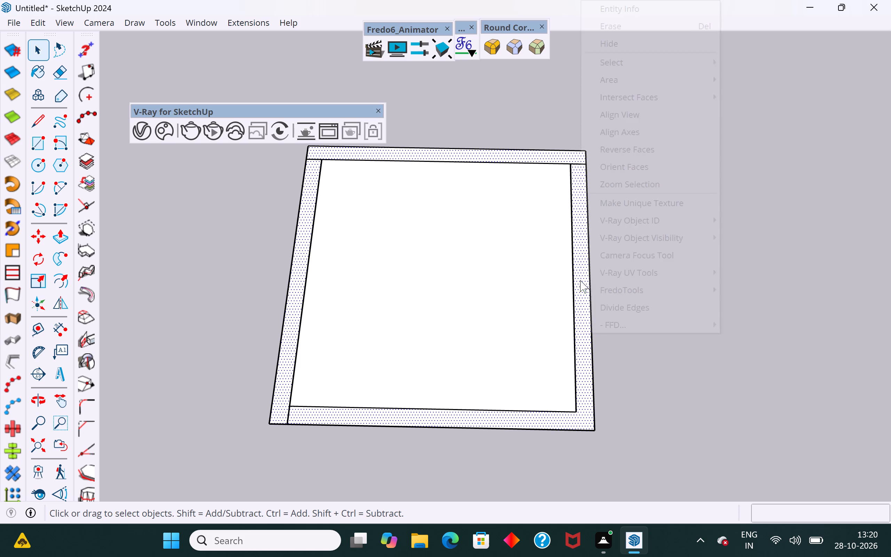
click(778, 255)
click(576, 260)
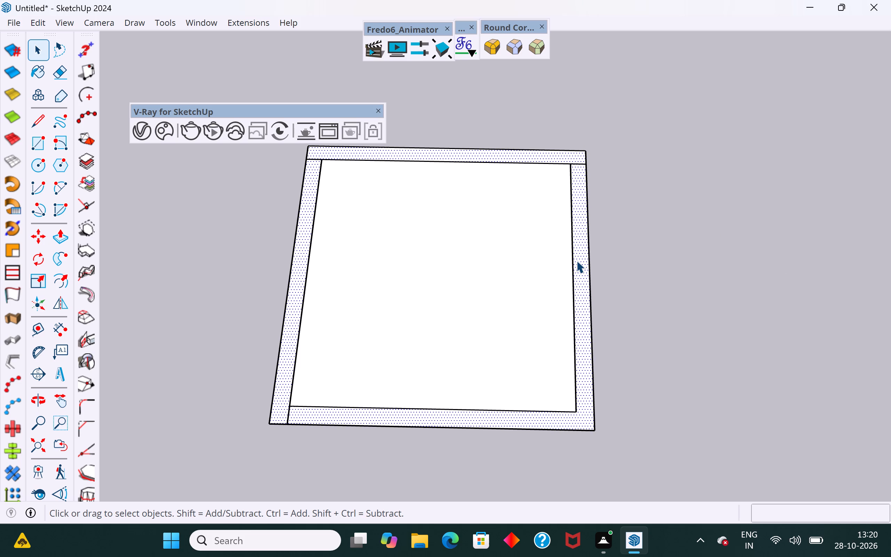
Inspect the line joints at two border corners, selecting the faces on either side to check for separation.
middle_drag(420, 369, 418, 255)
scroll(264, 408, up, 5)
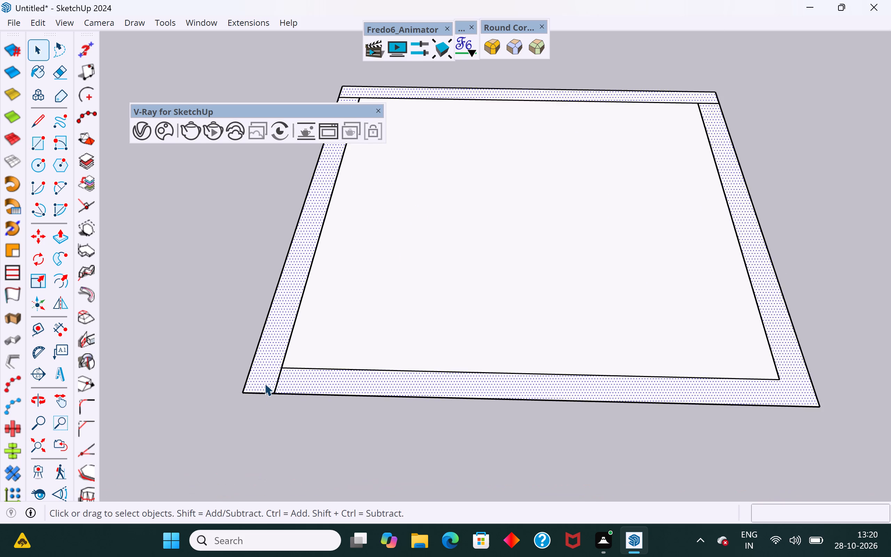
scroll(265, 383, up, 7)
click(270, 380)
click(356, 375)
scroll(309, 403, down, 3)
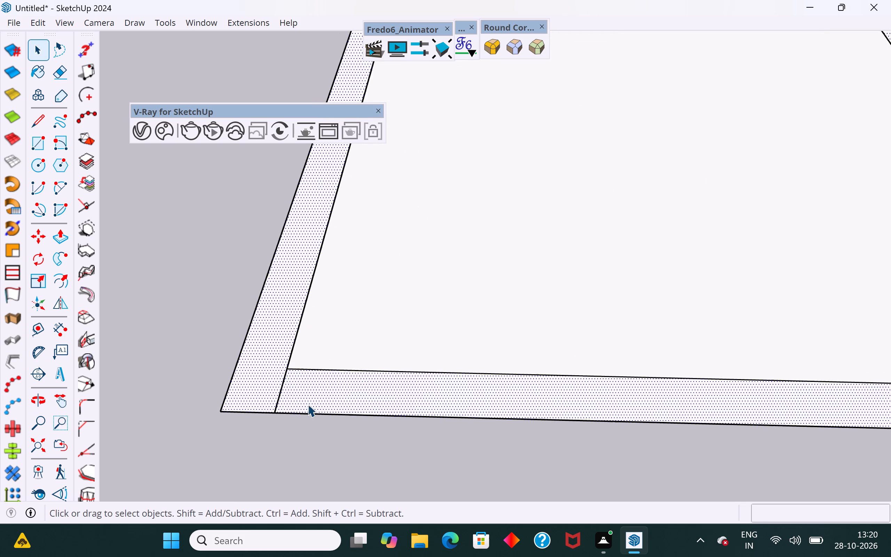
scroll(308, 404, down, 14)
middle_drag(396, 269, 420, 426)
scroll(396, 269, down, 1)
scroll(352, 237, up, 2)
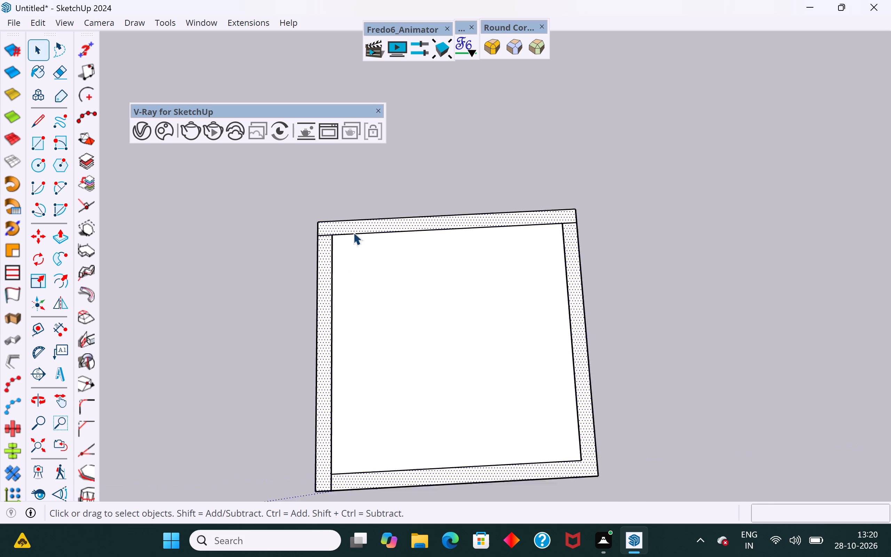
scroll(353, 232, up, 11)
click(323, 236)
click(304, 295)
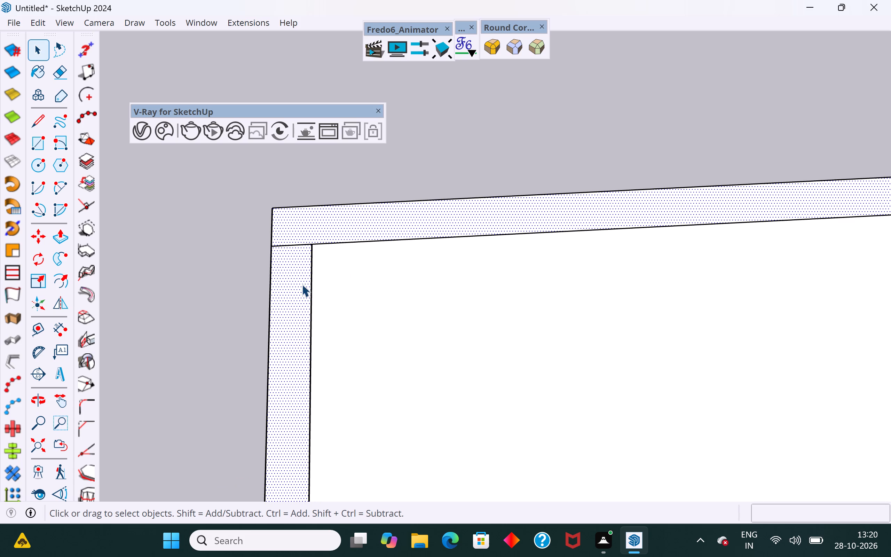
scroll(286, 243, down, 12)
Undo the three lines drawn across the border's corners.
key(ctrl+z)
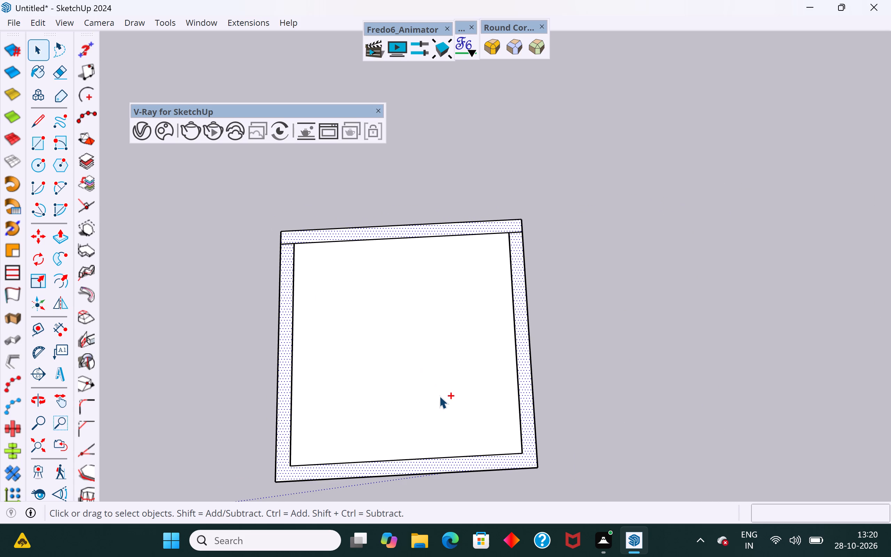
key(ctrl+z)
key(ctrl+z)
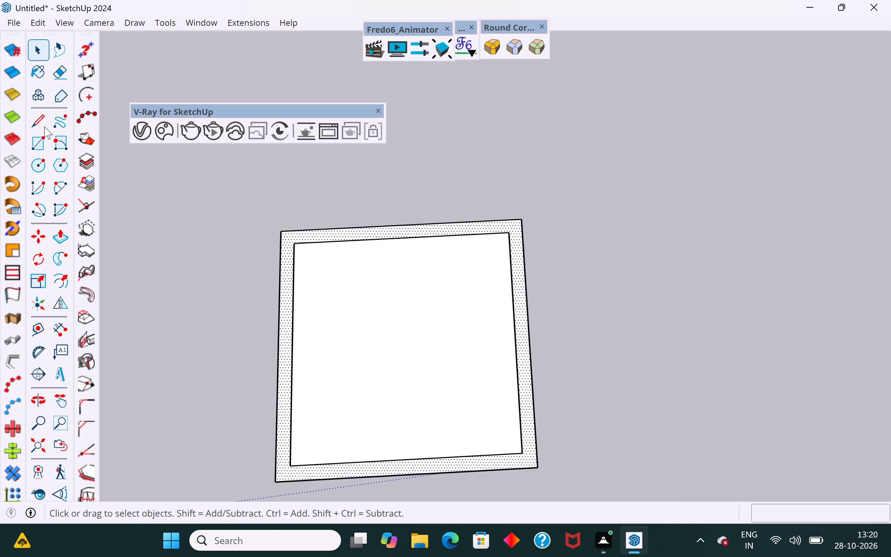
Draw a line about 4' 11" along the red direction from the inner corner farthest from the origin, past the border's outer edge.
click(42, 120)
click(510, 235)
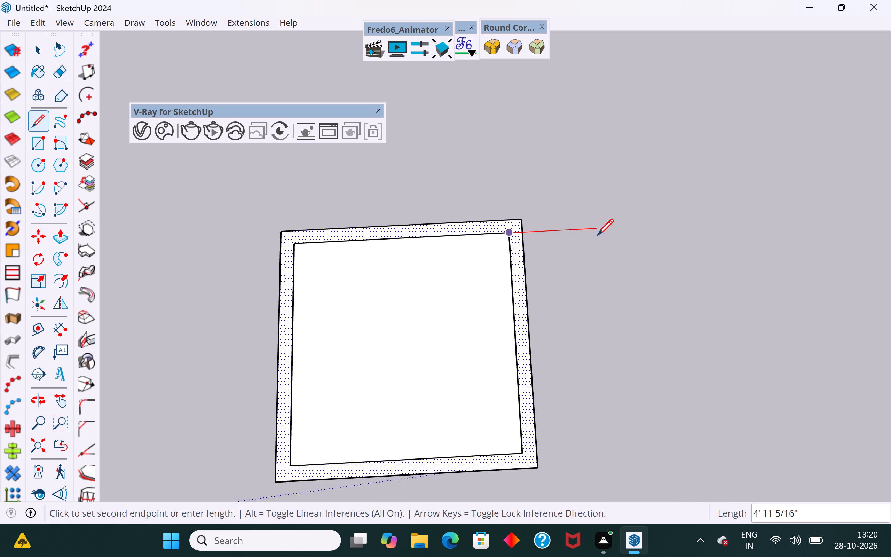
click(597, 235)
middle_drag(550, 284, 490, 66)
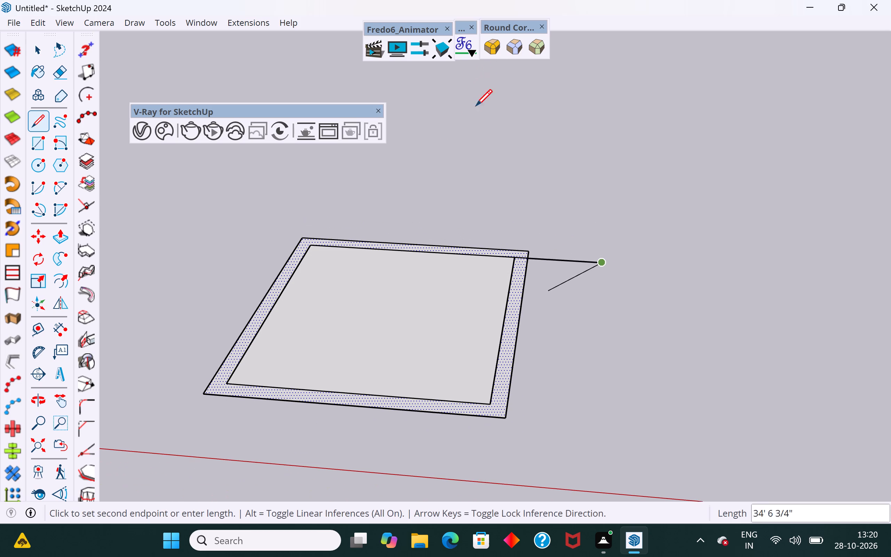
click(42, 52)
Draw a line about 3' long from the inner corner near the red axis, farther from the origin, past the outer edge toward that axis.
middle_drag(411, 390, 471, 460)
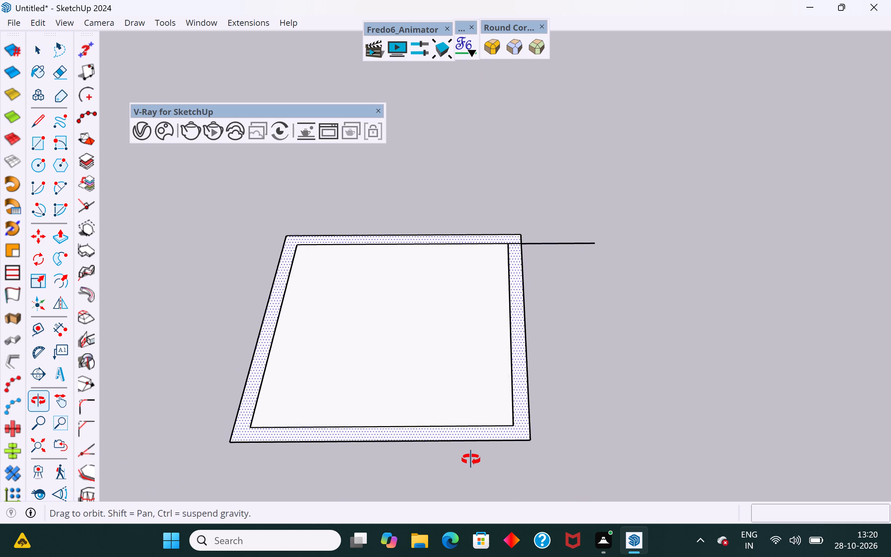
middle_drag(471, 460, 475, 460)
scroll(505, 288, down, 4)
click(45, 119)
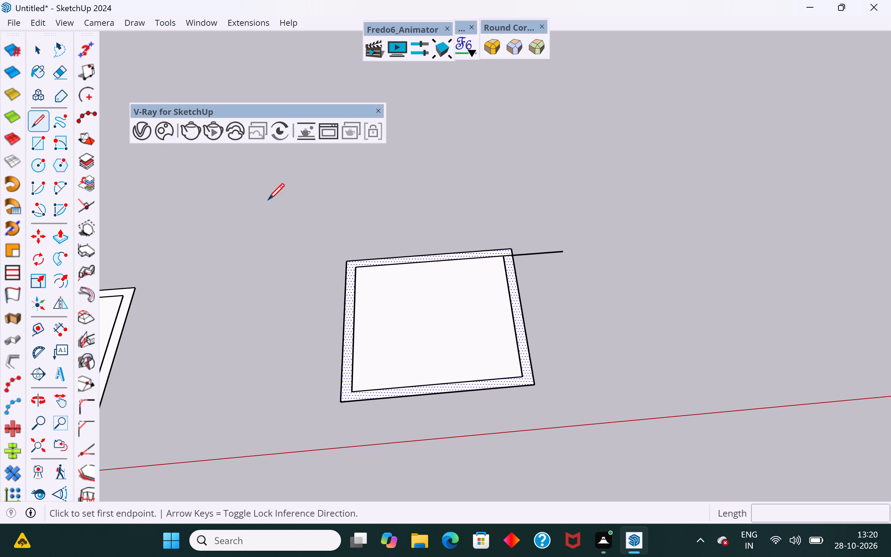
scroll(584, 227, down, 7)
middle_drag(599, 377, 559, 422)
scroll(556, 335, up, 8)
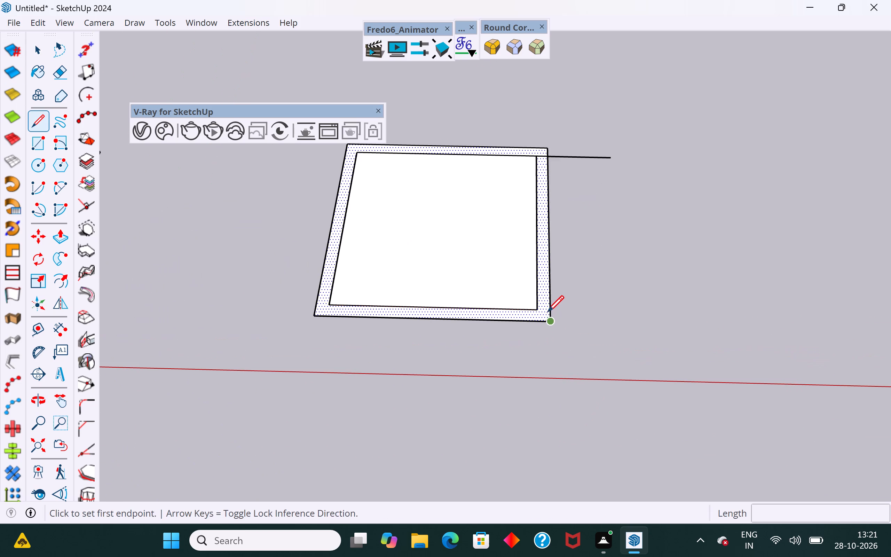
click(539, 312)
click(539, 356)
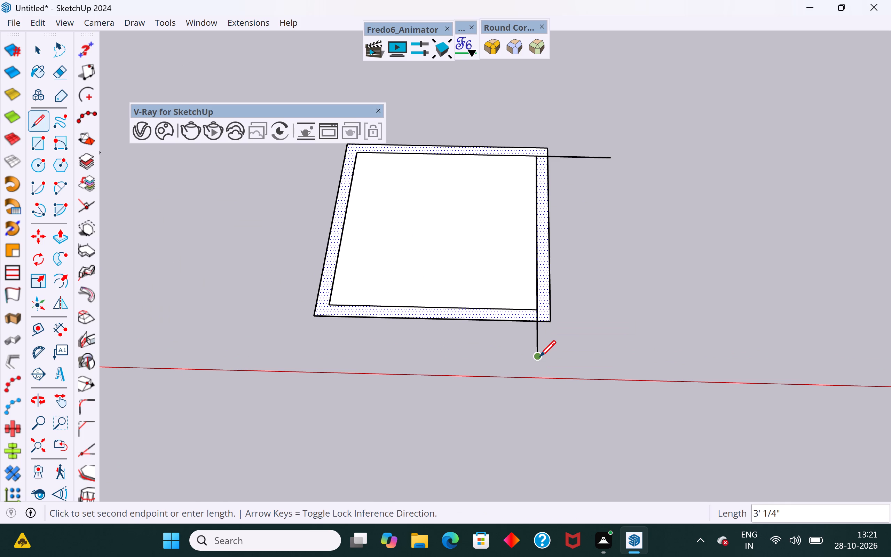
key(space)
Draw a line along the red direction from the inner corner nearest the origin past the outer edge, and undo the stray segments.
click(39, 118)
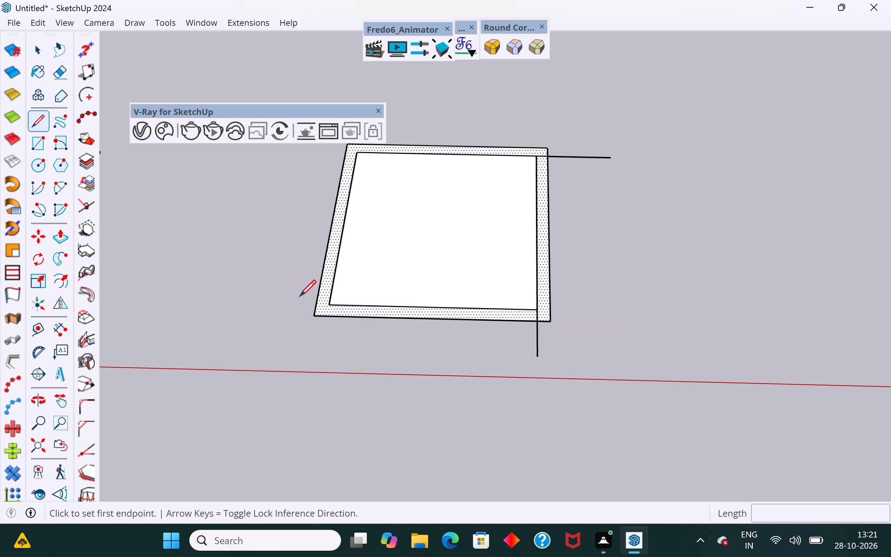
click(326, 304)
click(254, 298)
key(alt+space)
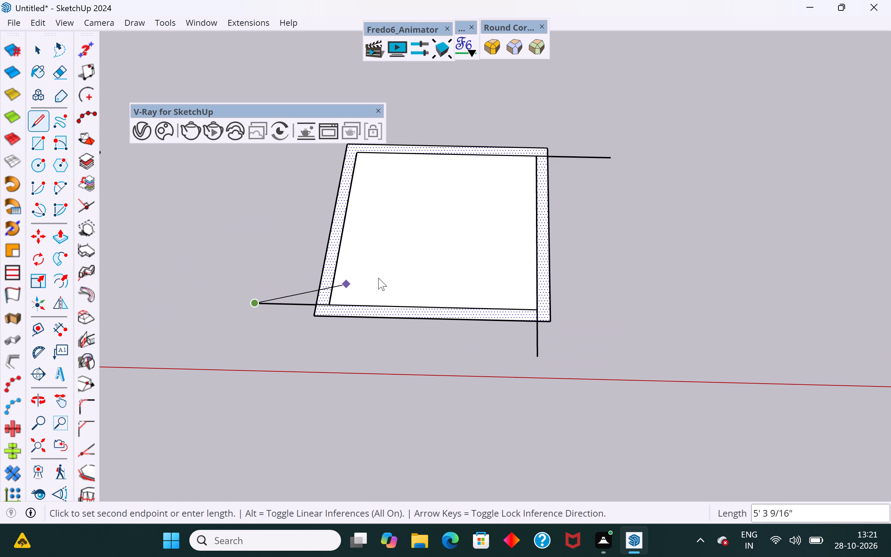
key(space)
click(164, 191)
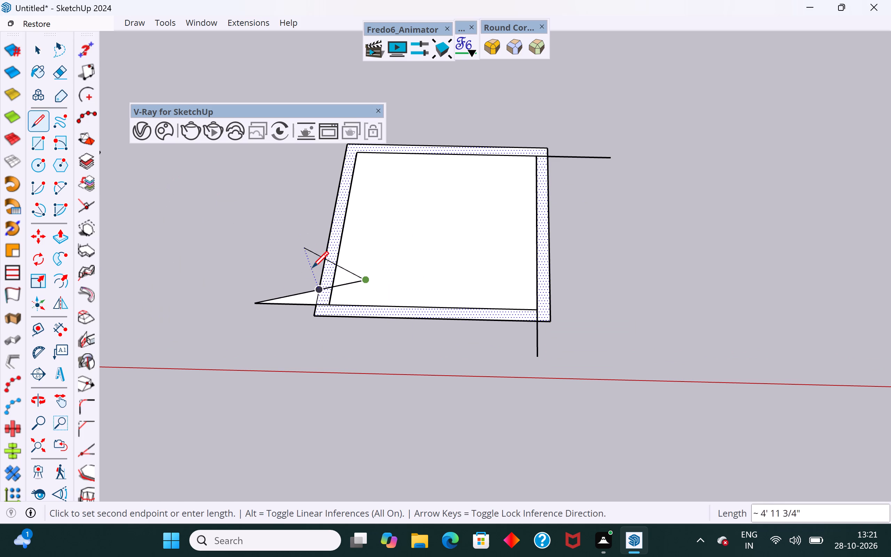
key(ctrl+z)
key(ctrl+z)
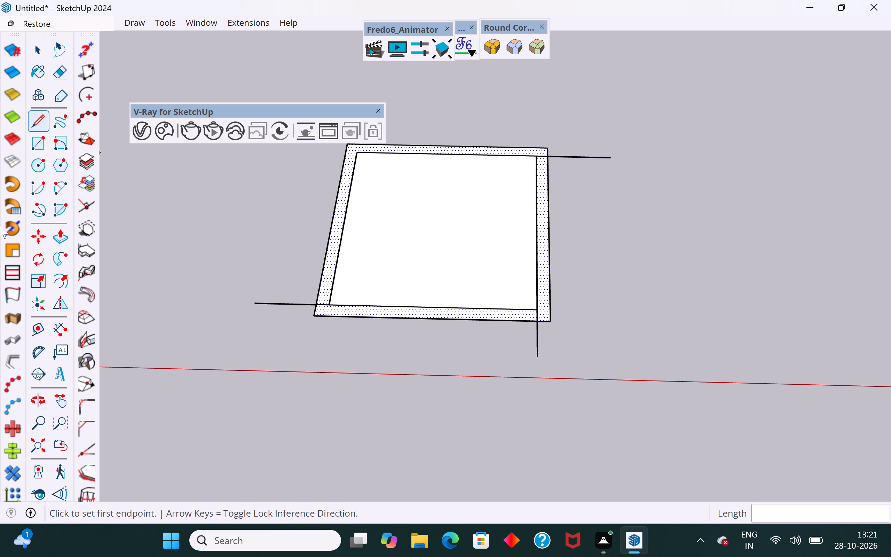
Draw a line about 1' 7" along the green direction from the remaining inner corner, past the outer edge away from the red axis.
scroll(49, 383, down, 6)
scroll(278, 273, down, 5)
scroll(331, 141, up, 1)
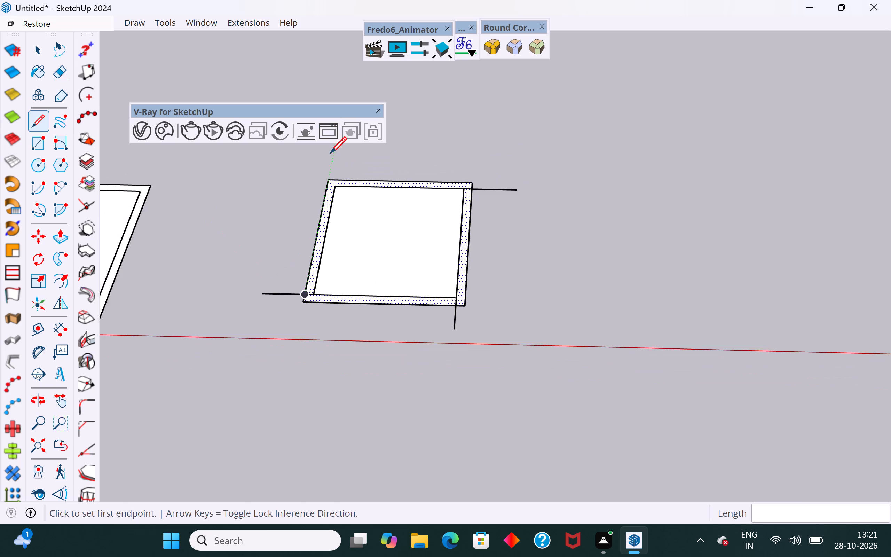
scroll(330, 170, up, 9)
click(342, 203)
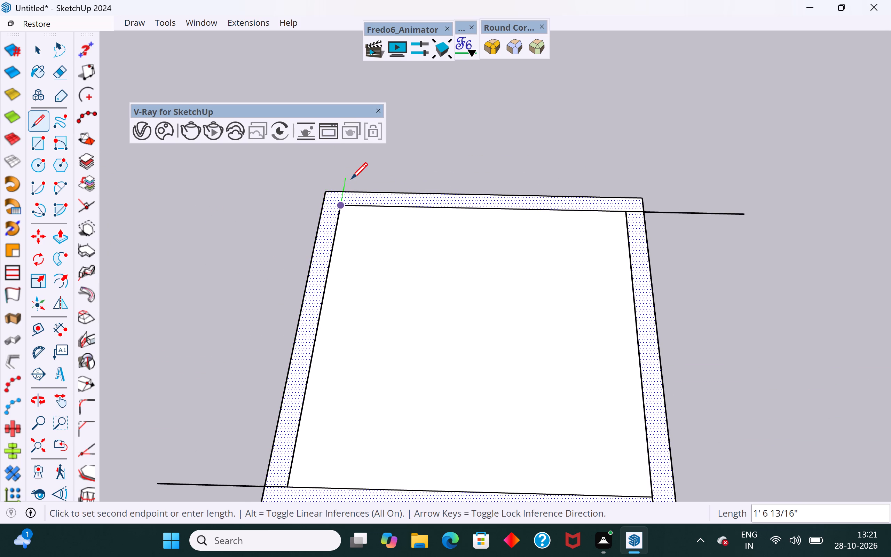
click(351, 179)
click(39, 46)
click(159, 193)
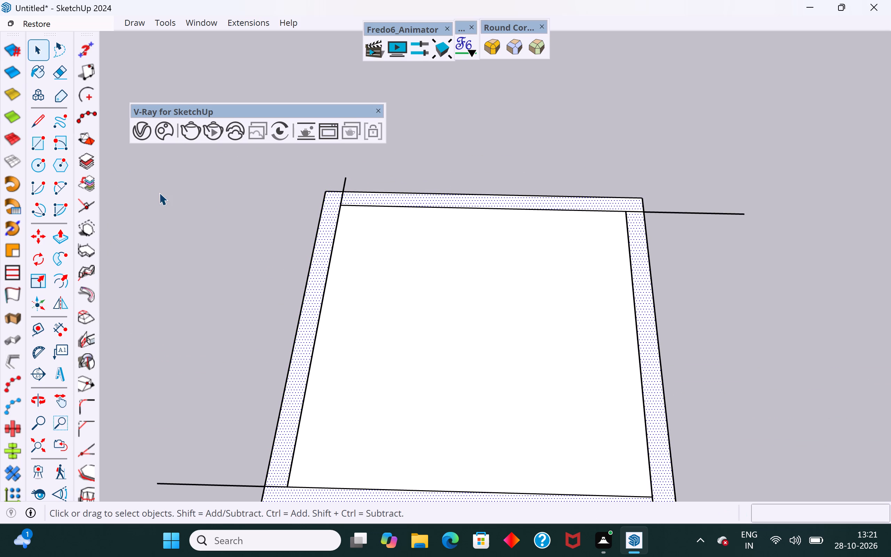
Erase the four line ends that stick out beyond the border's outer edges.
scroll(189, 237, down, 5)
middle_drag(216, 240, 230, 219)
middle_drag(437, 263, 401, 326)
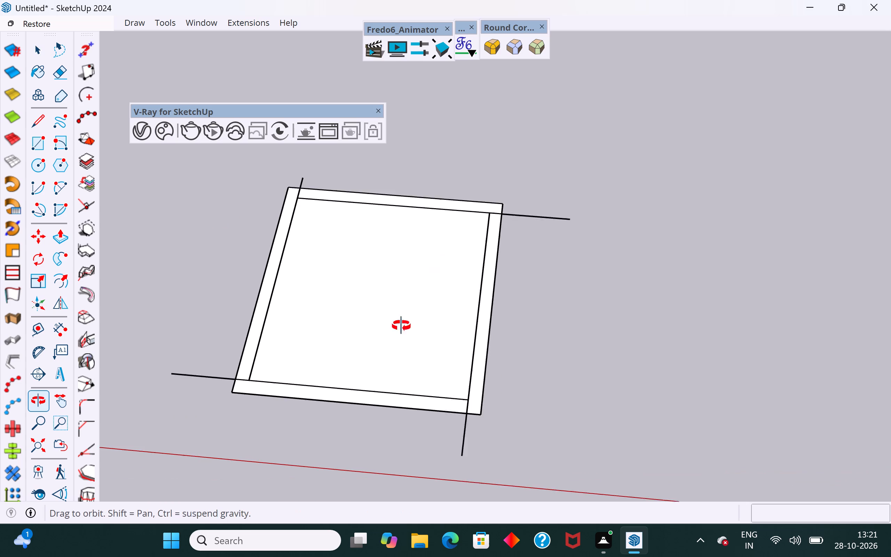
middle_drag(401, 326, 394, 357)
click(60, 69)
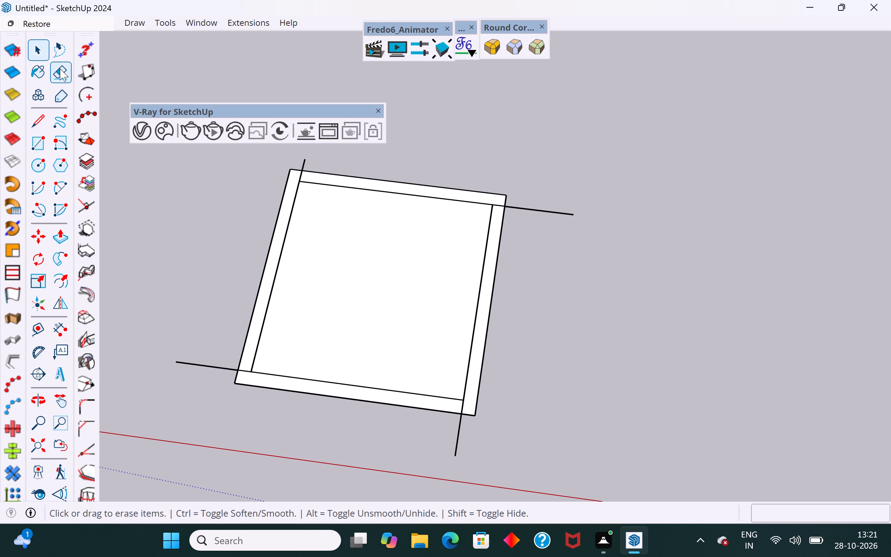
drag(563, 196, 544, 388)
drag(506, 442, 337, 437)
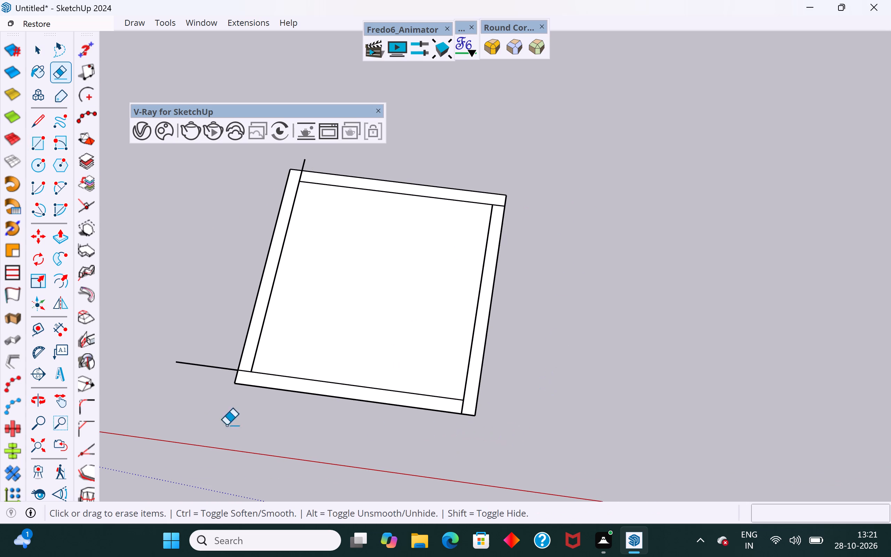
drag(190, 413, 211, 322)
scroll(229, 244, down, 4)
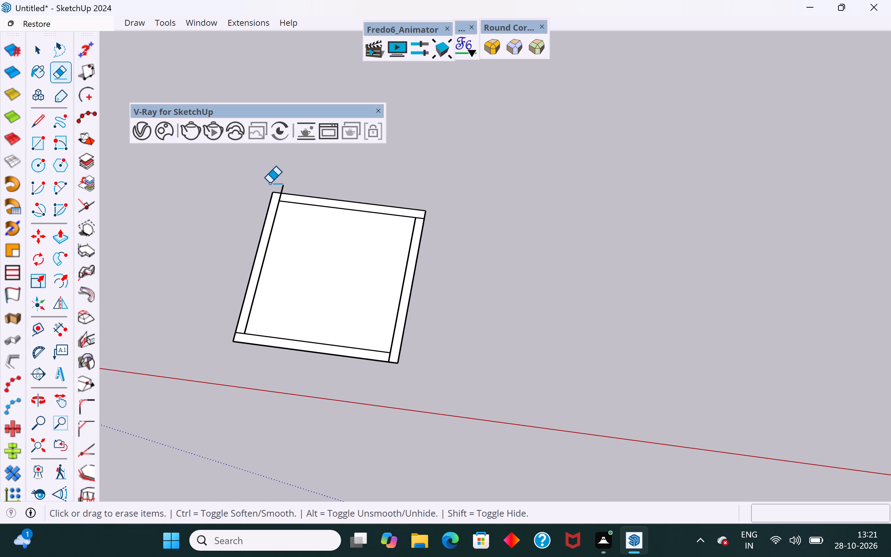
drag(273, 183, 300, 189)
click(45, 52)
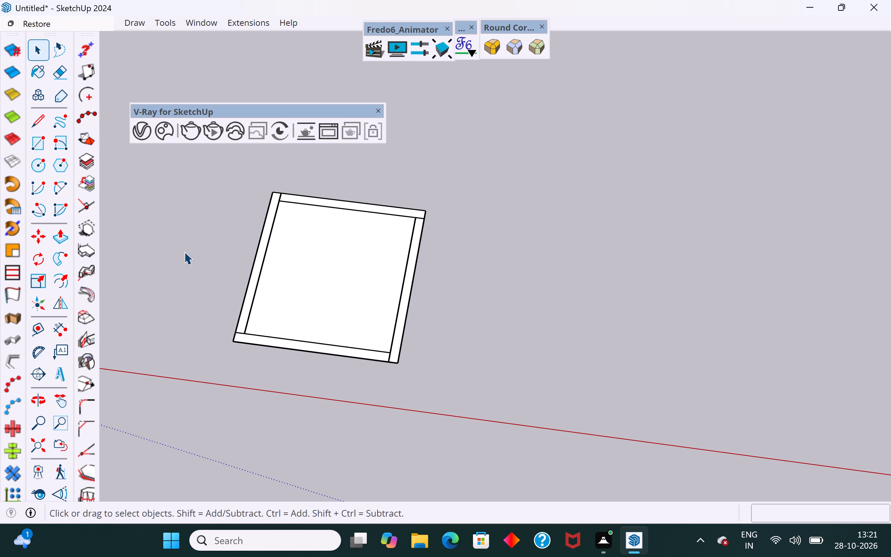
Select the border face and its bounding edges to check whether the corner lines split it into separate wall faces.
click(184, 252)
scroll(456, 331, down, 5)
middle_drag(386, 367, 575, 360)
scroll(398, 227, down, 3)
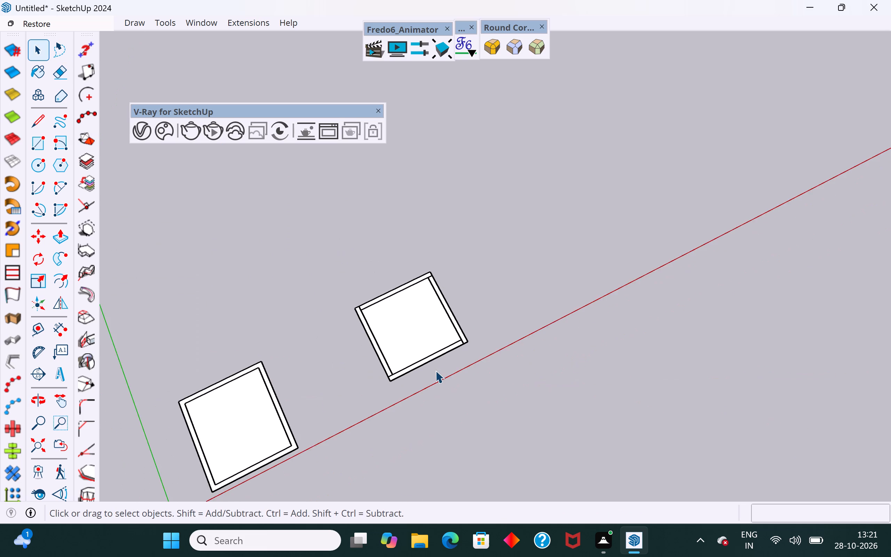
scroll(435, 370, up, 9)
click(454, 330)
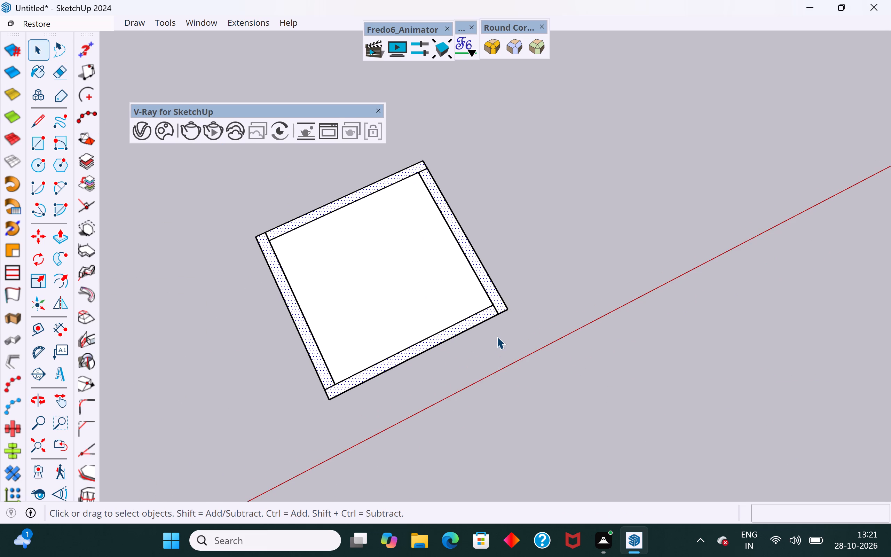
middle_drag(497, 331, 430, 287)
scroll(504, 298, up, 4)
click(487, 293)
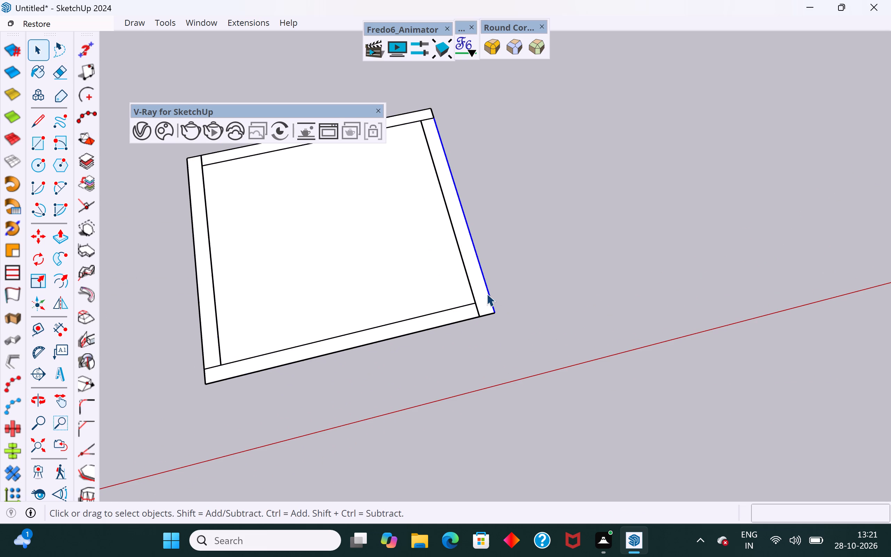
double_click(482, 293)
right_click(482, 293)
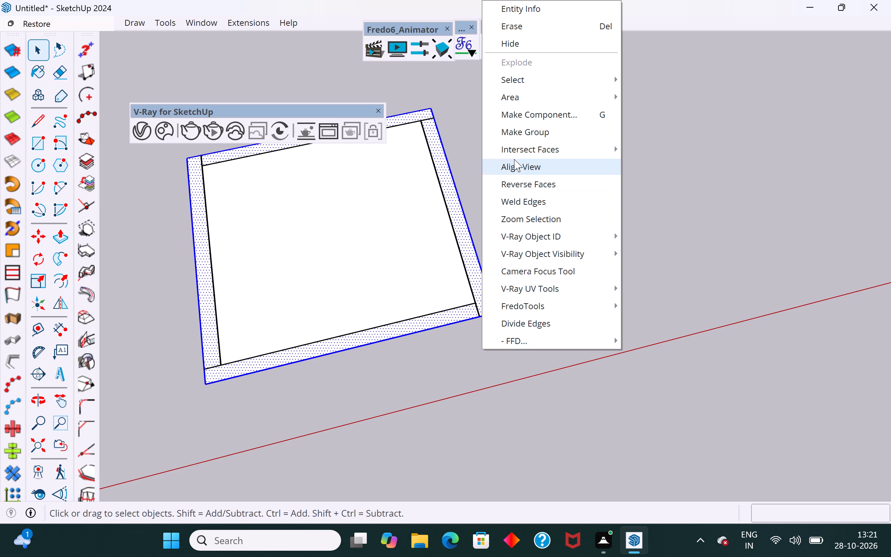
click(683, 223)
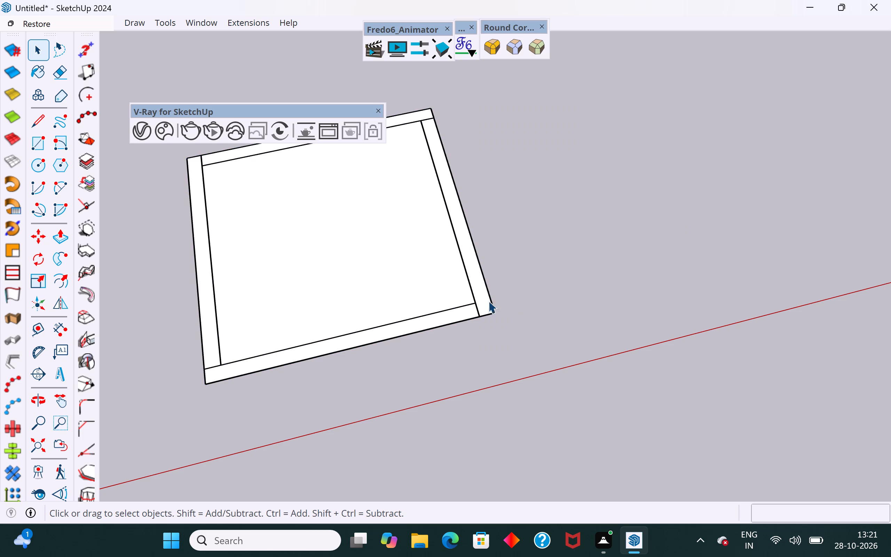
click(481, 281)
double_click(477, 281)
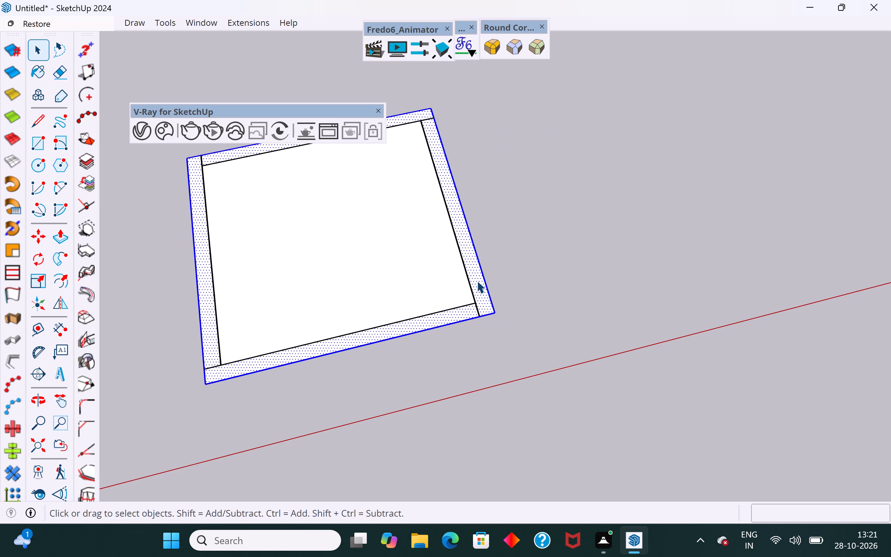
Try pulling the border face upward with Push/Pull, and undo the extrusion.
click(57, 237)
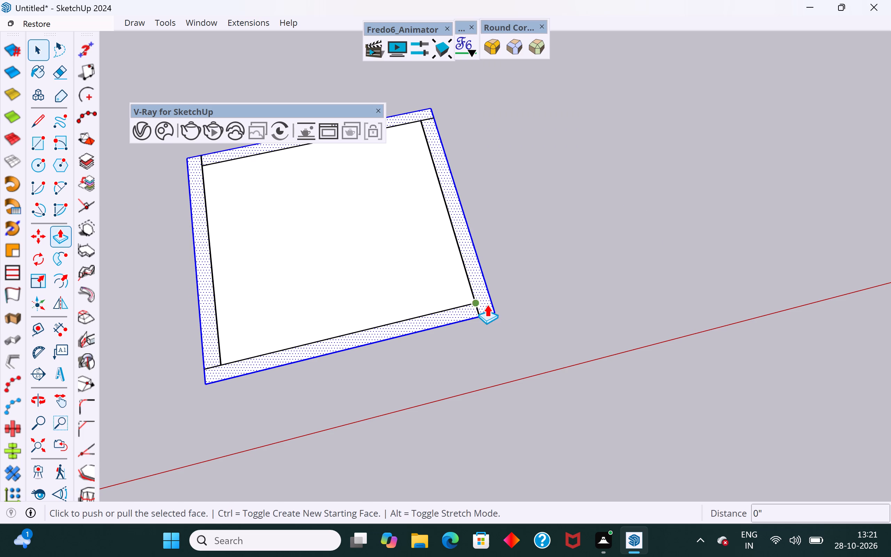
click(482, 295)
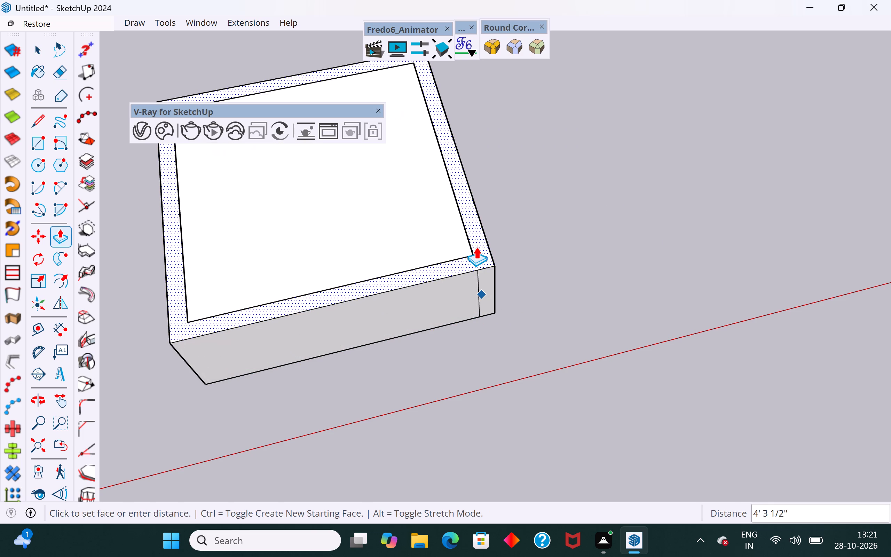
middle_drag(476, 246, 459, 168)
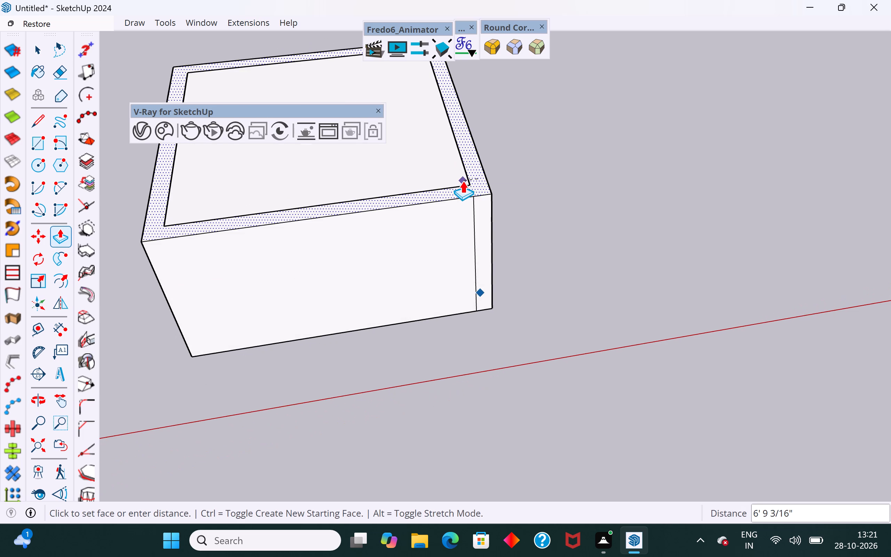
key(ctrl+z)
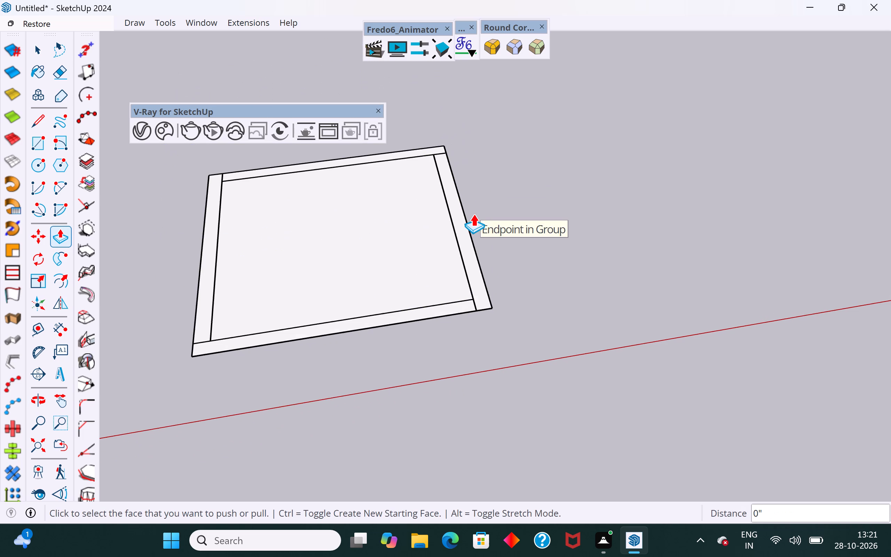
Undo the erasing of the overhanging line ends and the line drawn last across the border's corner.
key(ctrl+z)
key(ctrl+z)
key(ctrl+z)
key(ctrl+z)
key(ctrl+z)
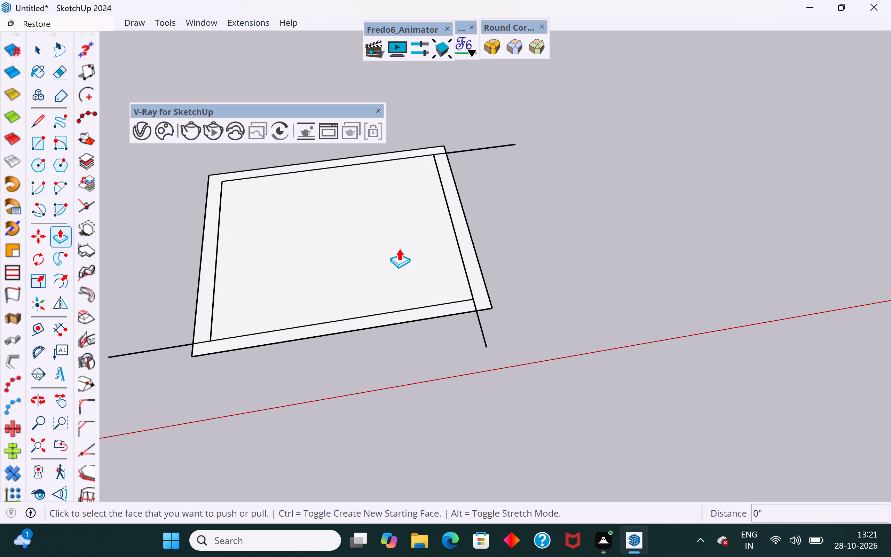
Delete the whole border square together with its overhanging corner lines.
click(42, 51)
scroll(416, 410, down, 6)
middle_drag(545, 336, 474, 357)
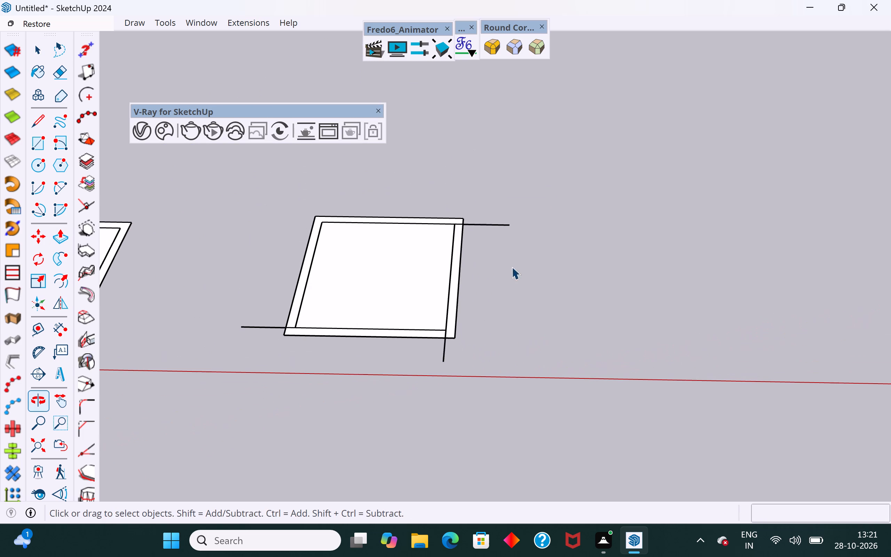
drag(566, 180, 242, 446)
key(Delete)
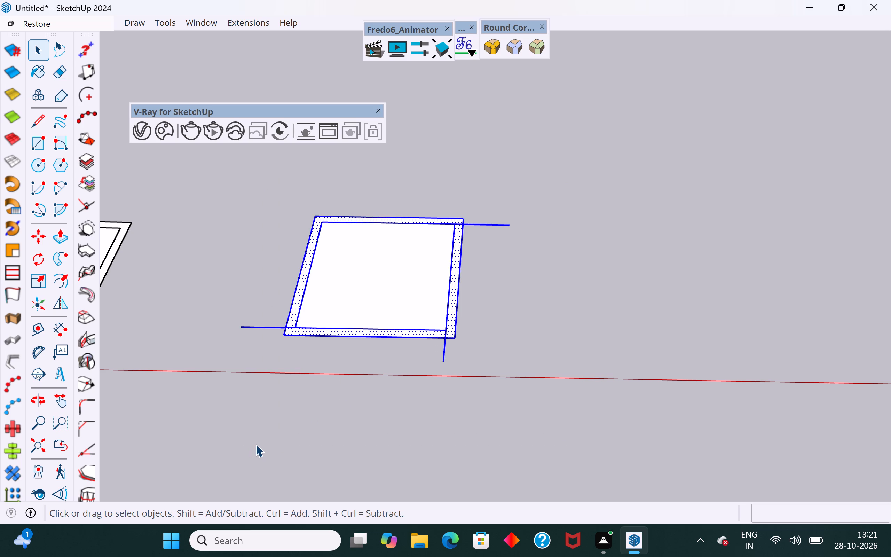
Draw a 12' line along the red direction in the cleared area beside the remaining bordered square.
click(42, 124)
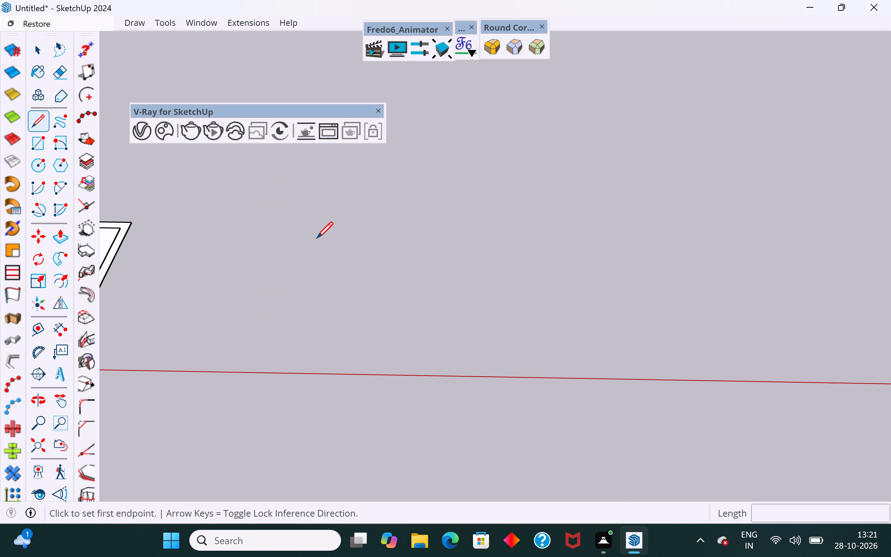
click(300, 229)
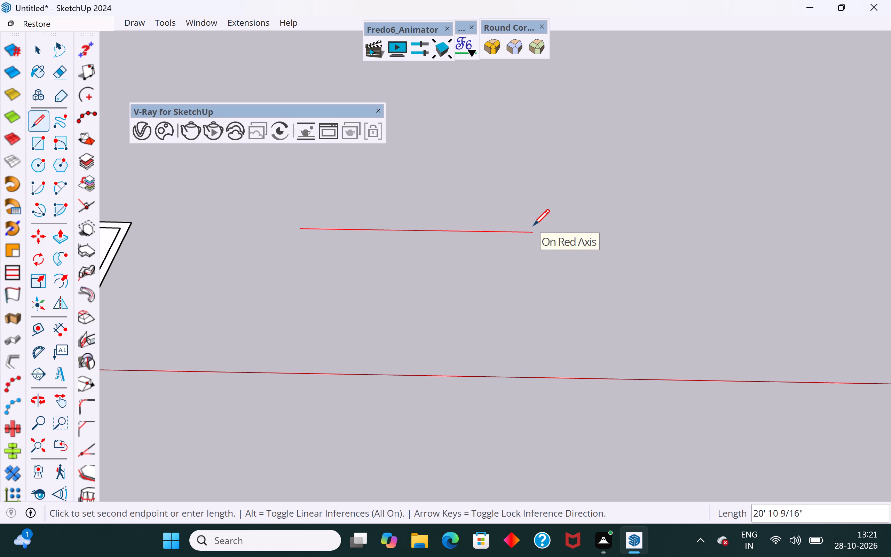
text(12')
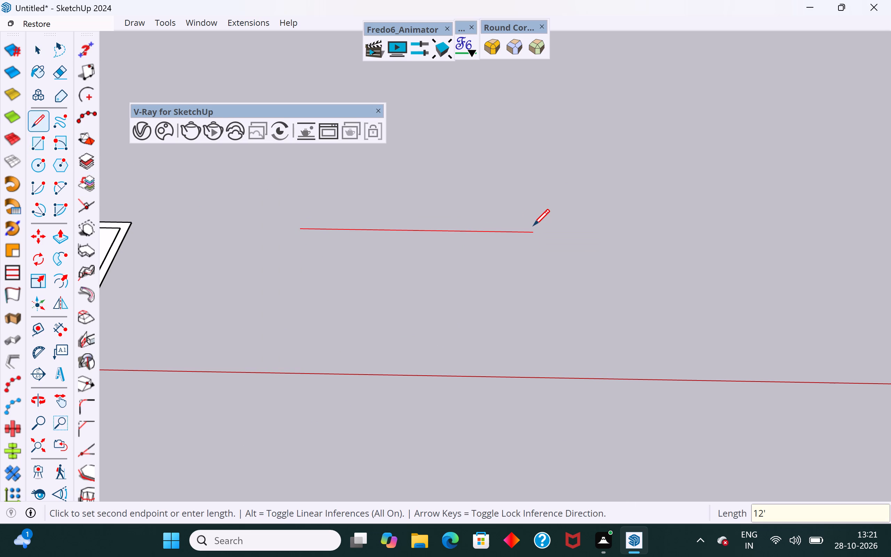
key(Return)
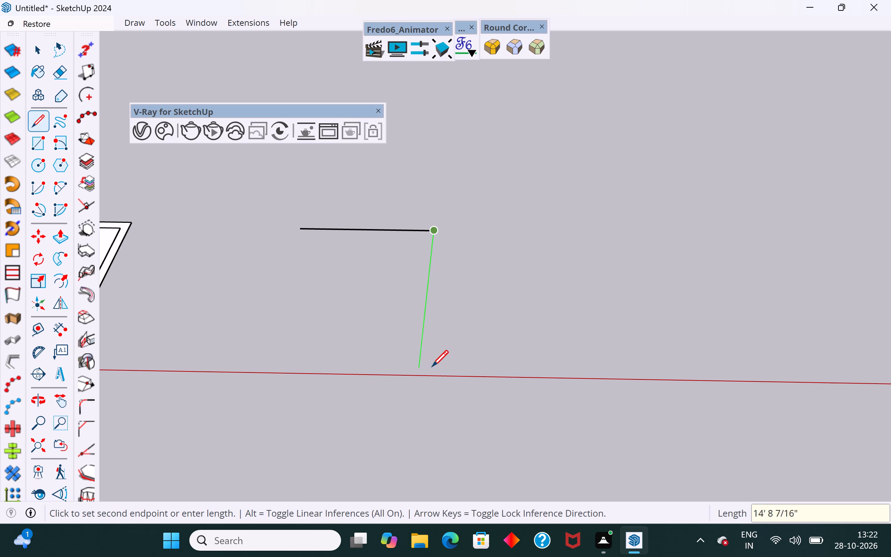
Close the square outline from the first line with three more 12' lines along the green and red directions.
scroll(473, 341, down, 13)
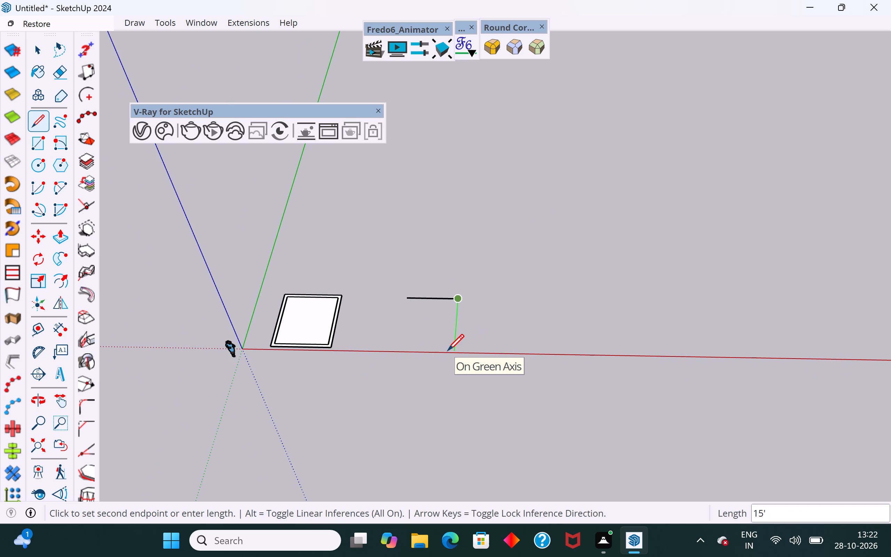
text(12')
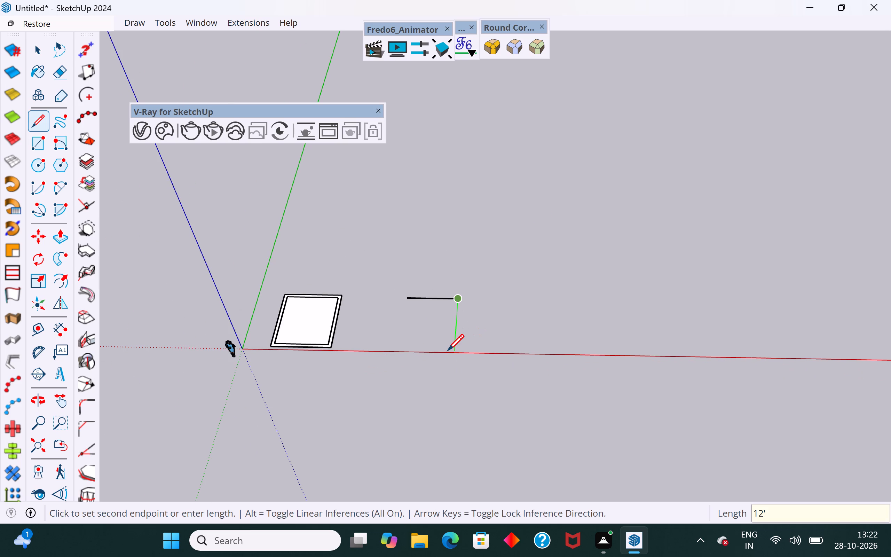
key(Return)
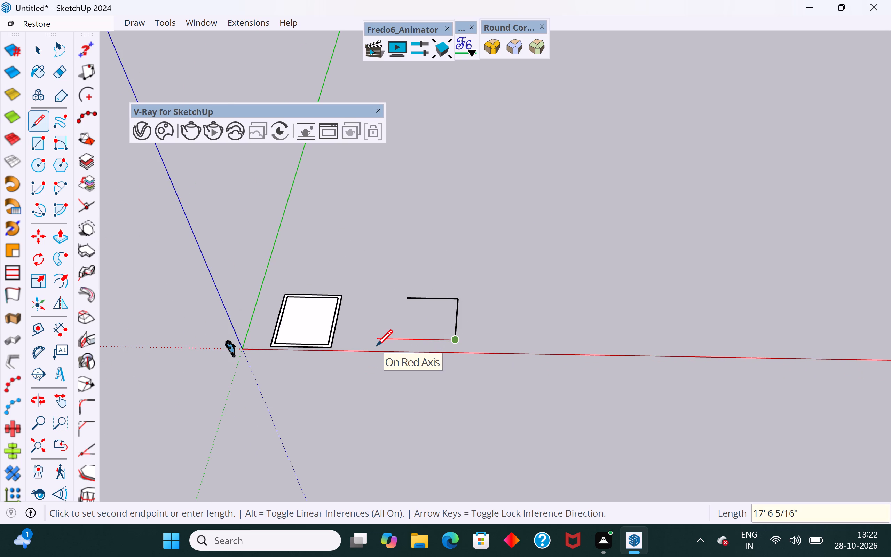
text(12')
key(Return)
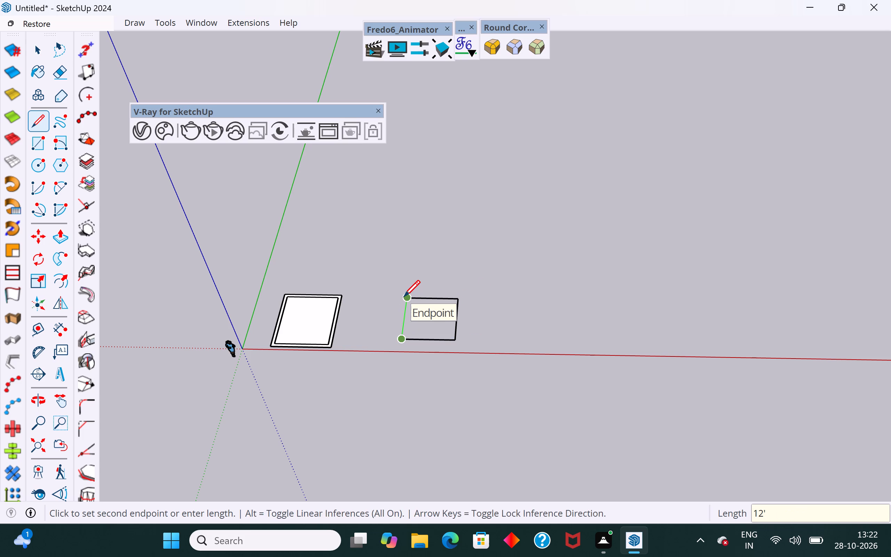
text(12')
key(Return)
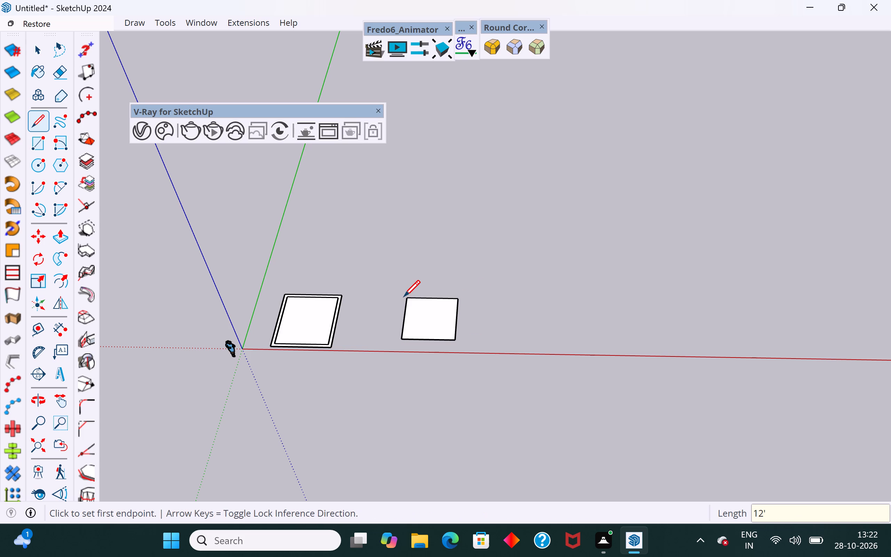
click(32, 46)
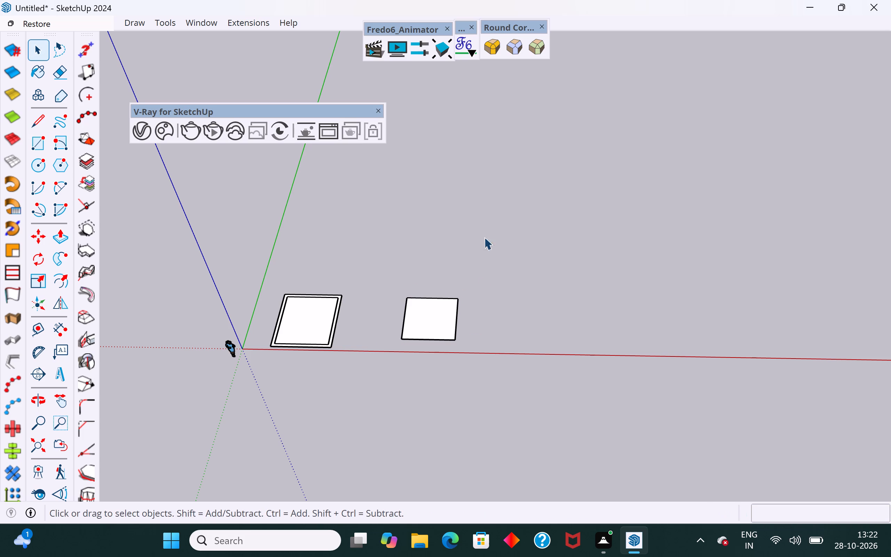
click(510, 239)
Offset the new square face outward by 9" to form the wall border.
scroll(428, 339, up, 7)
middle_drag(438, 340, 441, 380)
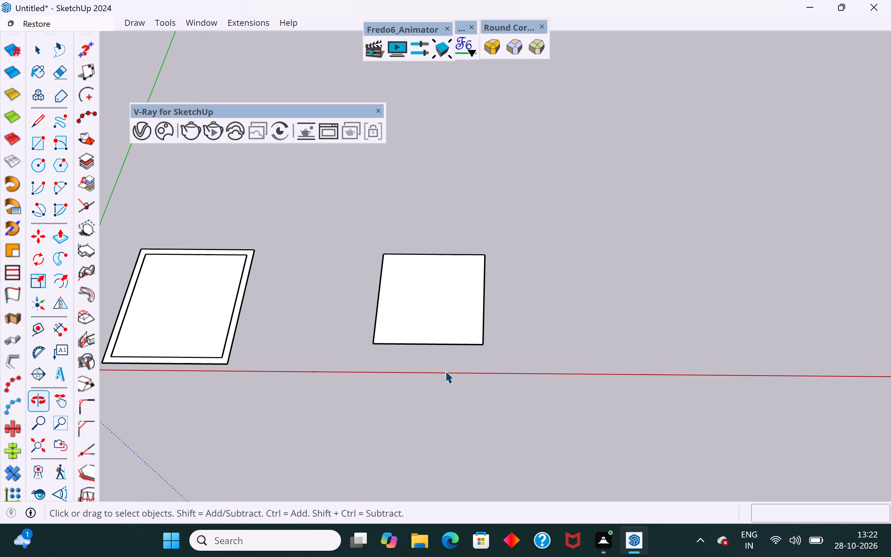
click(454, 309)
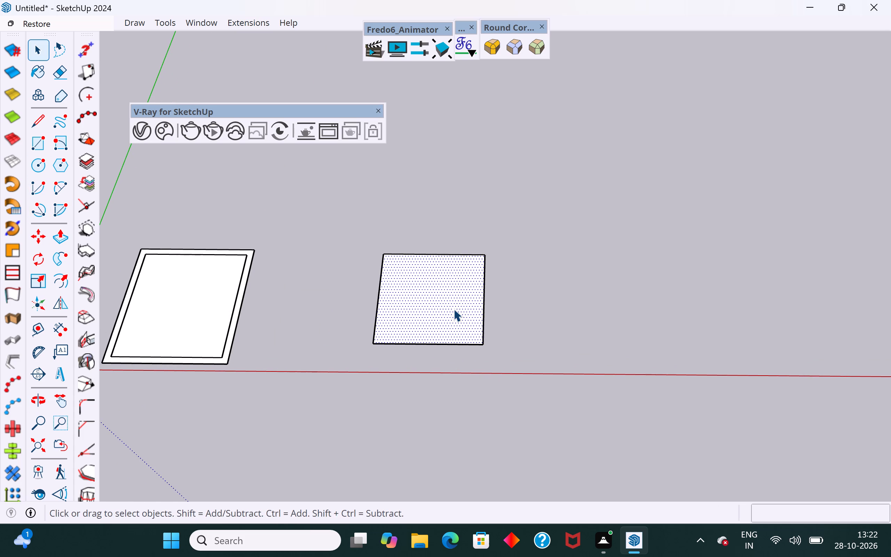
click(60, 284)
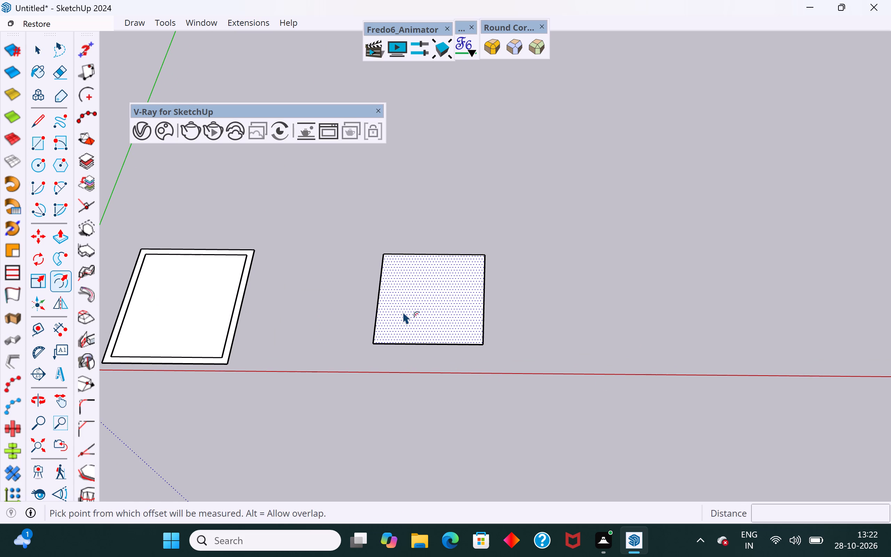
click(462, 346)
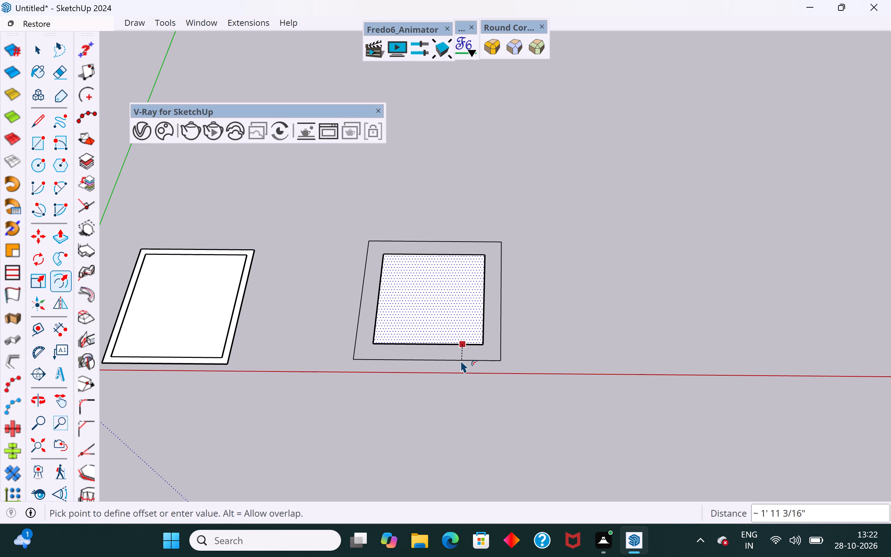
key(9)
key(shift+quotedbl)
key(Return)
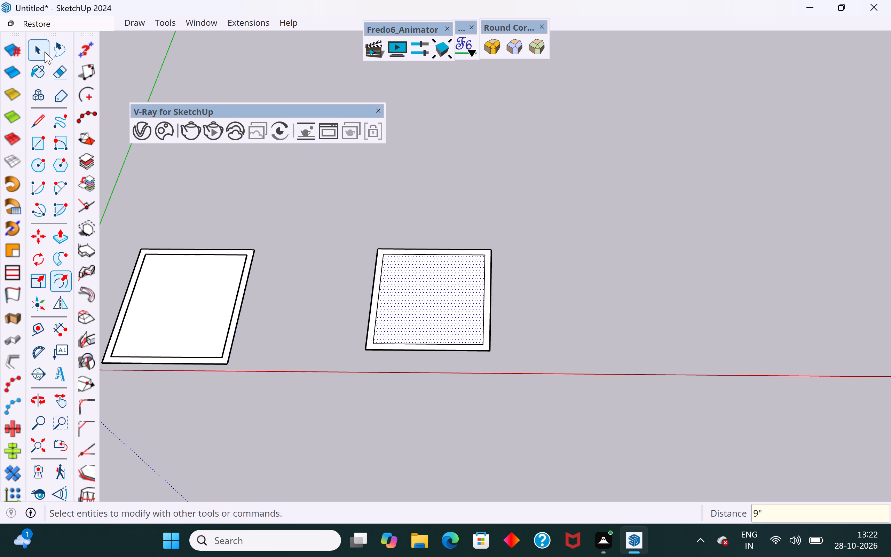
click(38, 50)
click(316, 219)
Select the inner face and the surrounding border in turn to examine how the offset divides them.
scroll(333, 285, down, 4)
middle_drag(378, 319, 354, 445)
scroll(401, 236, up, 11)
click(403, 264)
click(449, 228)
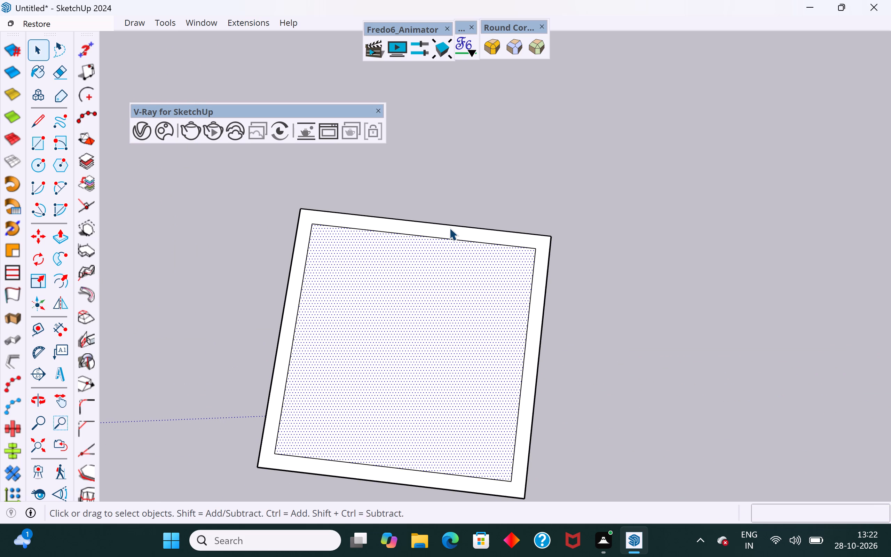
scroll(407, 323, up, 1)
middle_drag(410, 324, 442, 265)
click(478, 198)
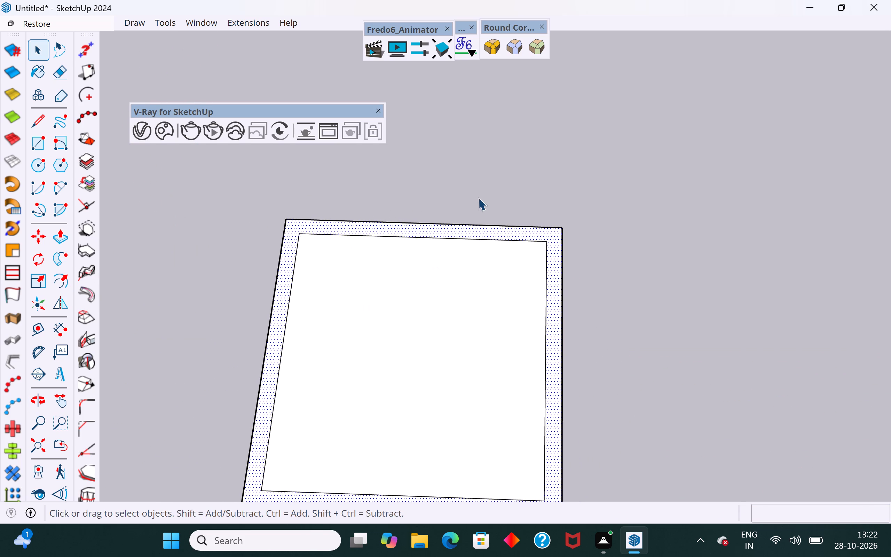
scroll(424, 282, up, 2)
middle_drag(424, 282, 395, 227)
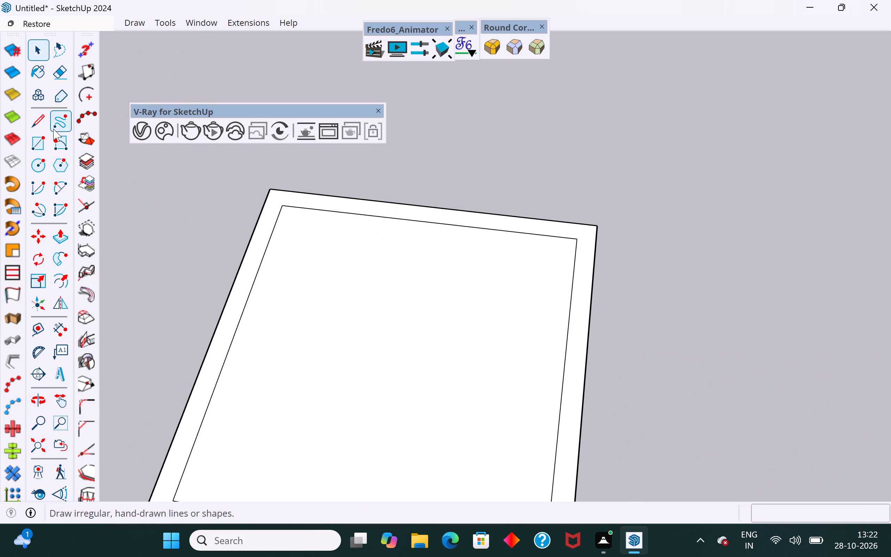
Draw a line across the border at the far right corner, extending the far inner edge to the outer edge.
click(44, 120)
scroll(470, 265, down, 5)
middle_drag(449, 284, 530, 205)
scroll(523, 235, up, 8)
click(528, 257)
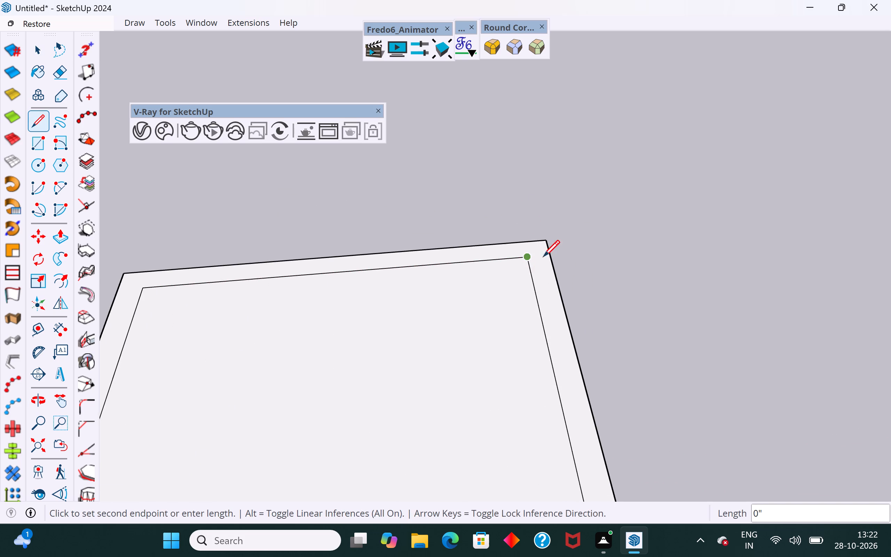
click(551, 254)
key(space)
scroll(712, 293, down, 6)
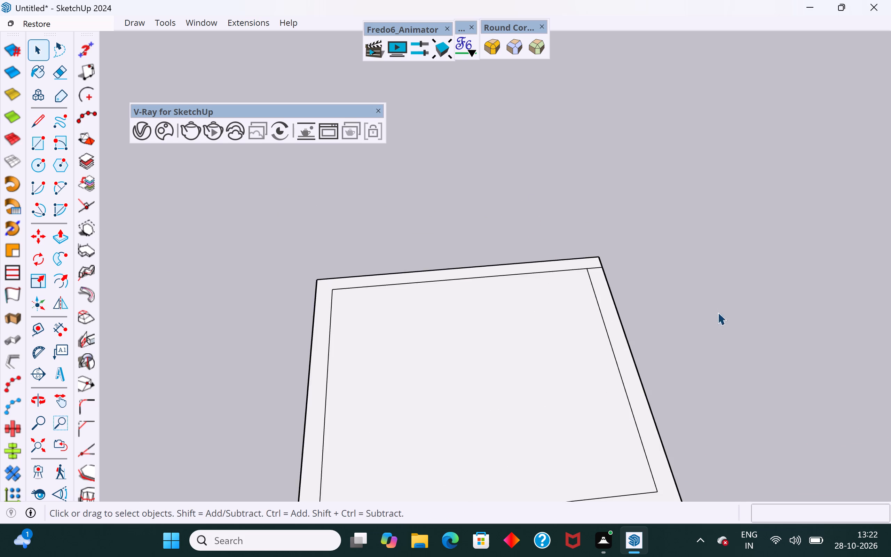
middle_drag(716, 317, 684, 354)
Draw a 9" line across the border at the far left corner, from the inner corner to the outer edge.
click(40, 139)
scroll(277, 252, up, 2)
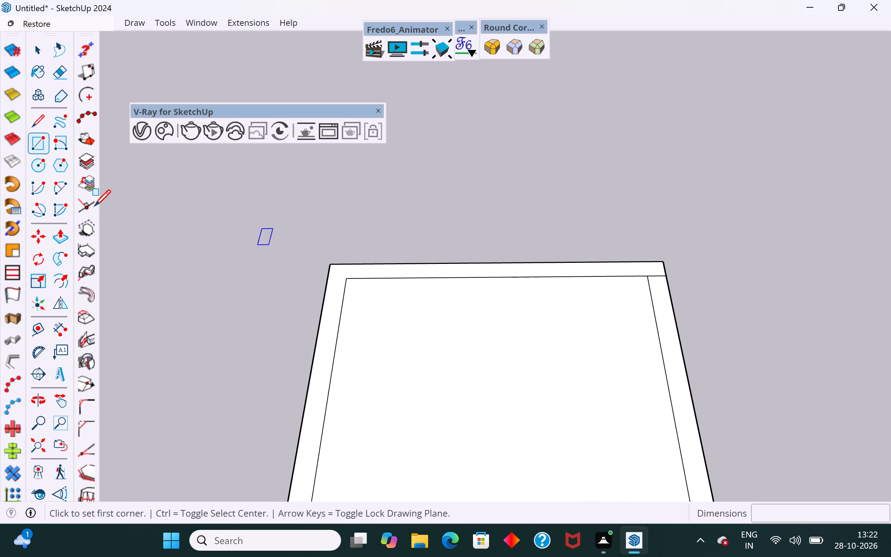
click(43, 123)
scroll(398, 275, up, 5)
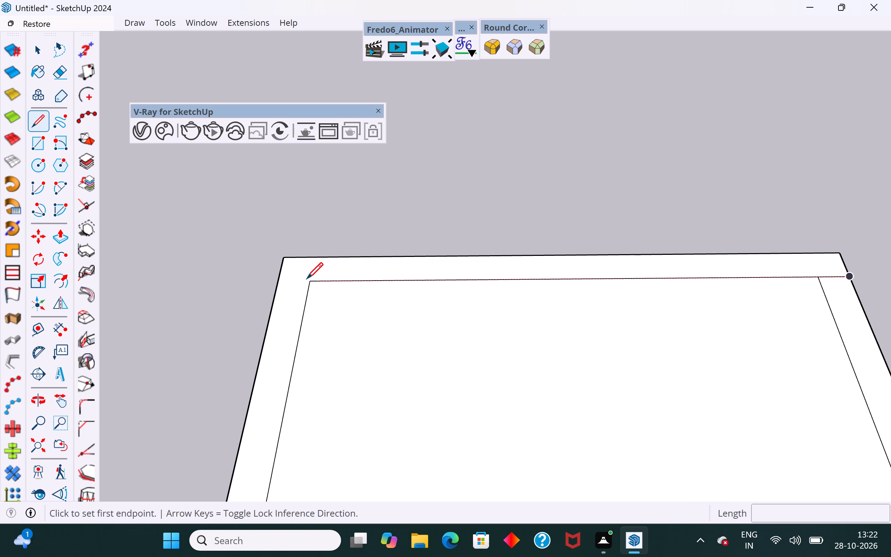
click(312, 280)
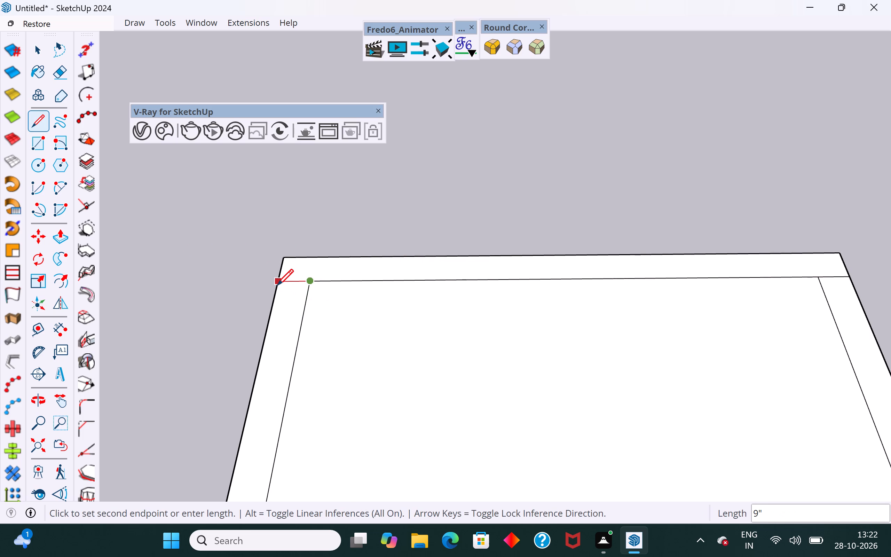
click(277, 285)
click(44, 61)
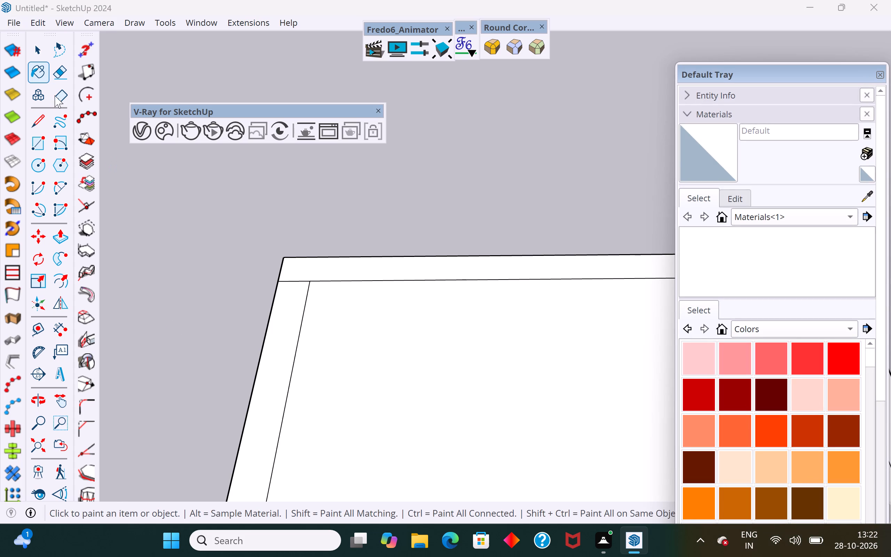
click(37, 47)
click(175, 256)
Select the far border strip to check whether it is a separate face.
scroll(230, 264, down, 5)
click(306, 266)
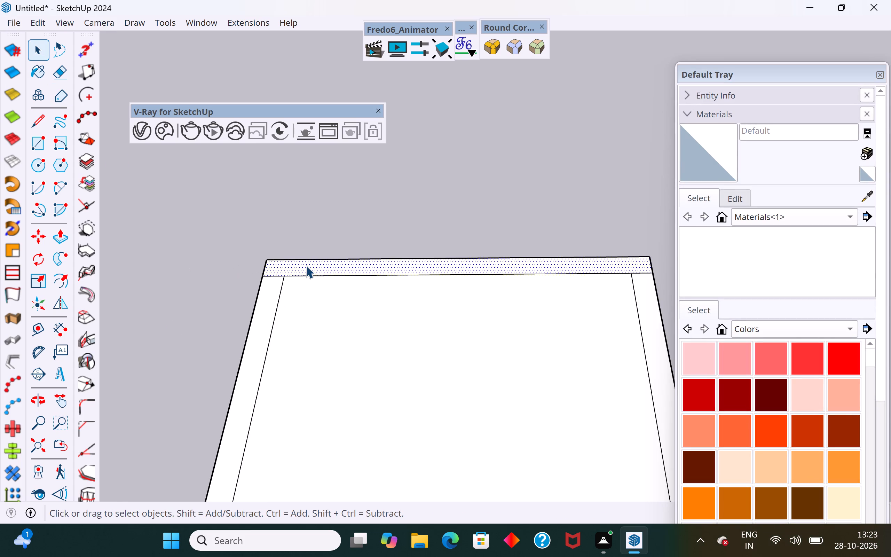
scroll(306, 266, down, 8)
scroll(306, 266, up, 1)
scroll(541, 228, down, 3)
scroll(543, 364, up, 3)
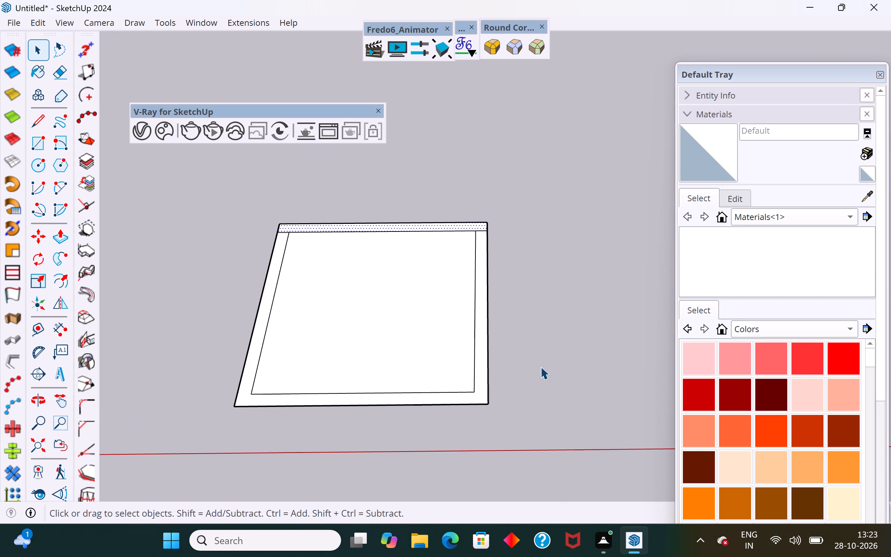
click(557, 324)
Draw a line across the border at the near left corner to the outer edge, and select the adjoining strips to check the split.
scroll(473, 346, up, 2)
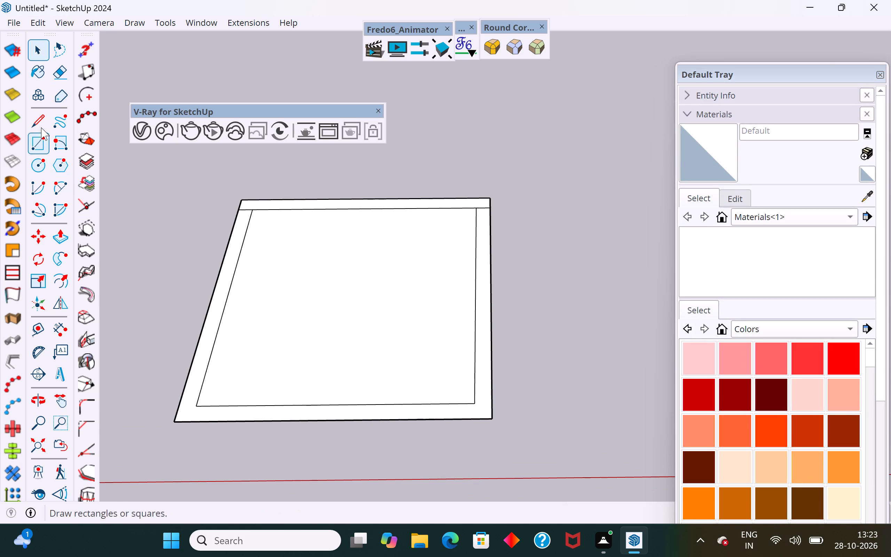
click(37, 123)
scroll(215, 422, up, 3)
click(188, 400)
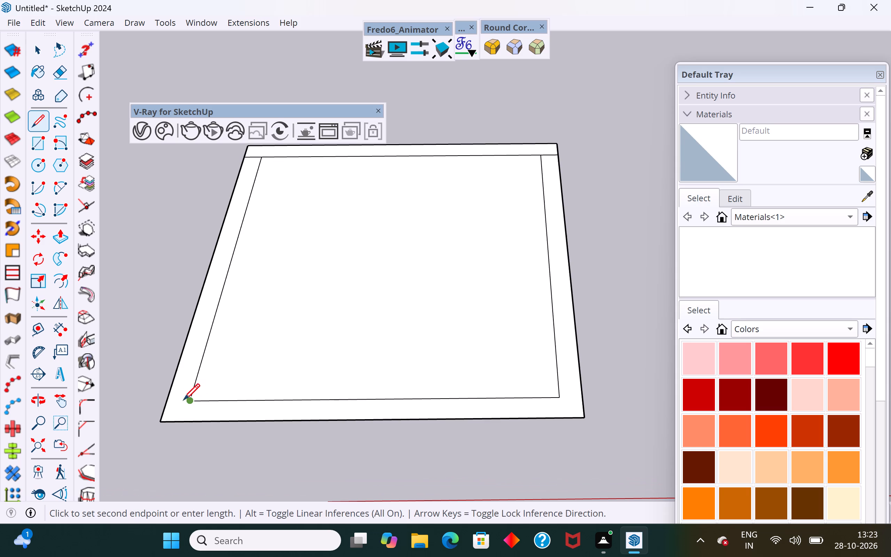
click(164, 401)
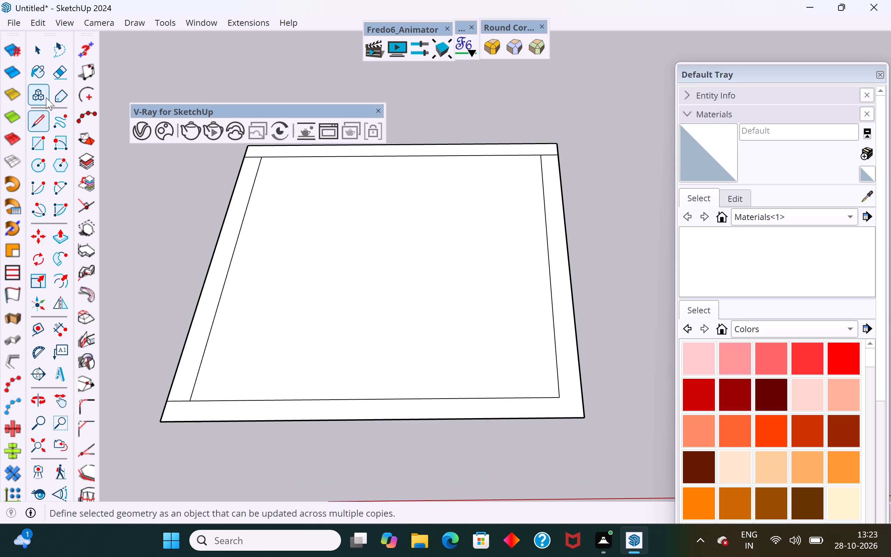
click(39, 52)
click(180, 264)
click(215, 277)
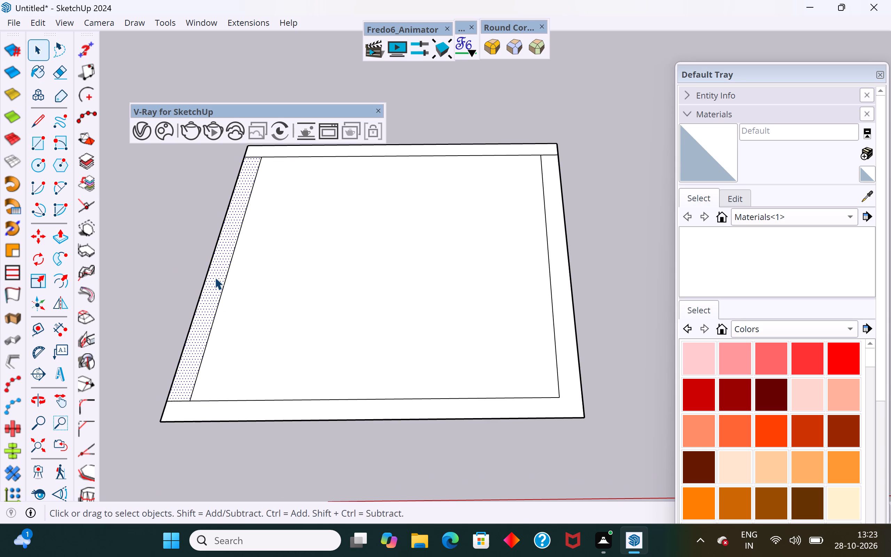
click(241, 412)
Draw a line across the border at the near right corner, from the inner corner to the outer side edge.
middle_drag(575, 437, 526, 446)
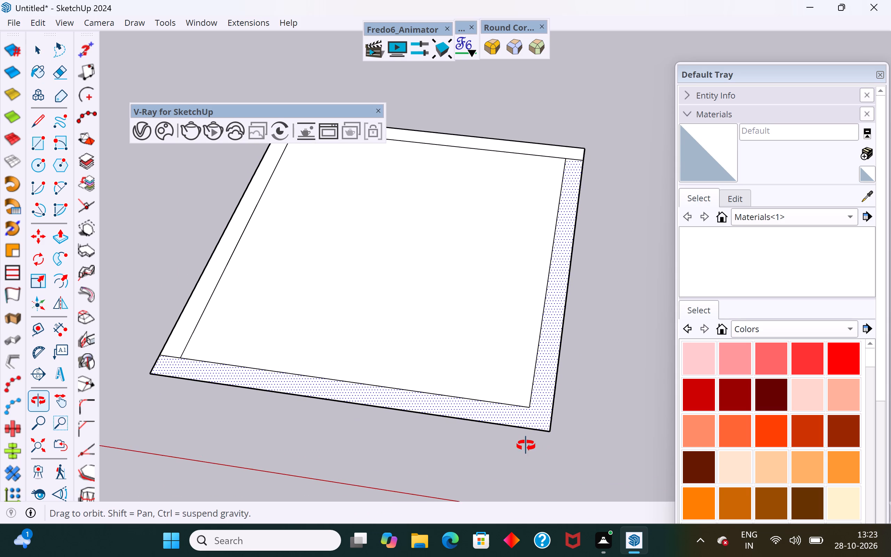
middle_drag(526, 446, 529, 445)
click(41, 124)
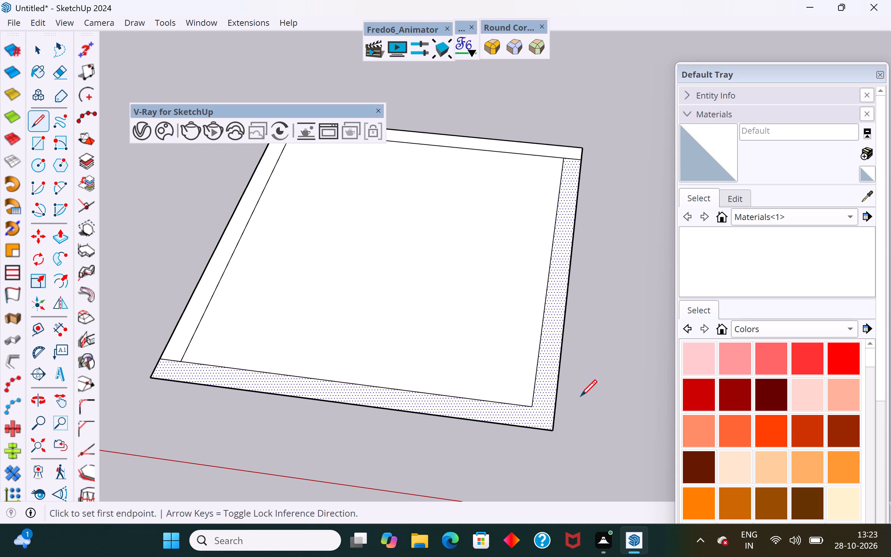
click(531, 409)
click(551, 411)
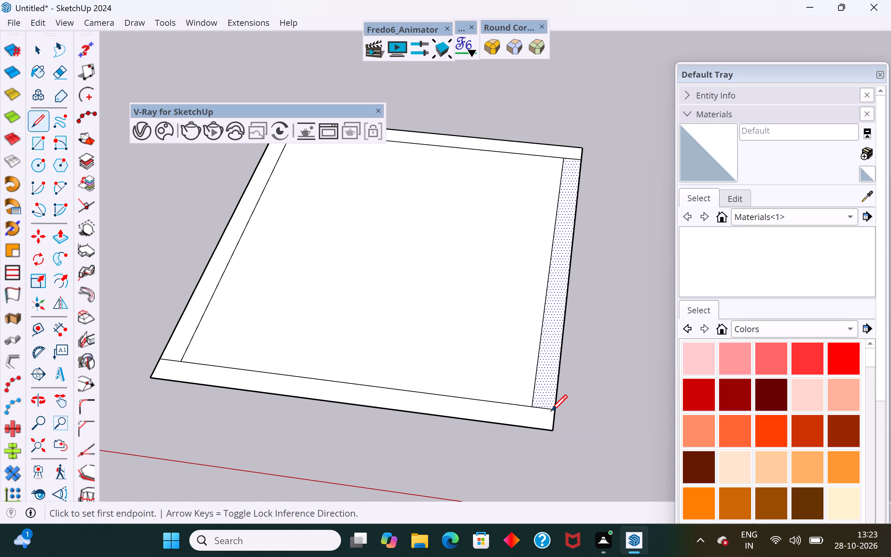
click(39, 56)
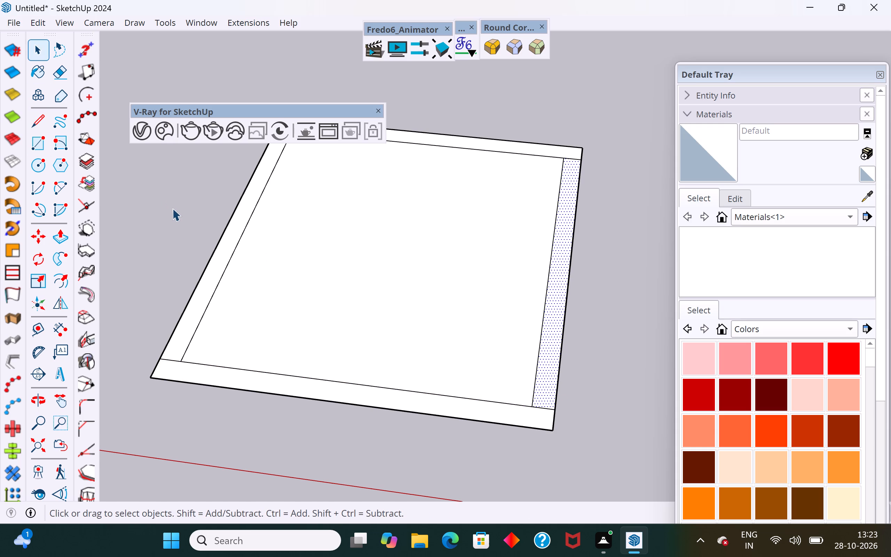
click(184, 233)
Select the inner face of the second square outline and examine its divided border from several angles.
scroll(378, 372, down, 10)
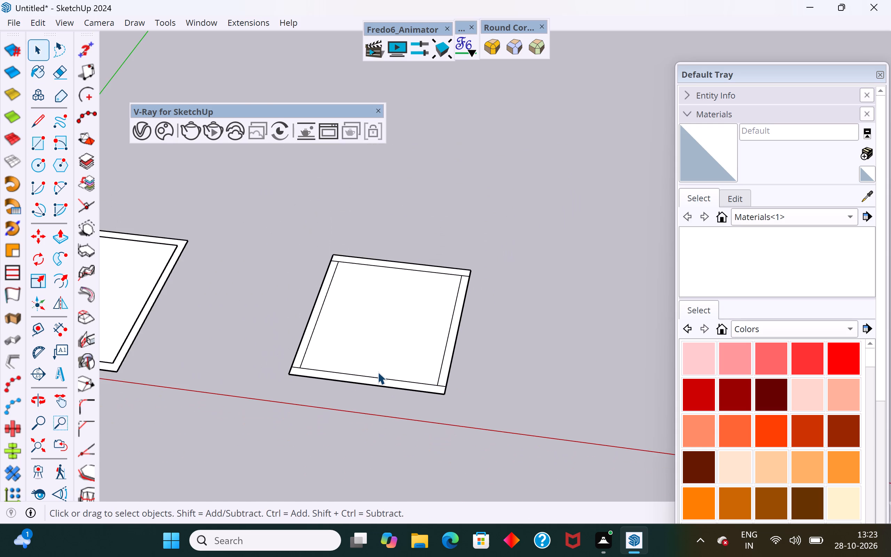
scroll(454, 267, down, 6)
middle_drag(443, 370, 468, 463)
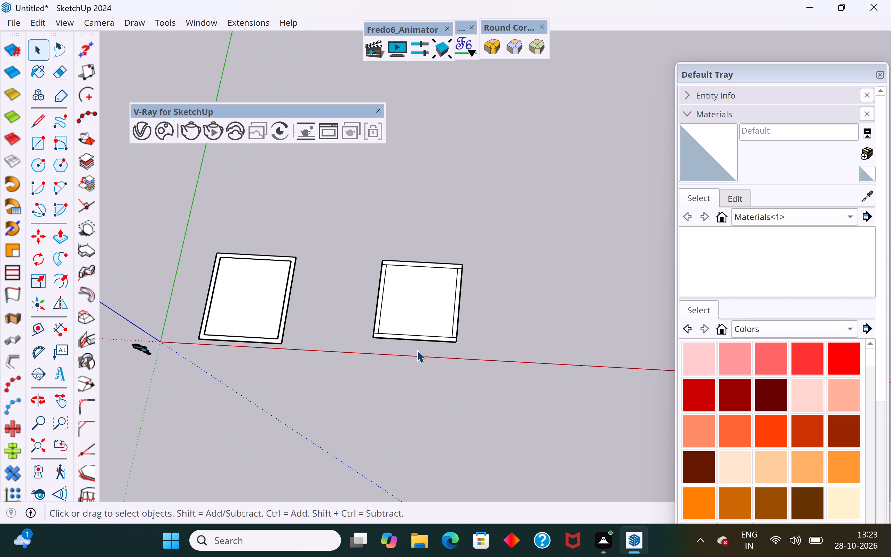
scroll(440, 339, up, 4)
middle_drag(442, 338, 435, 215)
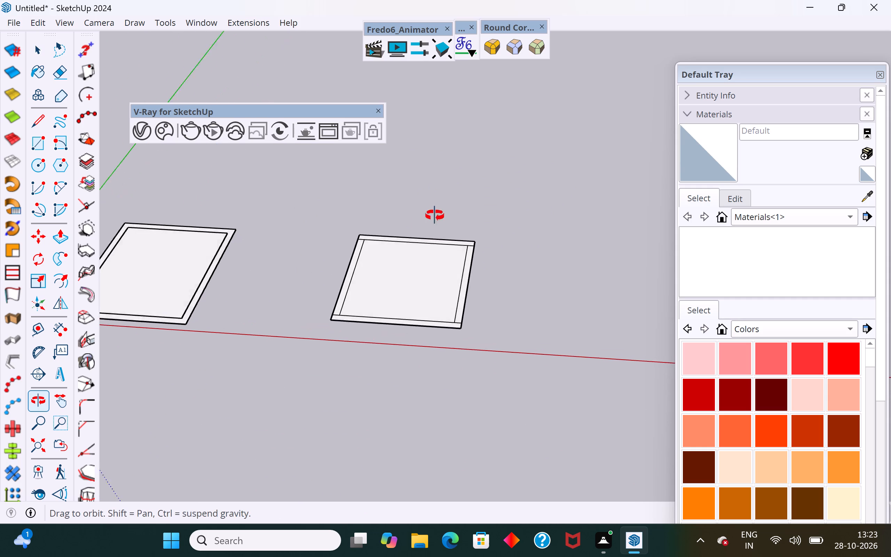
middle_drag(435, 215, 437, 233)
click(427, 295)
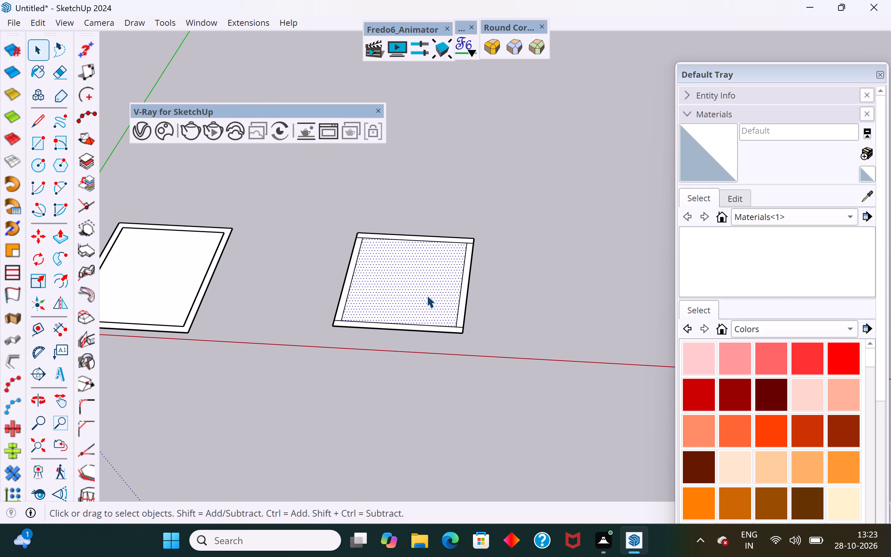
scroll(334, 382, down, 6)
middle_drag(353, 379, 399, 405)
scroll(399, 405, up, 3)
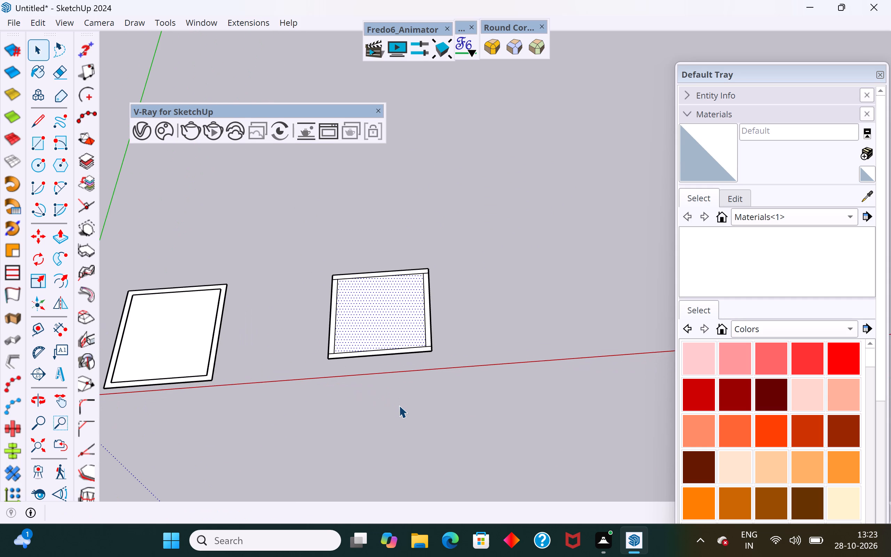
scroll(399, 405, up, 1)
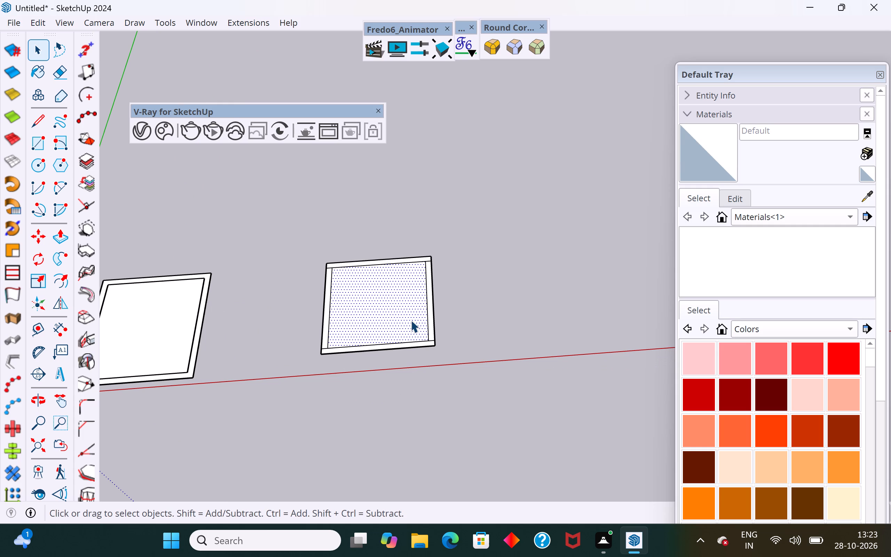
scroll(414, 320, down, 3)
scroll(538, 358, up, 1)
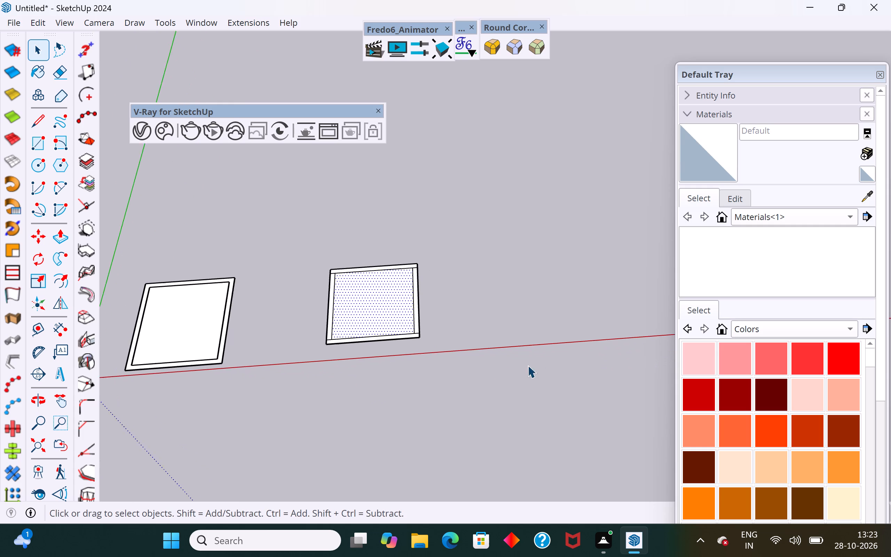
middle_drag(522, 368, 422, 356)
scroll(286, 266, up, 8)
scroll(266, 269, down, 4)
middle_drag(265, 308, 281, 349)
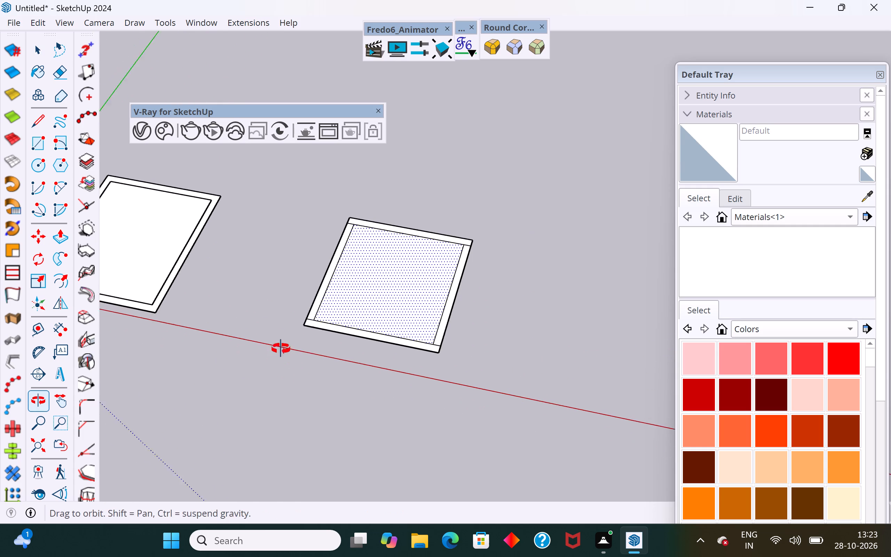
middle_drag(281, 349, 289, 353)
scroll(469, 390, up, 5)
middle_drag(522, 291, 604, 237)
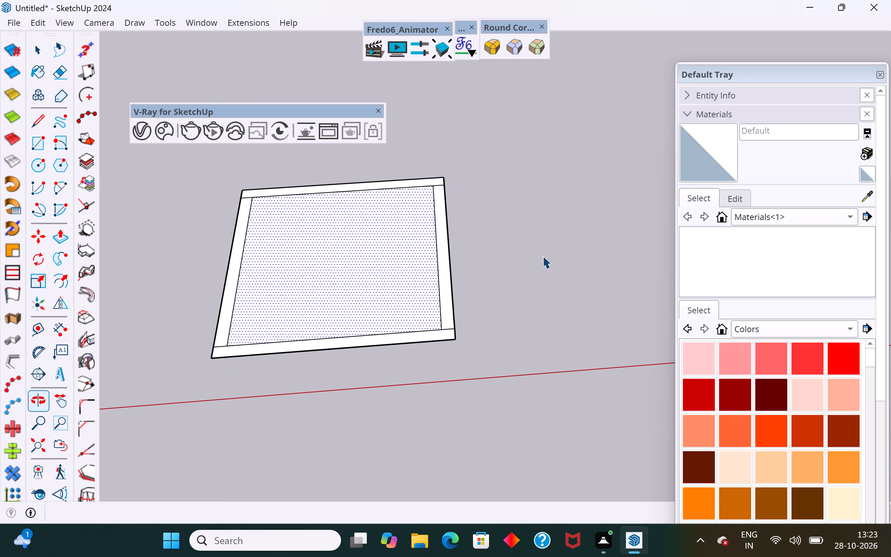
scroll(540, 282, down, 4)
middle_drag(528, 324, 459, 350)
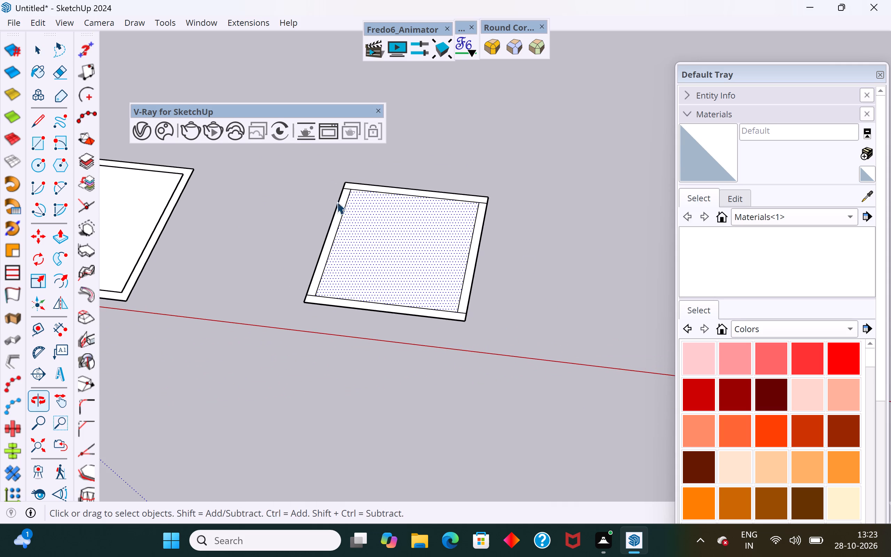
scroll(330, 187, up, 4)
scroll(406, 232, up, 3)
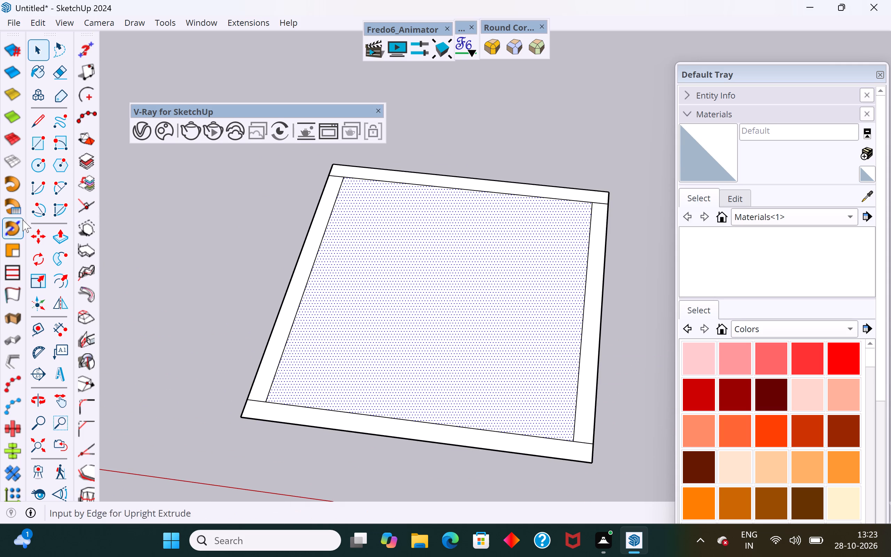
Push/Pull the inner square face up 6" to form a raised floor slab inside the border.
click(65, 236)
scroll(419, 250, down, 5)
middle_drag(454, 339, 451, 241)
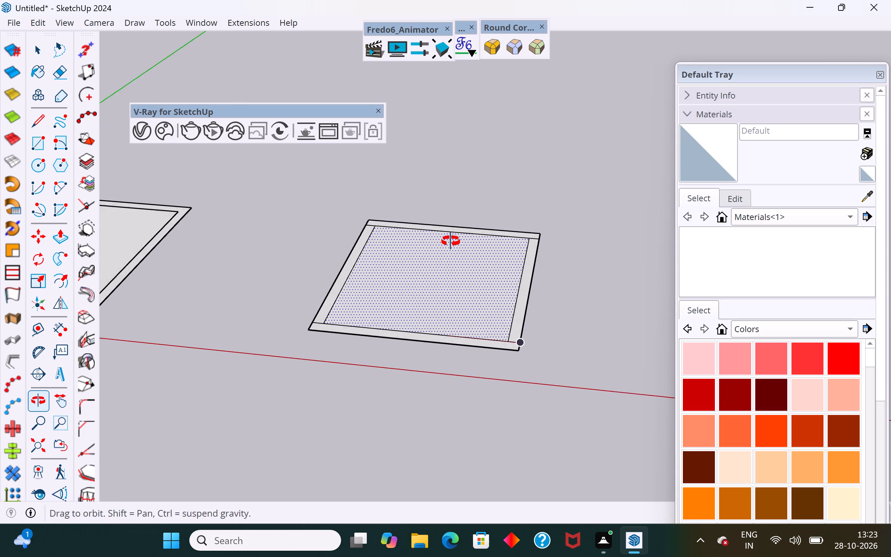
middle_drag(451, 241, 453, 182)
click(427, 275)
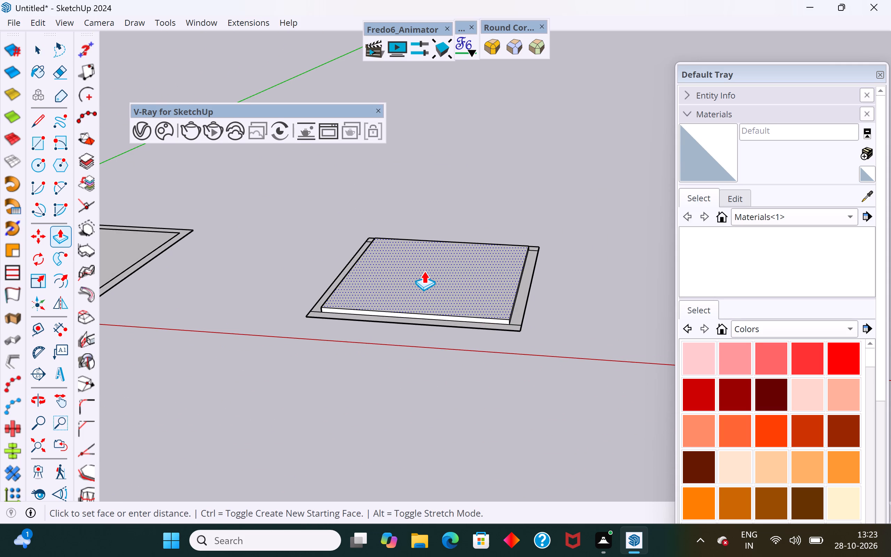
key(6)
key(shift+quotedbl)
key(Return)
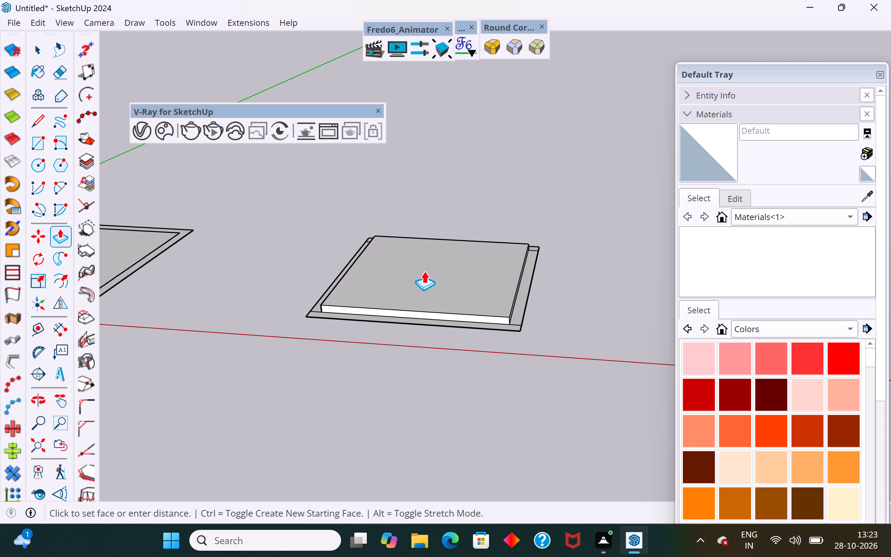
Select the raised slab's top face to check it, and clear the selection.
click(41, 48)
triple_click(476, 285)
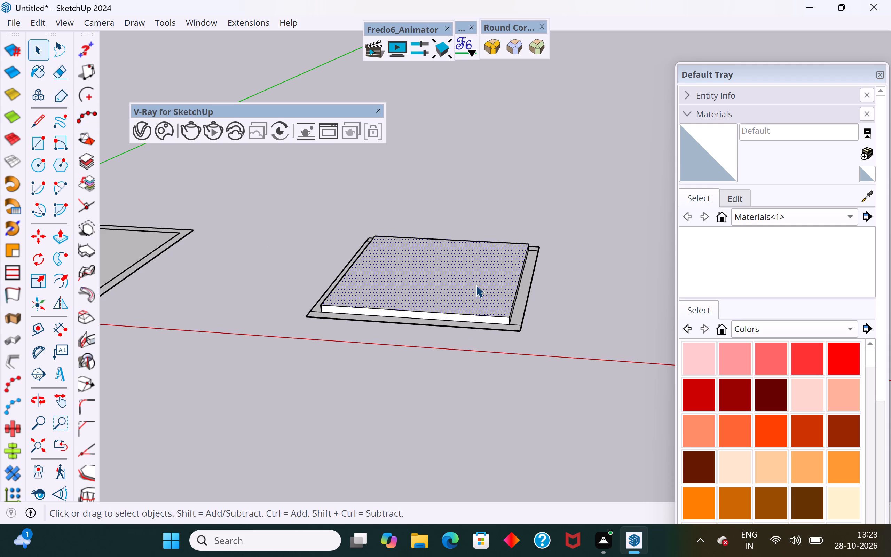
click(476, 285)
click(535, 390)
Close the open underside of the slab with a rectangle drawn between two opposite inner corners of the border.
middle_drag(530, 386, 553, 105)
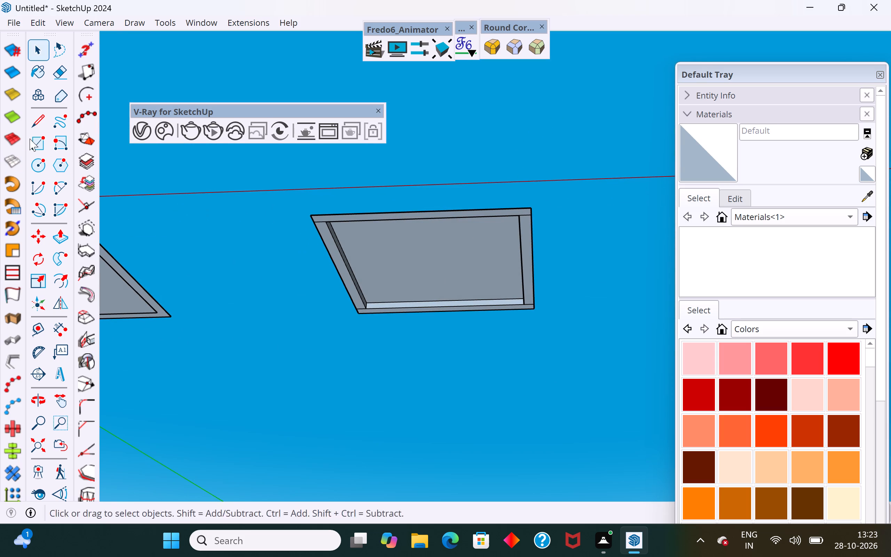
click(39, 147)
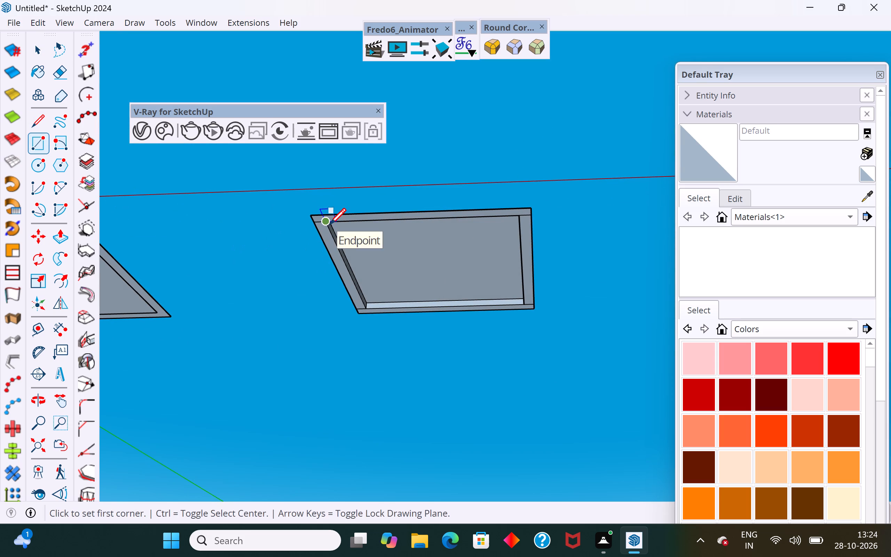
click(330, 224)
click(523, 304)
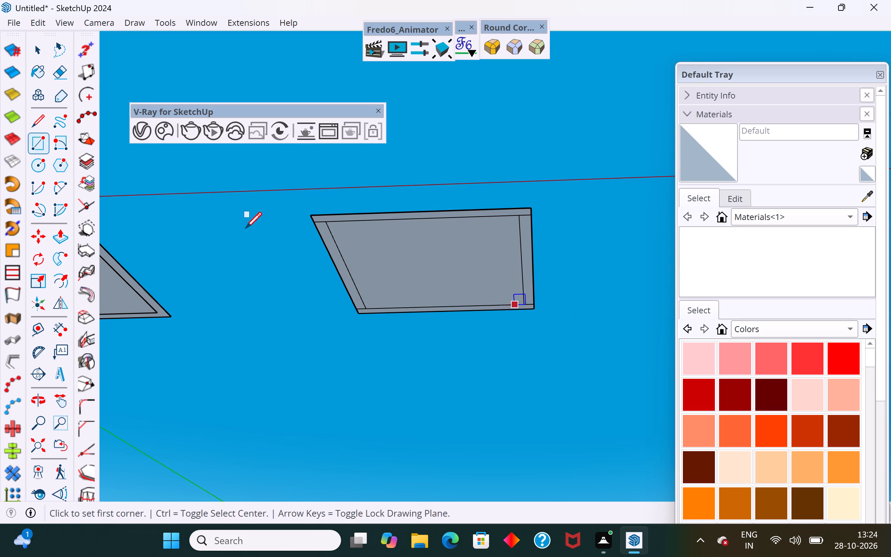
click(48, 52)
Select the slab's bottom, side and top faces together, copy them to the empty area behind the outlines, and clear the selection.
middle_drag(417, 367, 435, 553)
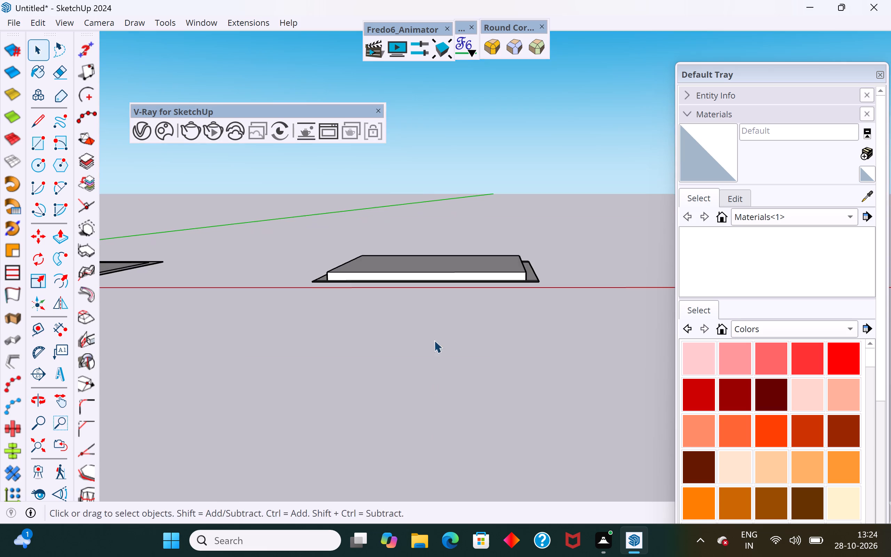
middle_drag(434, 341, 443, 203)
click(430, 290)
scroll(470, 395, down, 3)
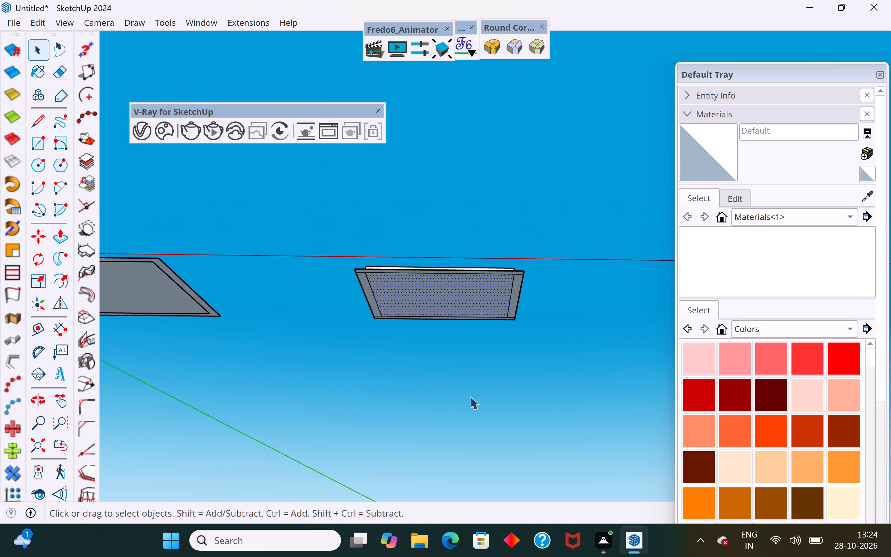
middle_drag(478, 313, 470, 436)
scroll(474, 286, up, 8)
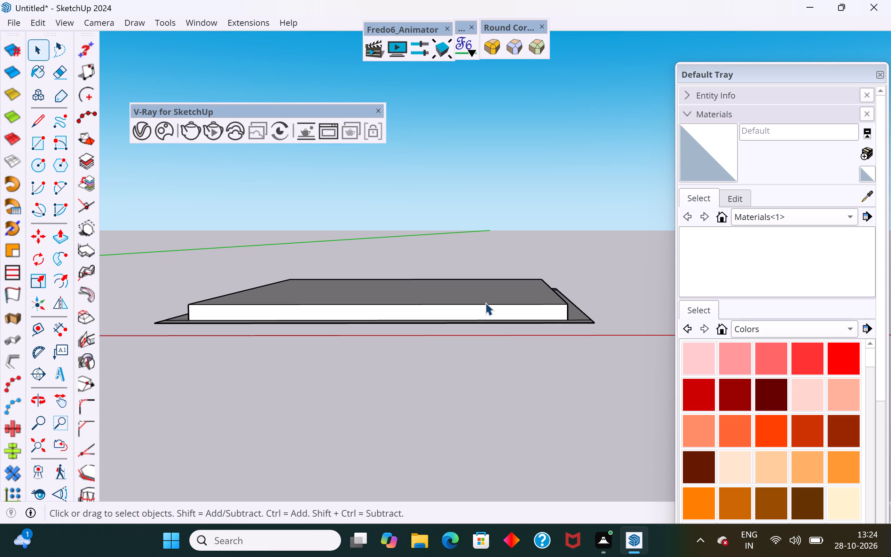
ctrl+click(490, 311)
middle_drag(552, 344, 241, 376)
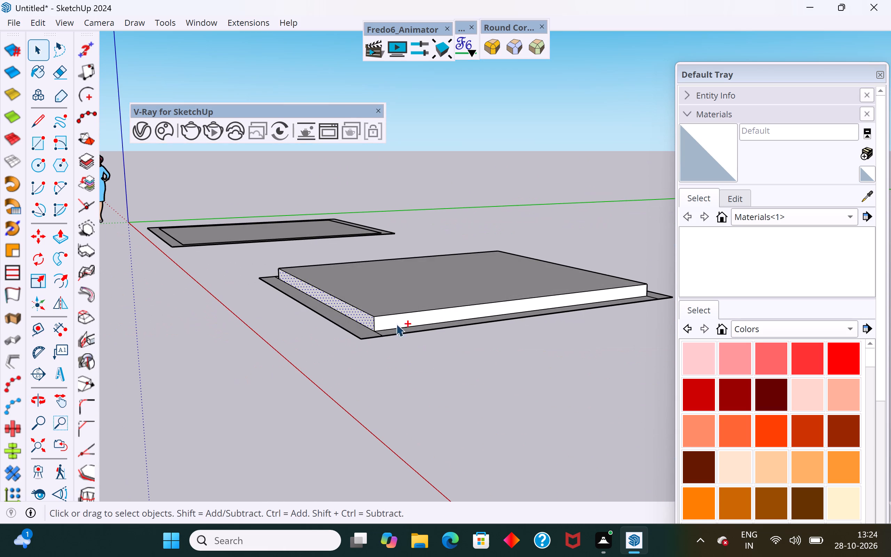
ctrl+click(408, 319)
middle_drag(533, 364, 117, 363)
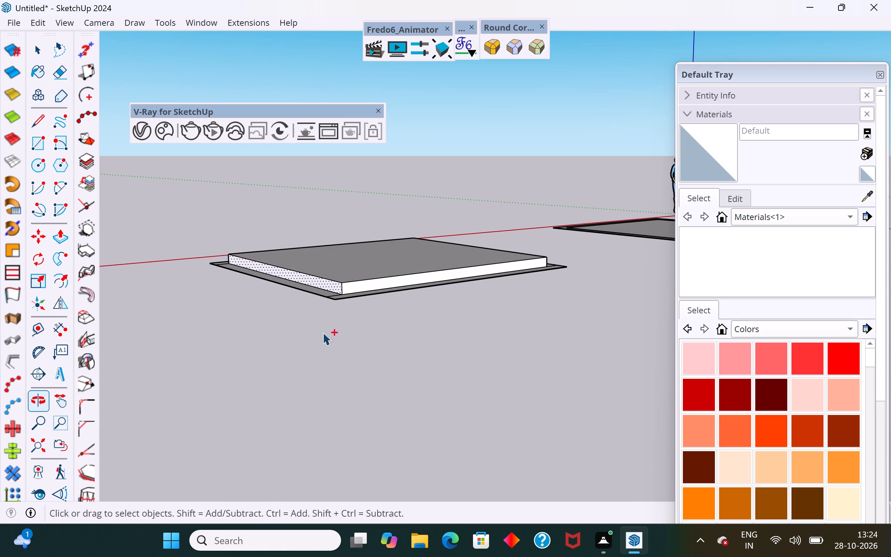
ctrl+click(380, 284)
middle_drag(545, 337, 107, 391)
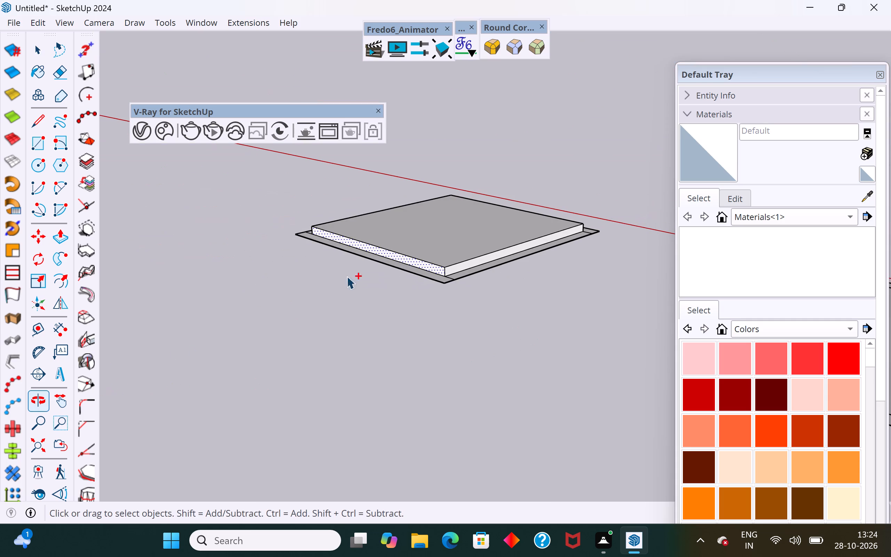
ctrl+click(432, 231)
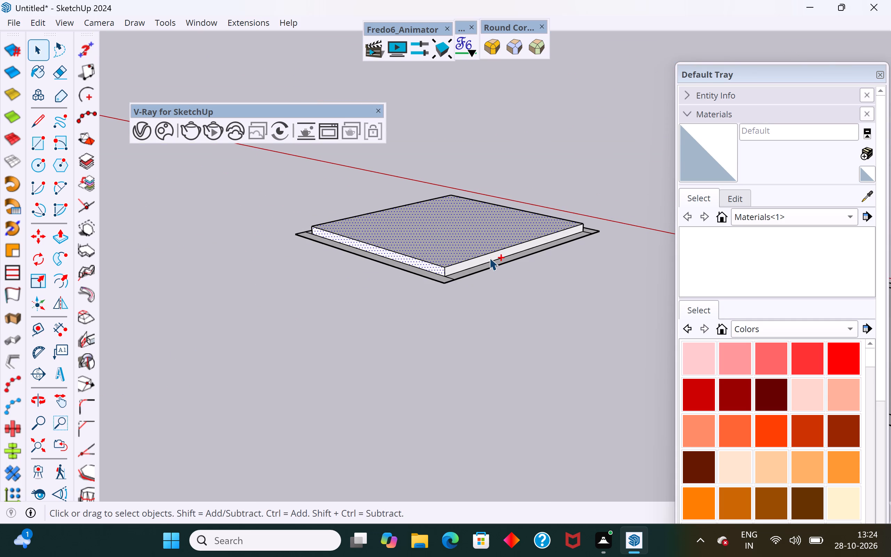
ctrl+click(489, 258)
middle_drag(598, 330, 96, 352)
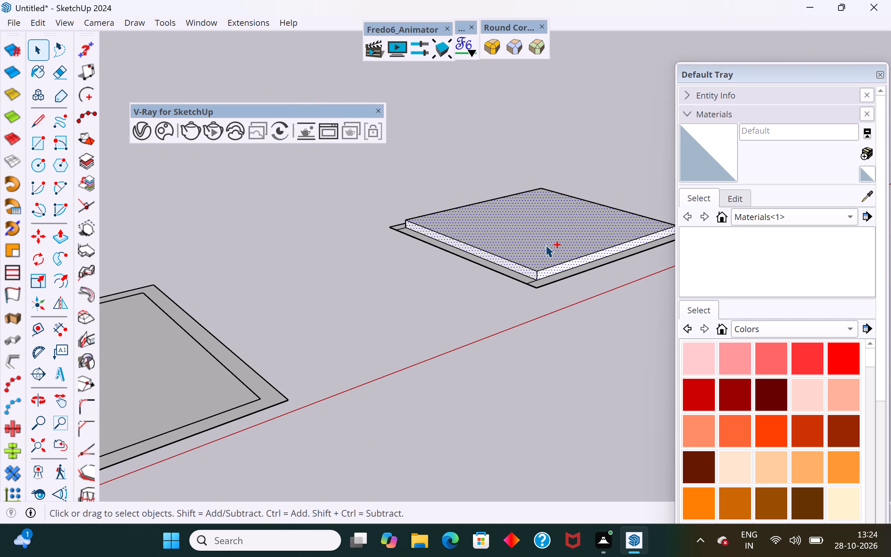
key(m)
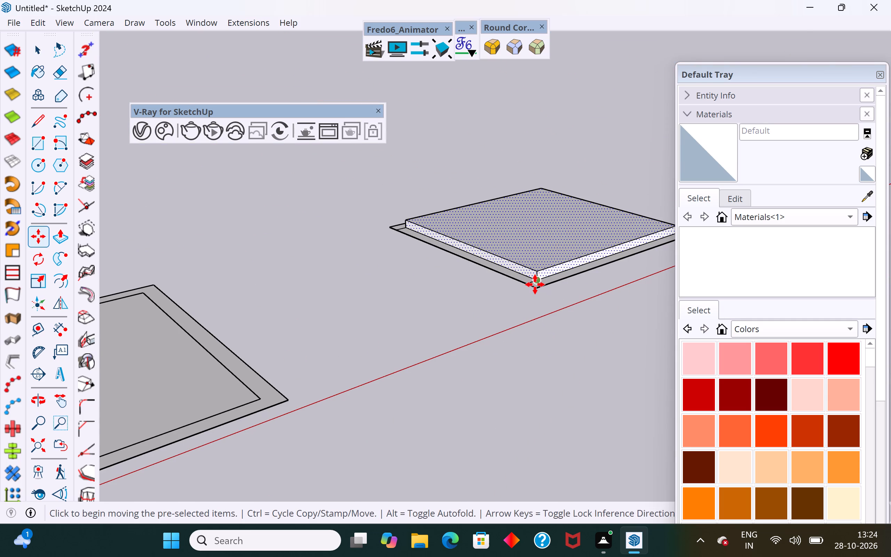
ctrl+click(535, 284)
scroll(332, 375, down, 3)
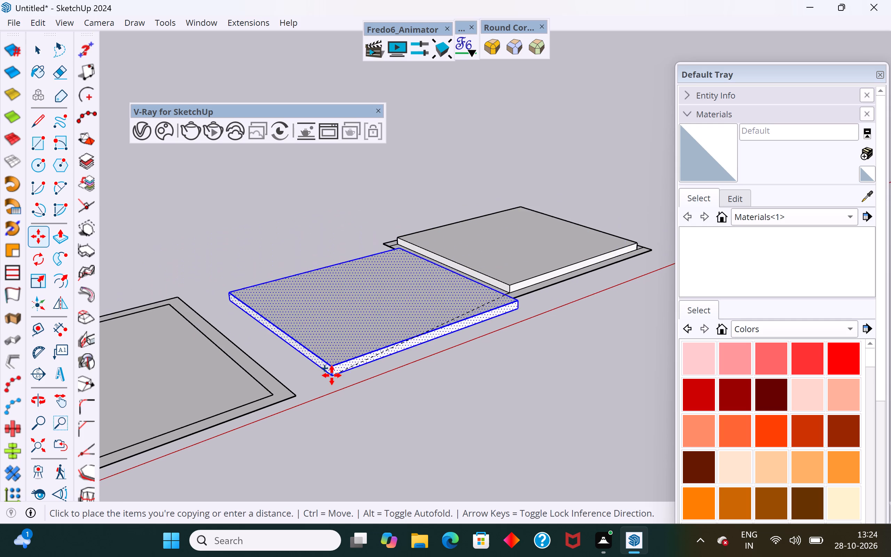
scroll(332, 375, down, 1)
click(202, 262)
click(40, 46)
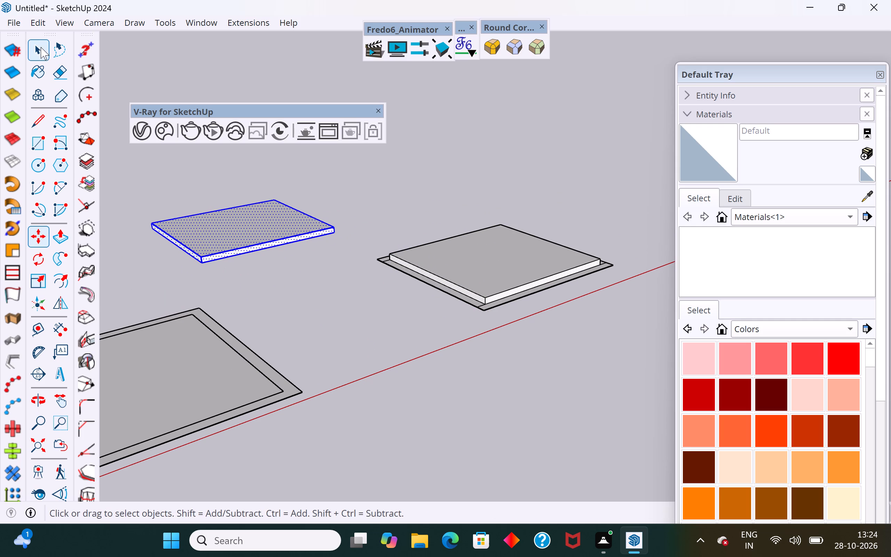
middle_drag(278, 306, 231, 303)
scroll(314, 297, up, 1)
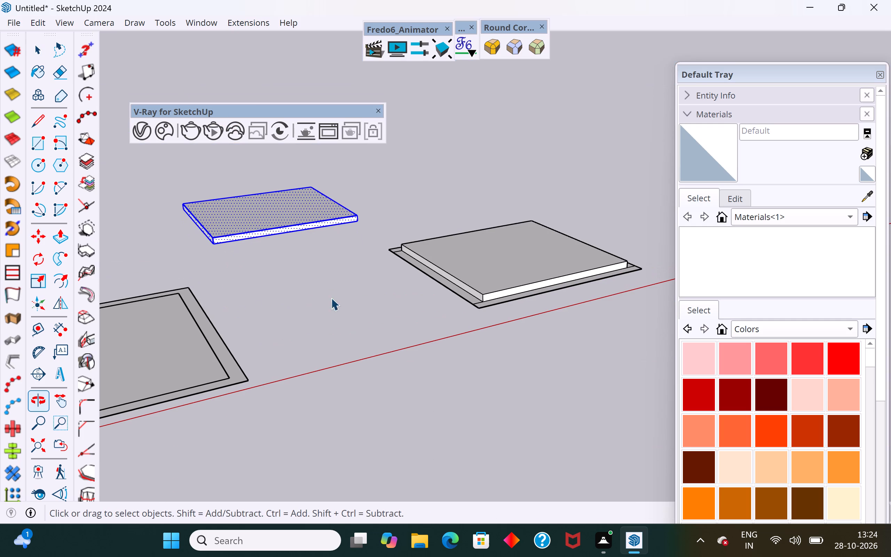
click(511, 330)
Select the raised slab's top, side and bottom faces inside the border and make them a group.
scroll(519, 265, up, 2)
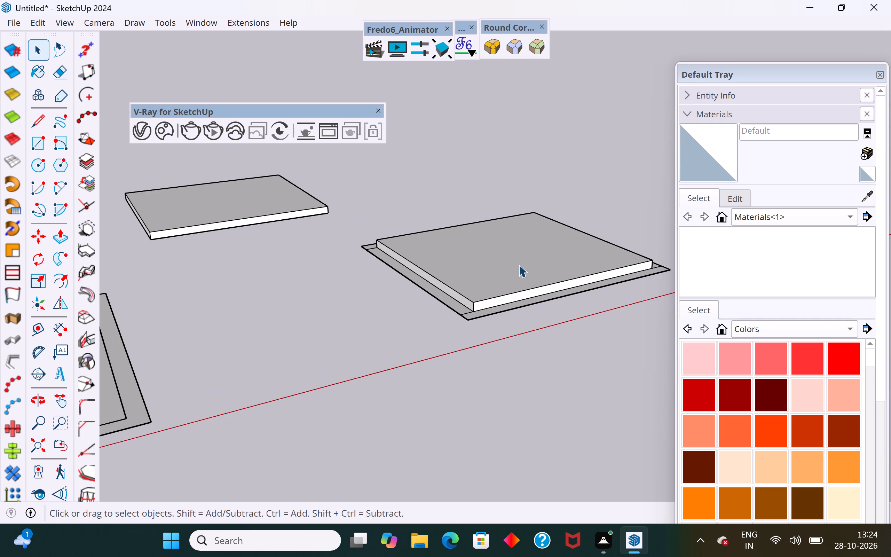
click(519, 265)
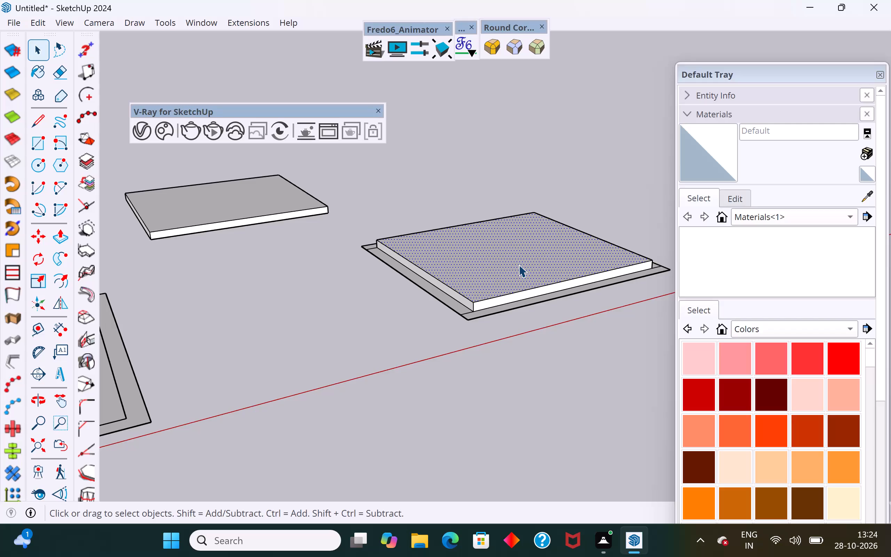
middle_drag(599, 361, 386, 403)
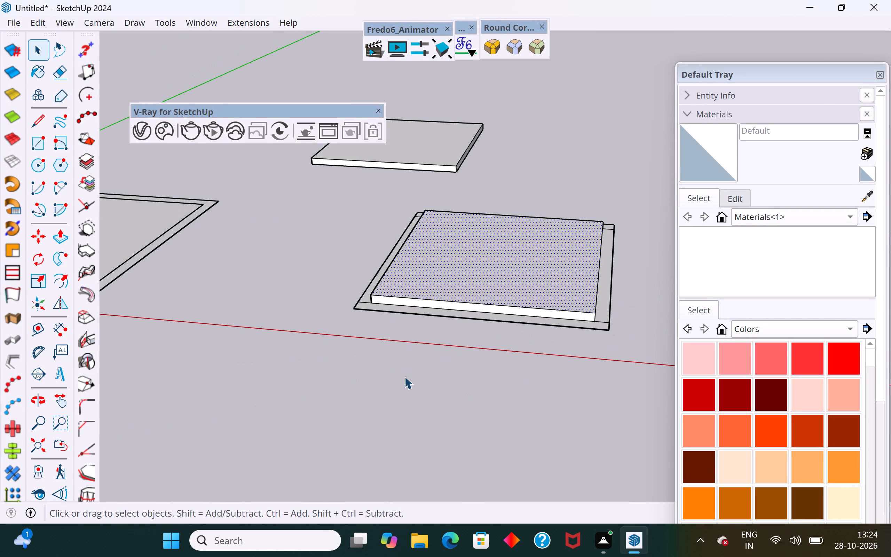
triple_click(447, 282)
click(447, 282)
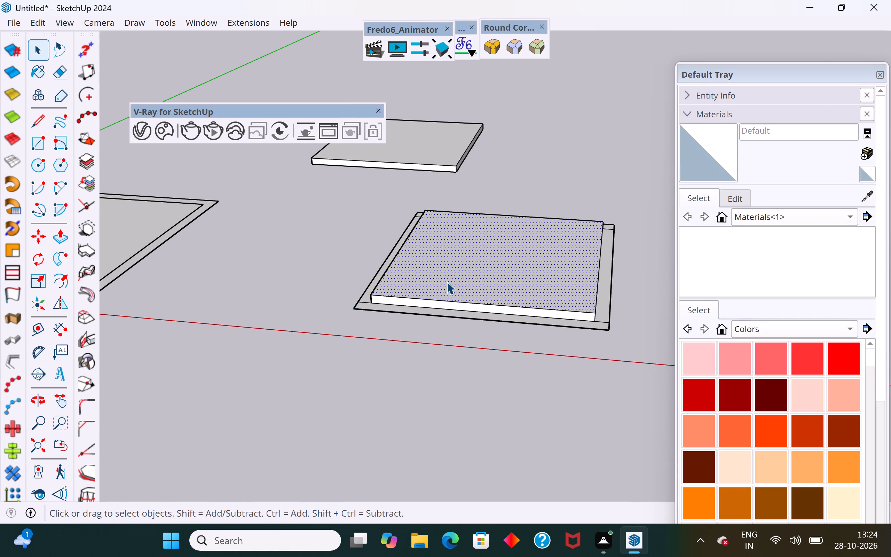
double_click(447, 282)
click(447, 282)
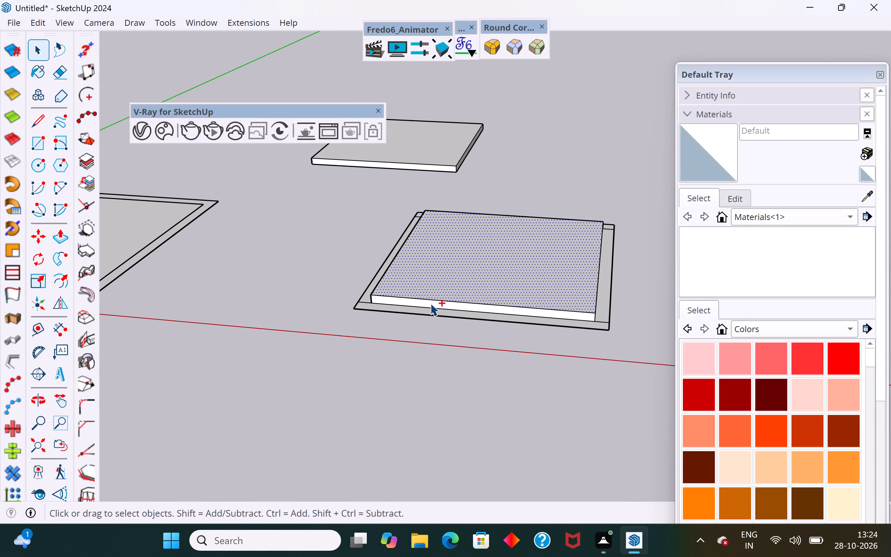
ctrl+click(430, 303)
ctrl+click(441, 284)
middle_drag(472, 320, 726, 330)
ctrl+click(486, 296)
middle_drag(354, 329, 537, 391)
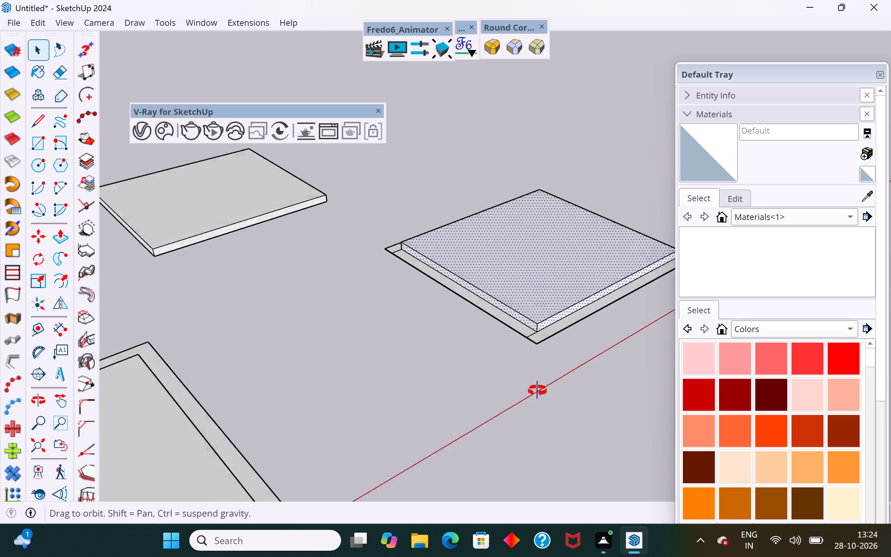
middle_drag(537, 391, 841, 469)
ctrl+middle_drag(464, 337, 578, 221)
ctrl+click(494, 290)
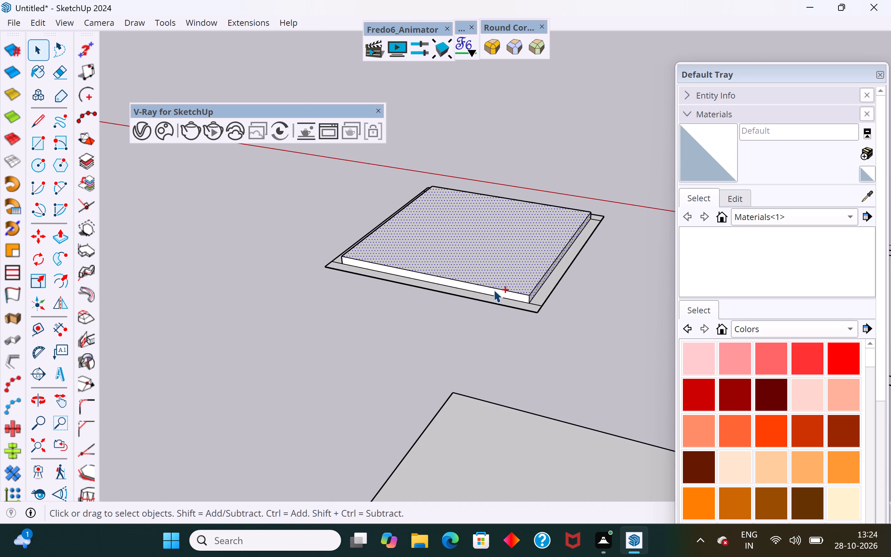
ctrl+click(477, 288)
middle_drag(354, 333, 763, 339)
ctrl+click(410, 329)
ctrl+click(410, 325)
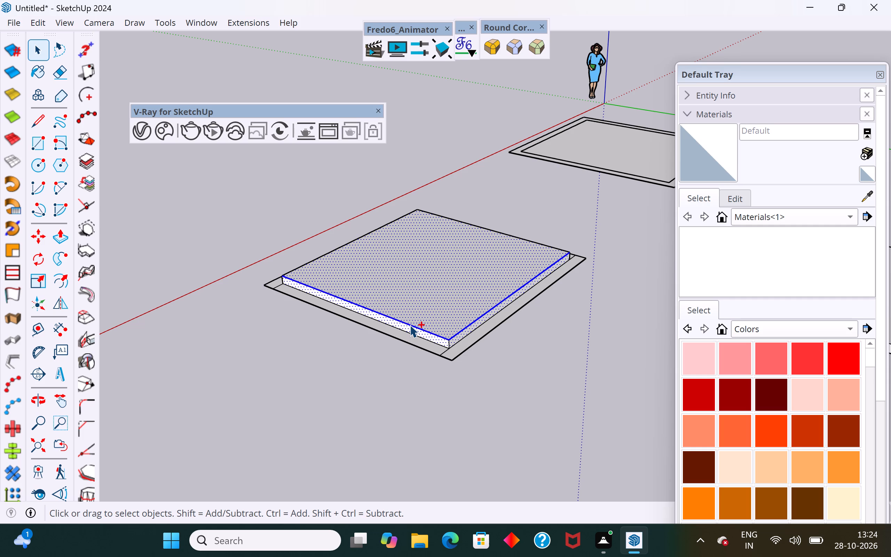
middle_drag(346, 343, 766, 370)
ctrl+click(495, 309)
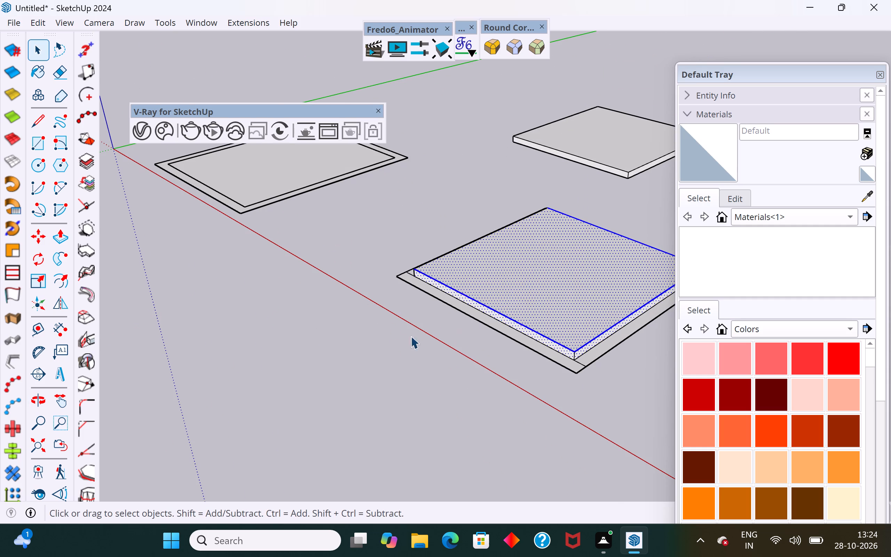
middle_drag(410, 339, 745, 373)
ctrl+click(539, 262)
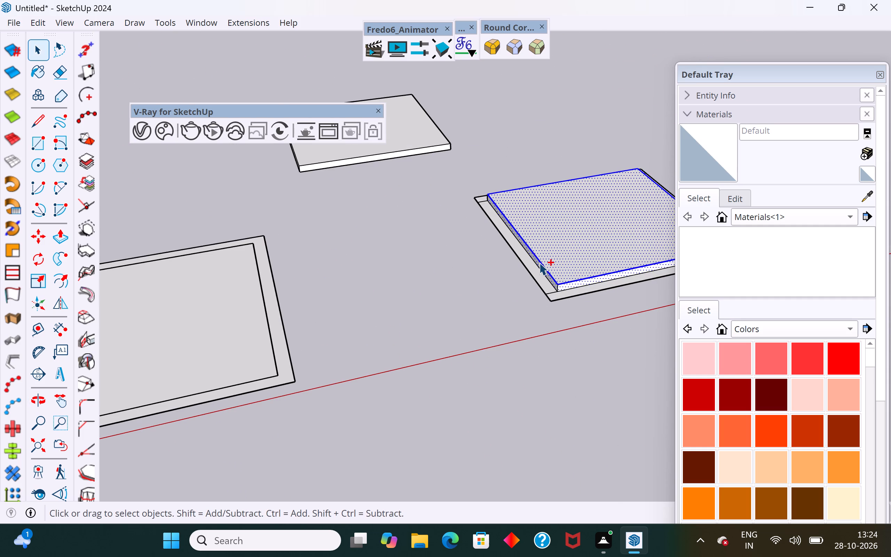
middle_drag(517, 330, 438, 114)
ctrl+click(550, 205)
right_click(550, 205)
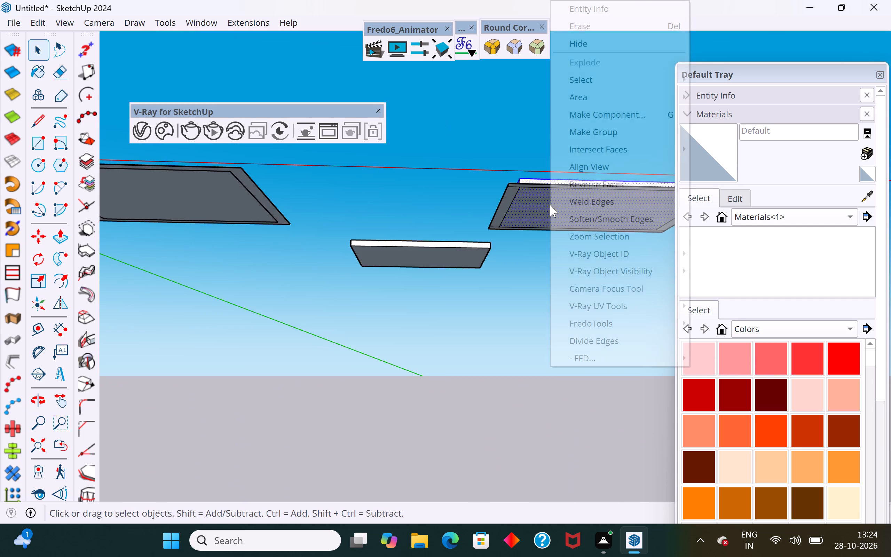
click(591, 134)
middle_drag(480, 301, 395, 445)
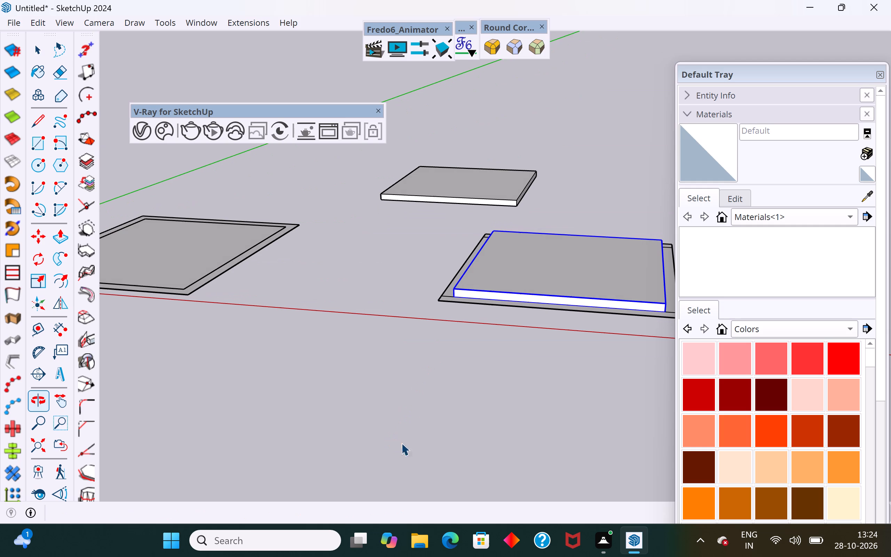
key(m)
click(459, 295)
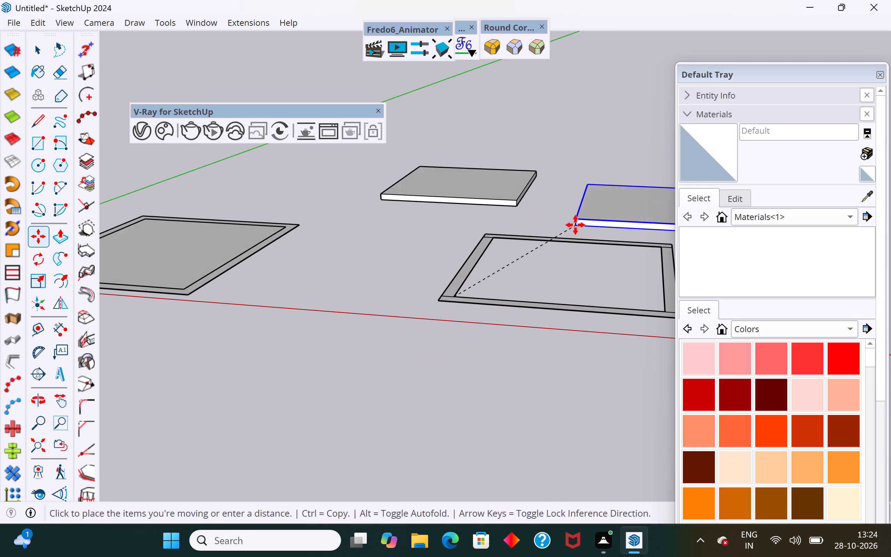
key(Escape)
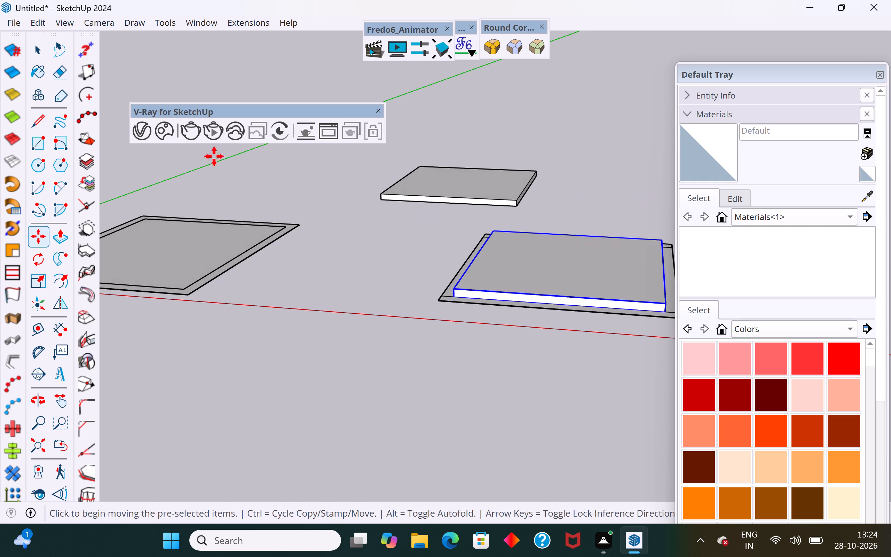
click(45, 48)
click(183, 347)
Push/Pull the border strip beside the slab nearest the red axis up 10' to form a wall, and clear the selection.
scroll(344, 252, down, 9)
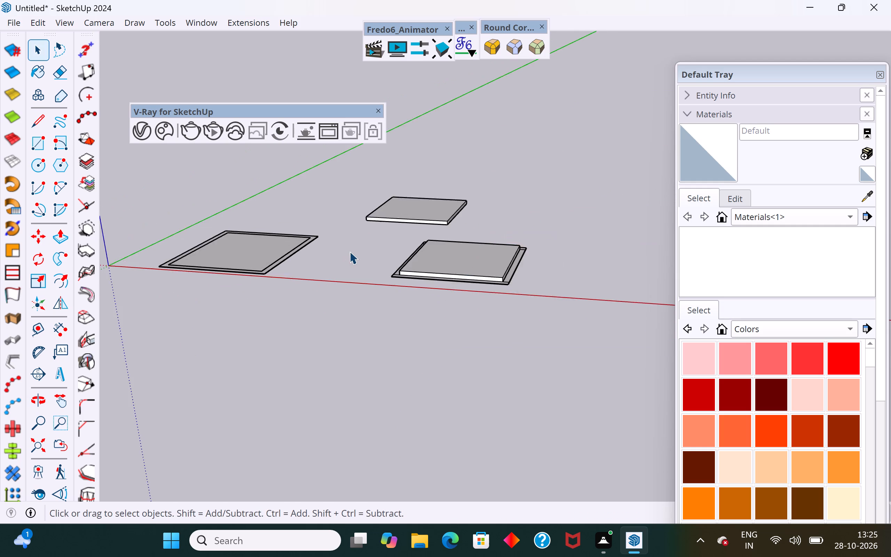
scroll(349, 251, down, 2)
middle_drag(381, 324, 678, 425)
scroll(367, 292, down, 6)
middle_drag(405, 389, 639, 442)
scroll(529, 356, up, 7)
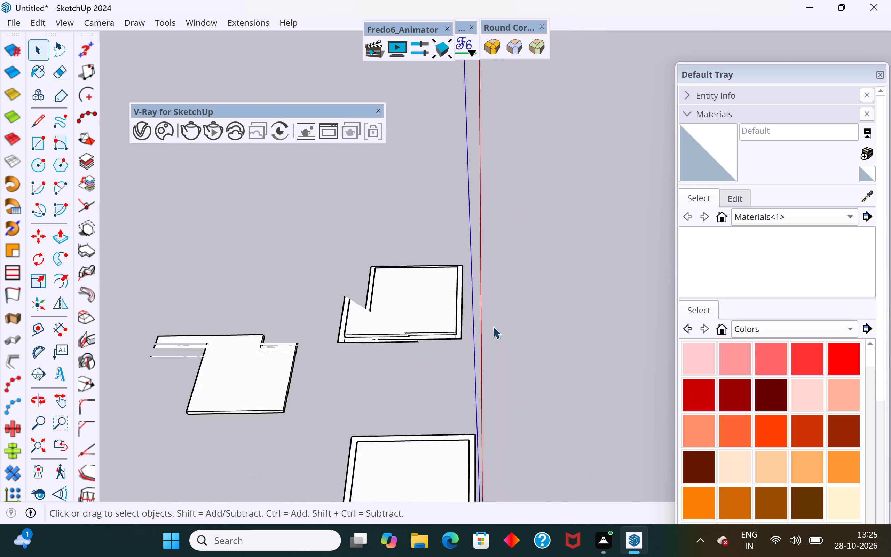
scroll(493, 326, up, 9)
middle_drag(487, 307, 516, 230)
scroll(494, 302, up, 1)
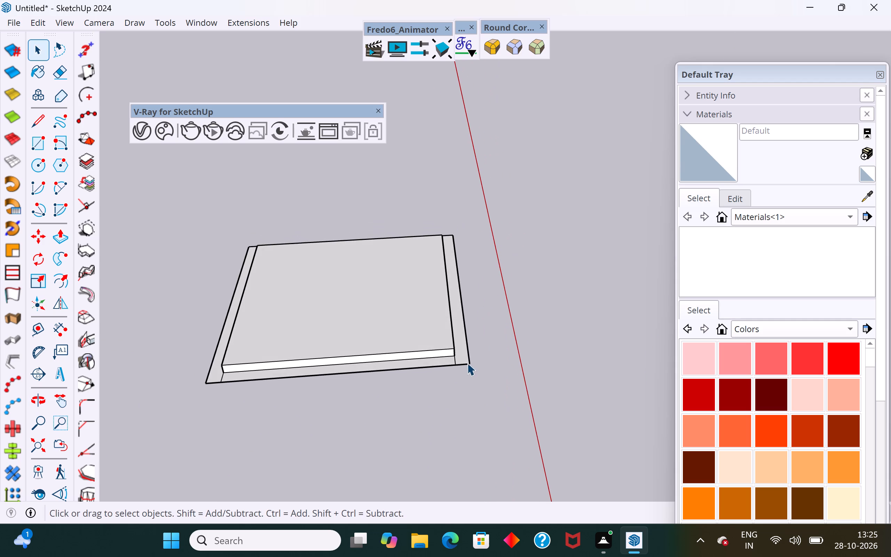
click(460, 346)
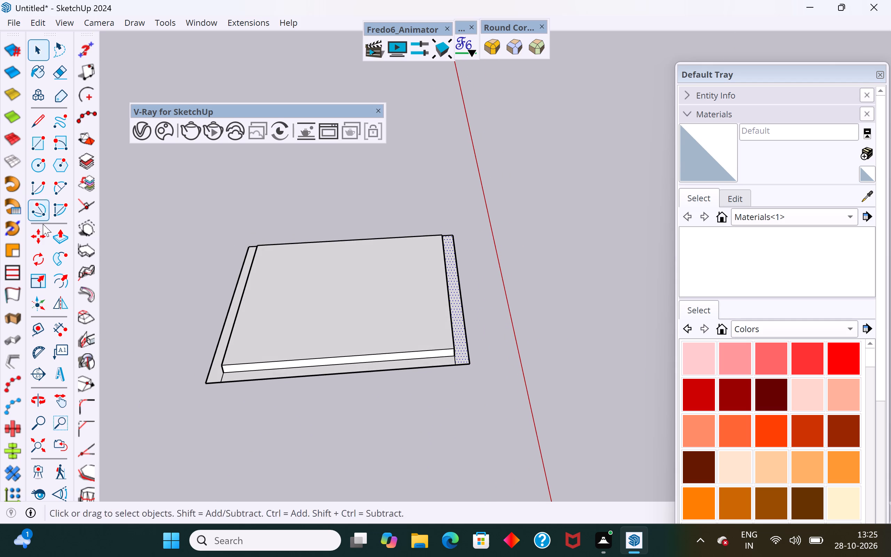
click(62, 244)
scroll(582, 419, up, 1)
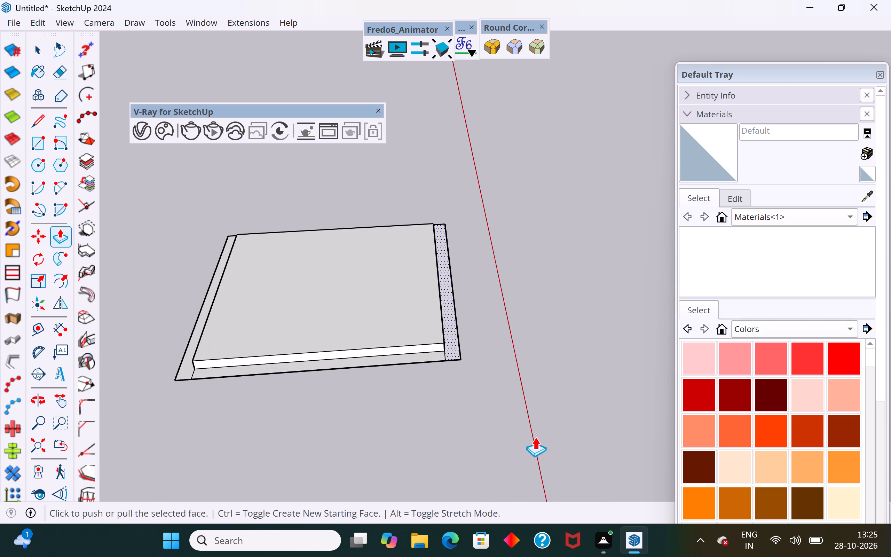
scroll(530, 449, down, 5)
middle_drag(532, 454, 475, 324)
scroll(471, 324, up, 3)
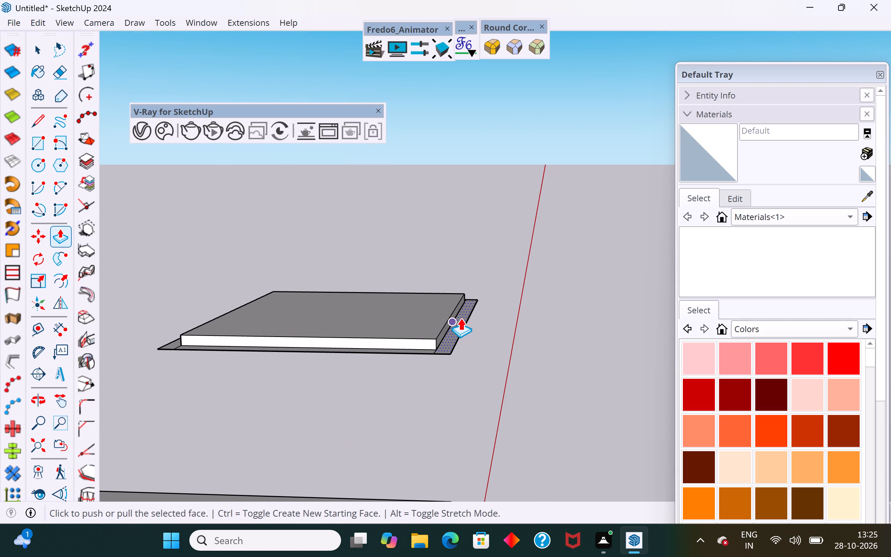
scroll(460, 318, up, 7)
click(455, 337)
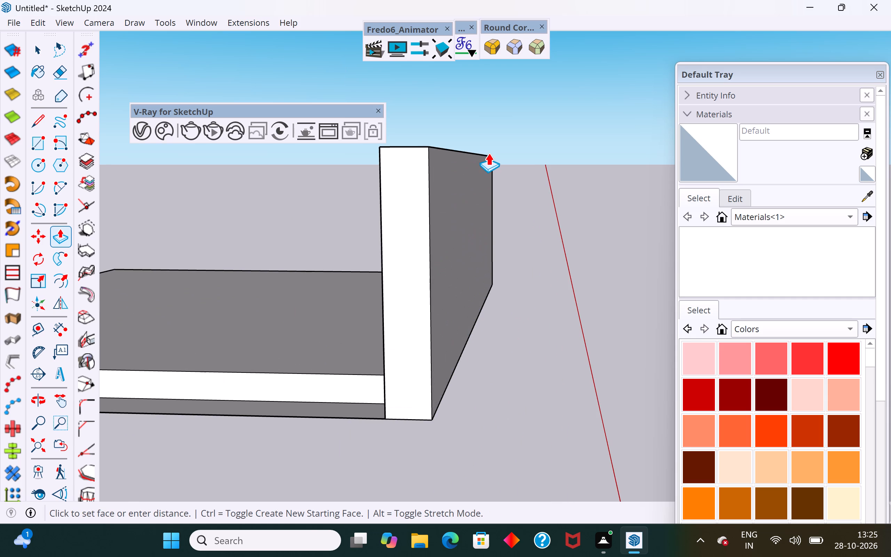
text(10')
key(Return)
scroll(450, 292, down, 2)
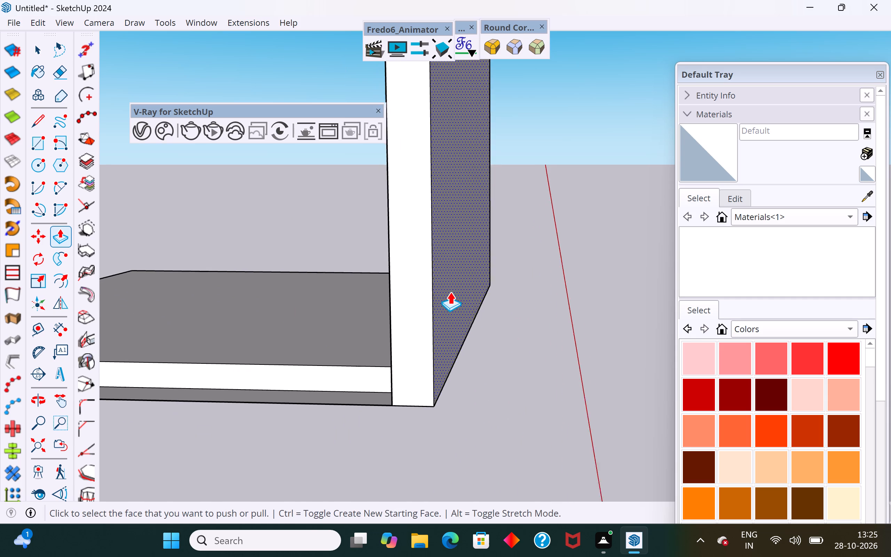
scroll(450, 292, down, 11)
click(40, 52)
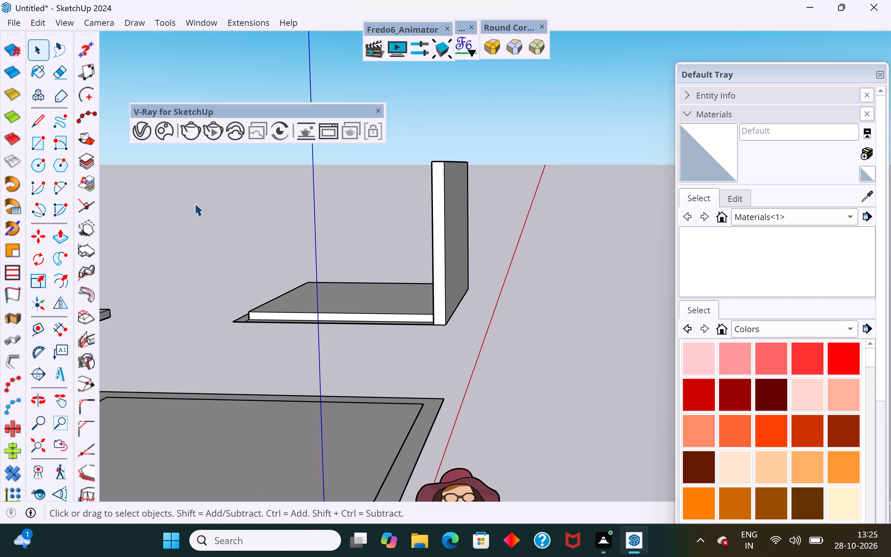
click(195, 203)
Select the new wall's geometry to examine it from inside and from below, and clear the selection.
scroll(428, 433, down, 4)
middle_drag(428, 389, 735, 399)
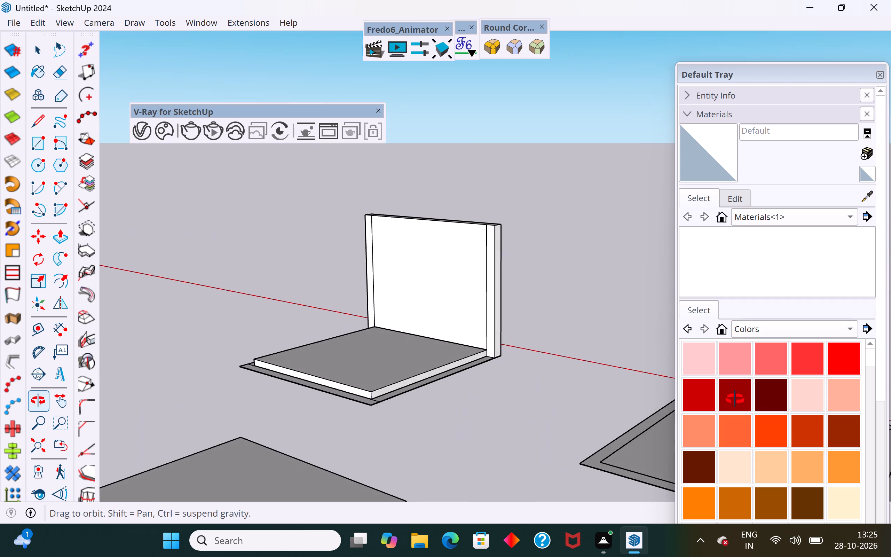
middle_drag(735, 399, 743, 415)
middle_drag(564, 305, 525, 376)
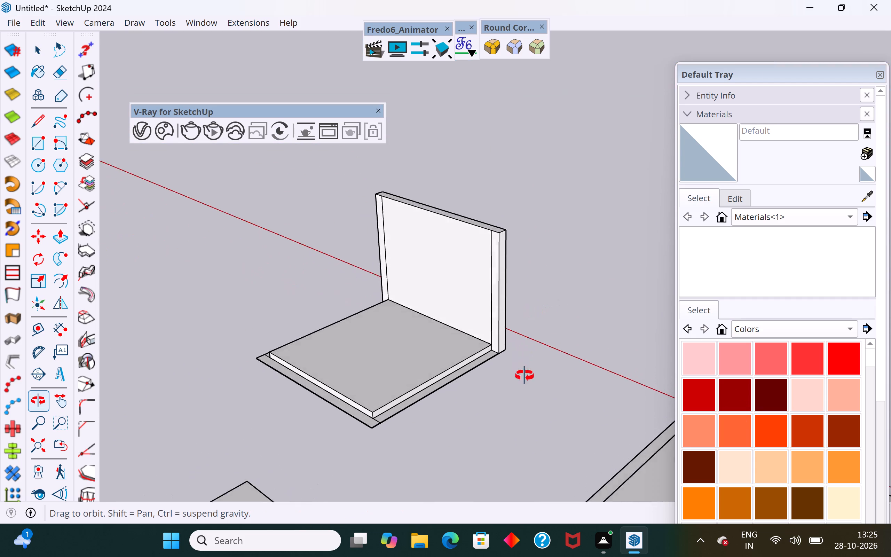
middle_drag(525, 376, 388, 361)
triple_click(492, 262)
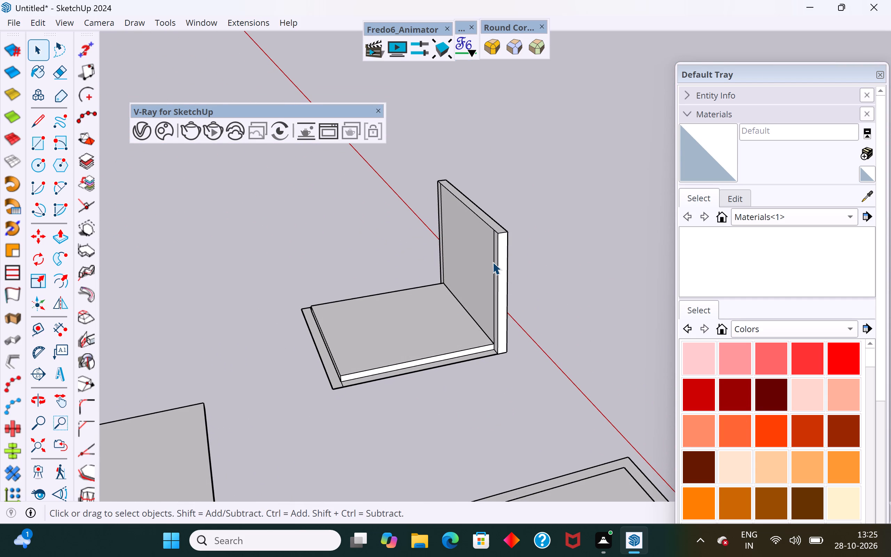
click(492, 262)
middle_drag(598, 338, 513, 289)
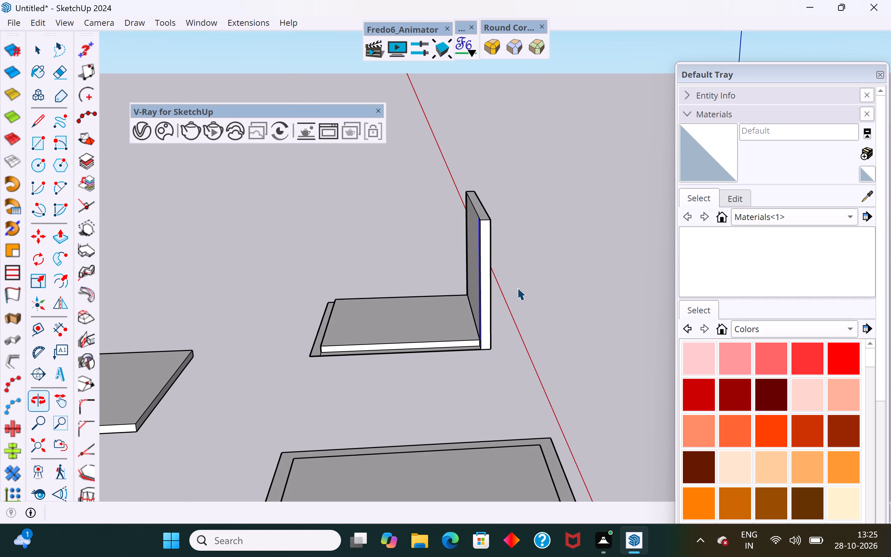
drag(532, 167, 458, 293)
middle_drag(476, 311, 469, 126)
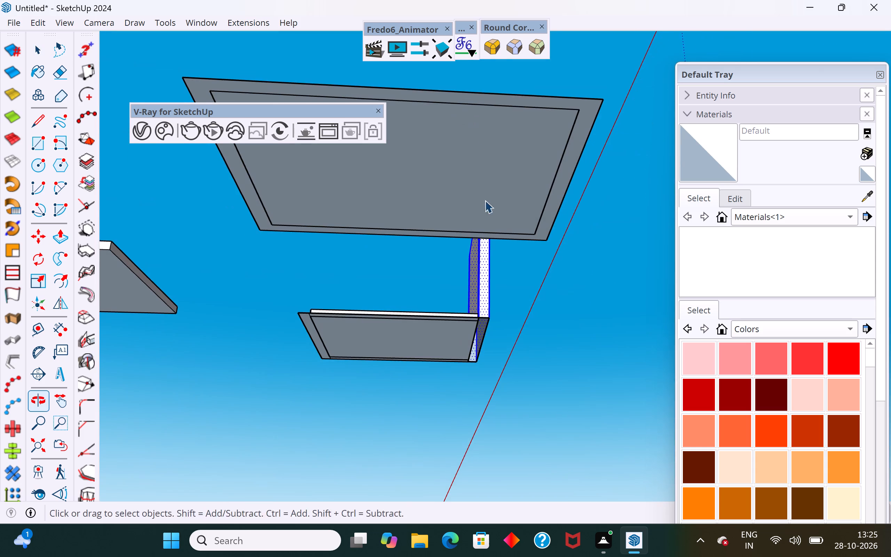
middle_drag(506, 335, 488, 233)
click(531, 302)
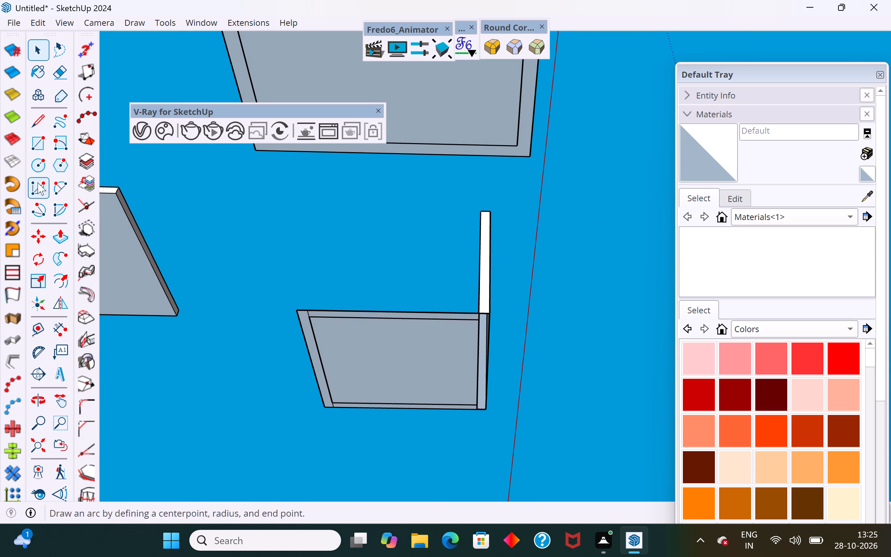
Close the wall's underside with a rectangle drawn between two opposite corners of its base strip.
click(42, 145)
click(488, 409)
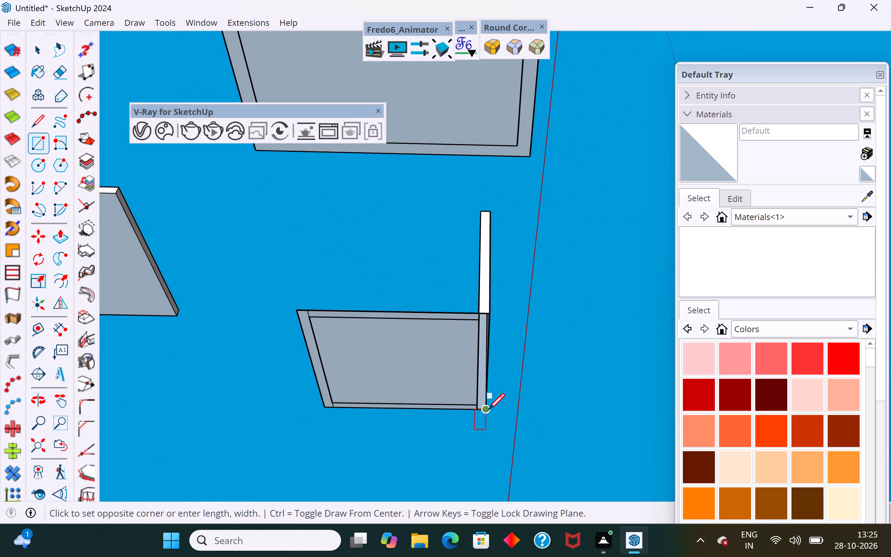
click(479, 314)
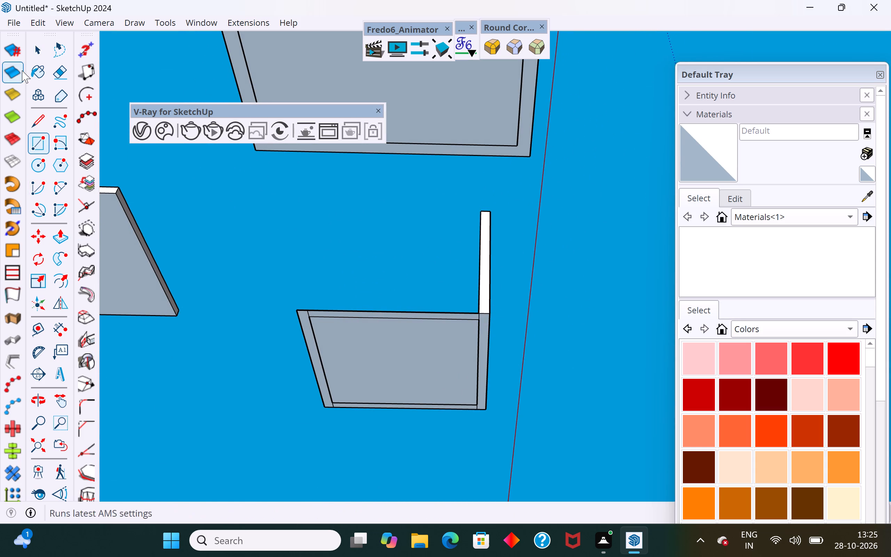
click(43, 48)
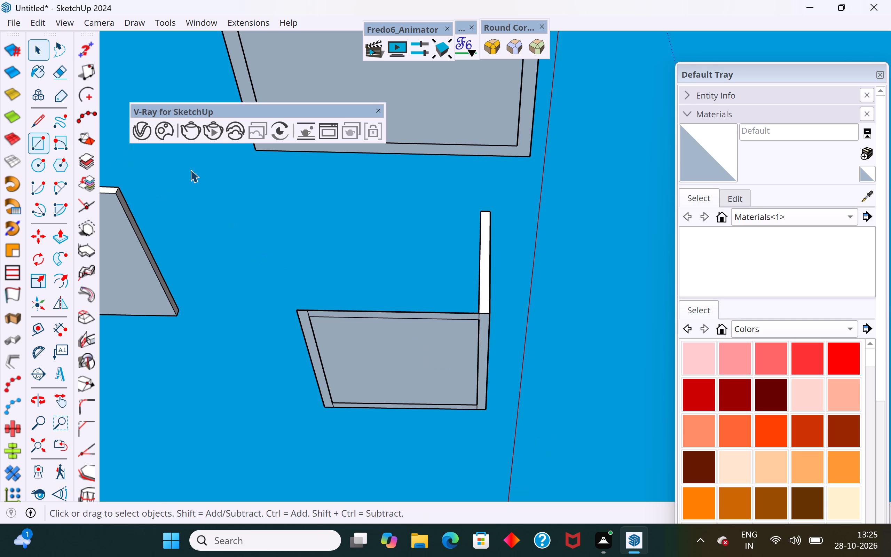
click(220, 177)
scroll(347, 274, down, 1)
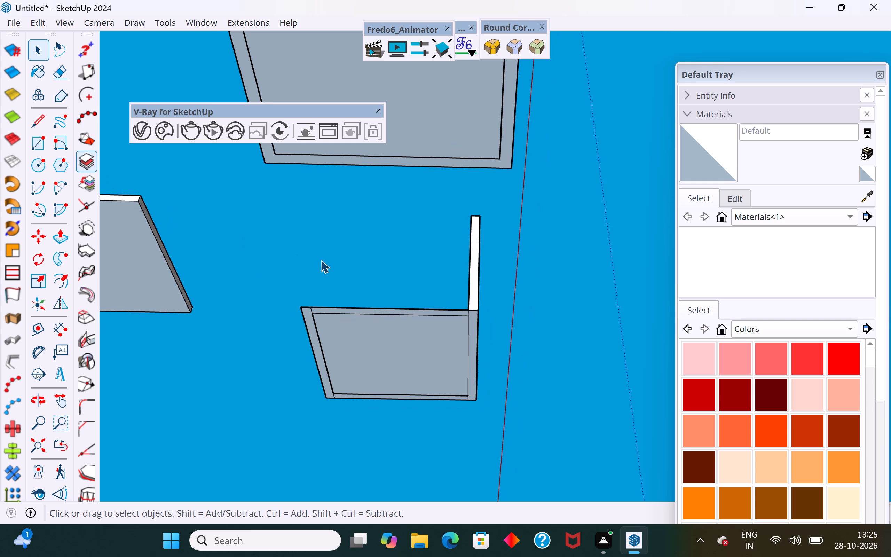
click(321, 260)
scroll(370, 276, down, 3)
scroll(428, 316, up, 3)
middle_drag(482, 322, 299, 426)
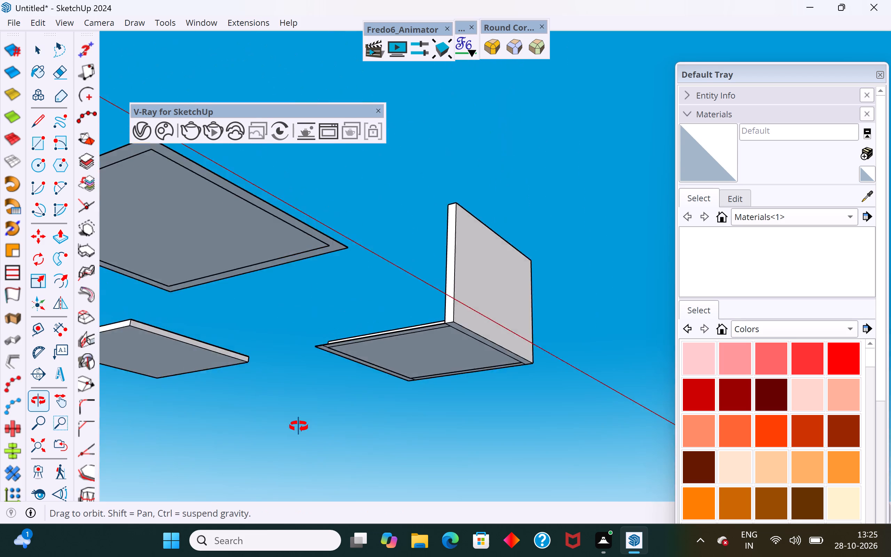
Reverse the underside face of the wall so its front side faces outward.
middle_drag(299, 426, 282, 443)
scroll(474, 272, up, 3)
middle_drag(483, 340, 523, 211)
middle_drag(457, 294, 586, 213)
scroll(486, 294, up, 3)
click(495, 262)
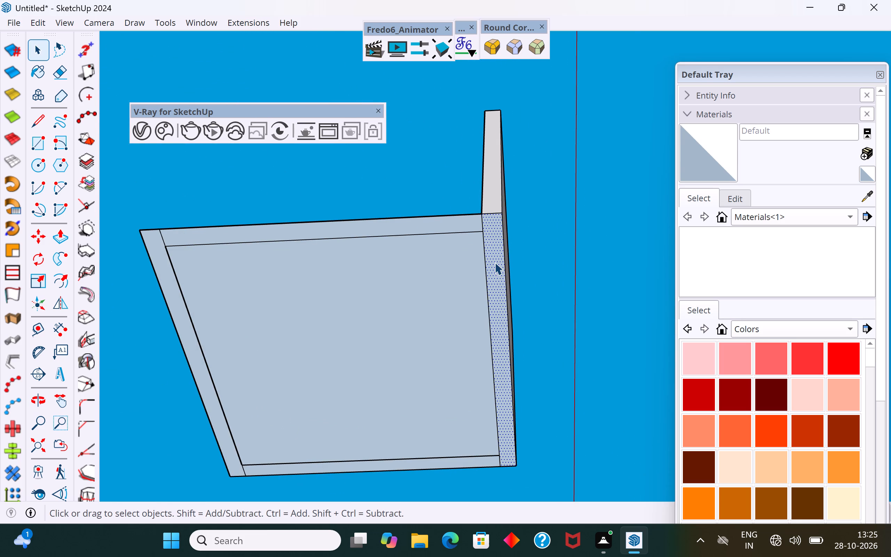
right_click(495, 262)
click(543, 148)
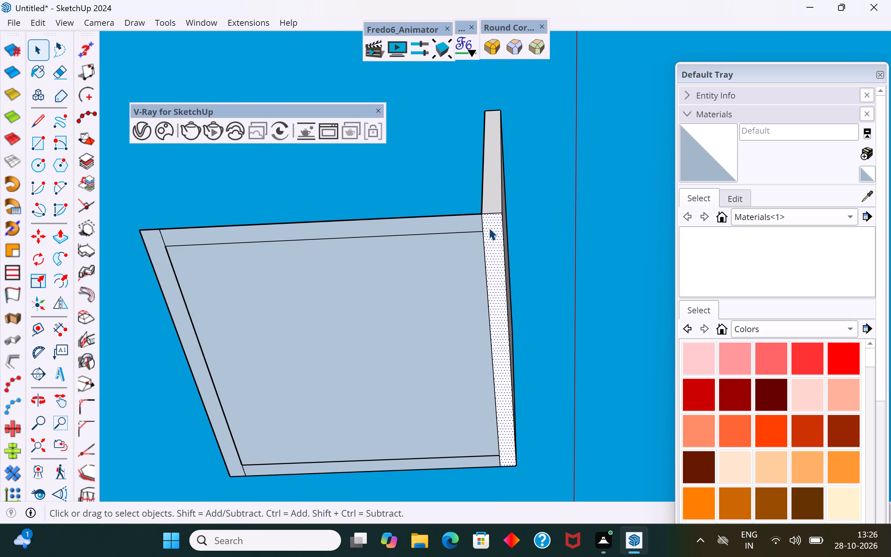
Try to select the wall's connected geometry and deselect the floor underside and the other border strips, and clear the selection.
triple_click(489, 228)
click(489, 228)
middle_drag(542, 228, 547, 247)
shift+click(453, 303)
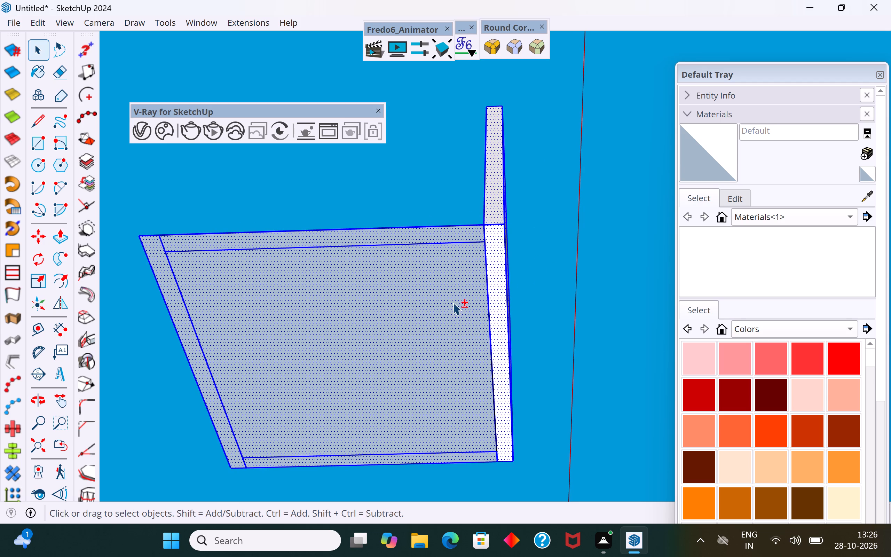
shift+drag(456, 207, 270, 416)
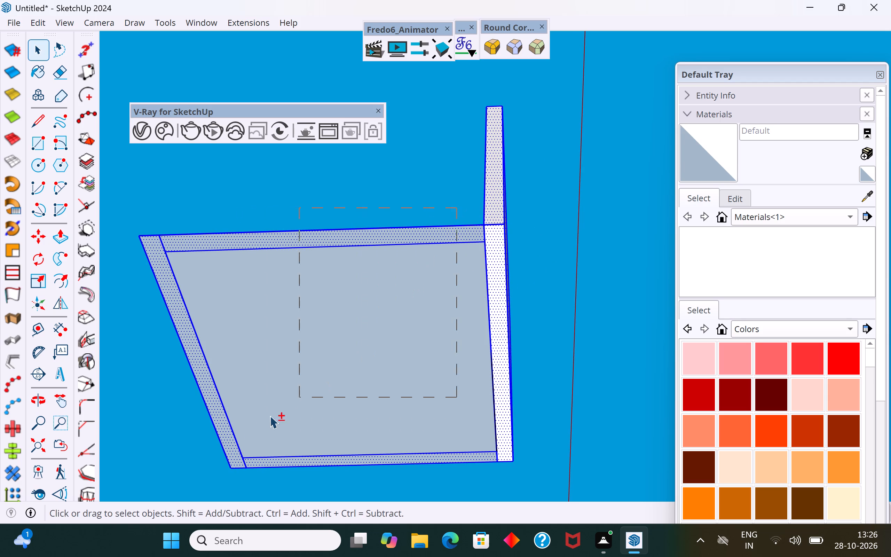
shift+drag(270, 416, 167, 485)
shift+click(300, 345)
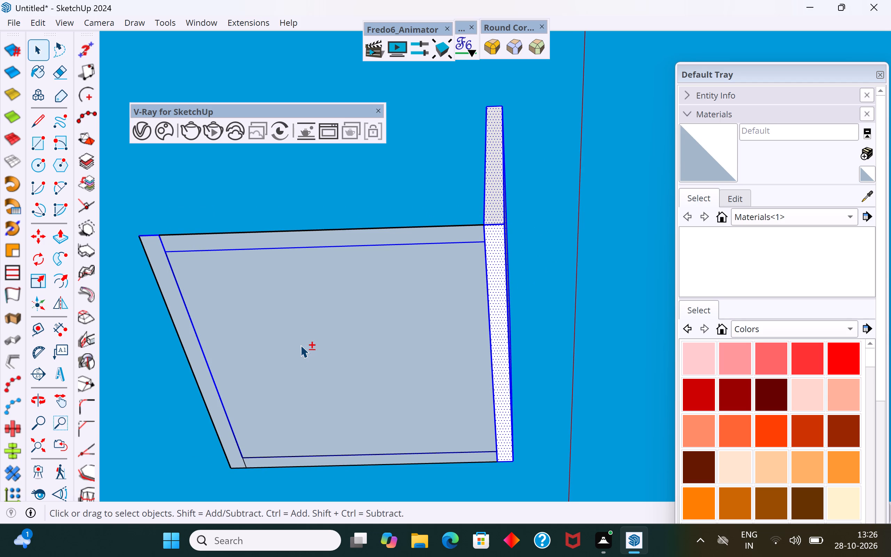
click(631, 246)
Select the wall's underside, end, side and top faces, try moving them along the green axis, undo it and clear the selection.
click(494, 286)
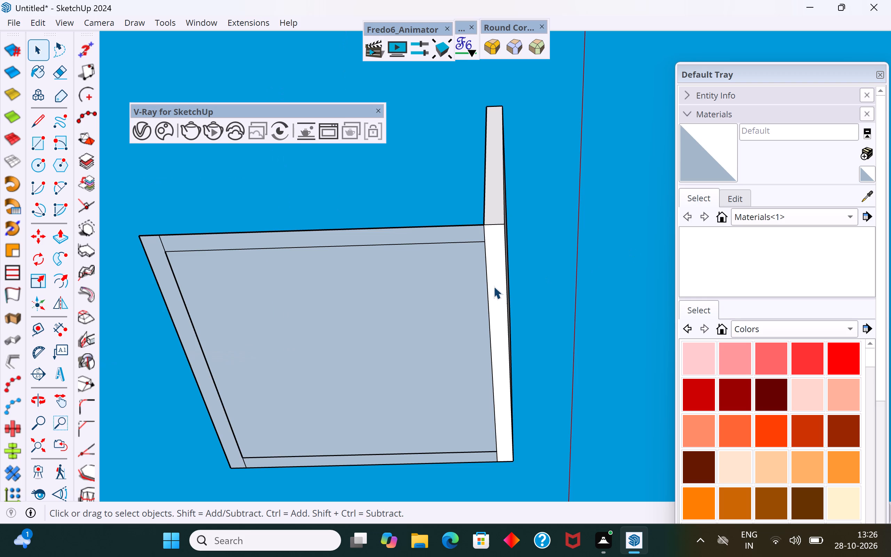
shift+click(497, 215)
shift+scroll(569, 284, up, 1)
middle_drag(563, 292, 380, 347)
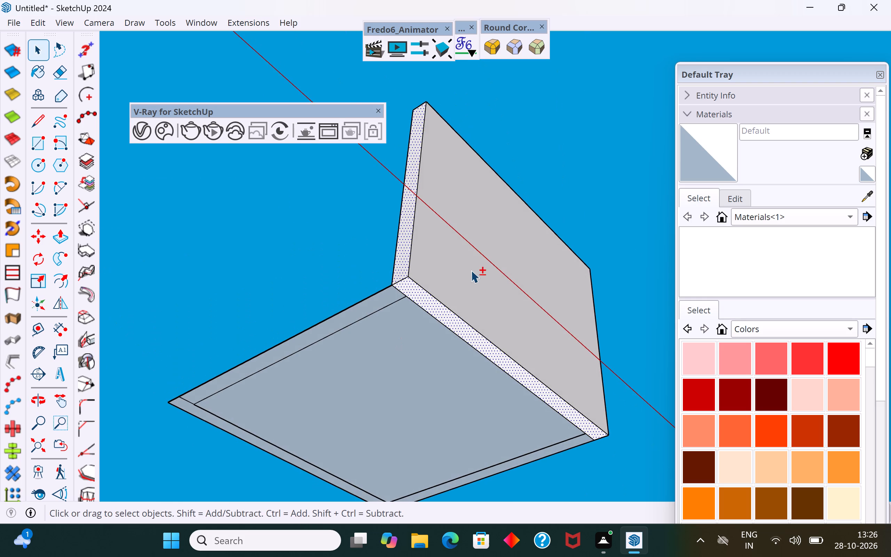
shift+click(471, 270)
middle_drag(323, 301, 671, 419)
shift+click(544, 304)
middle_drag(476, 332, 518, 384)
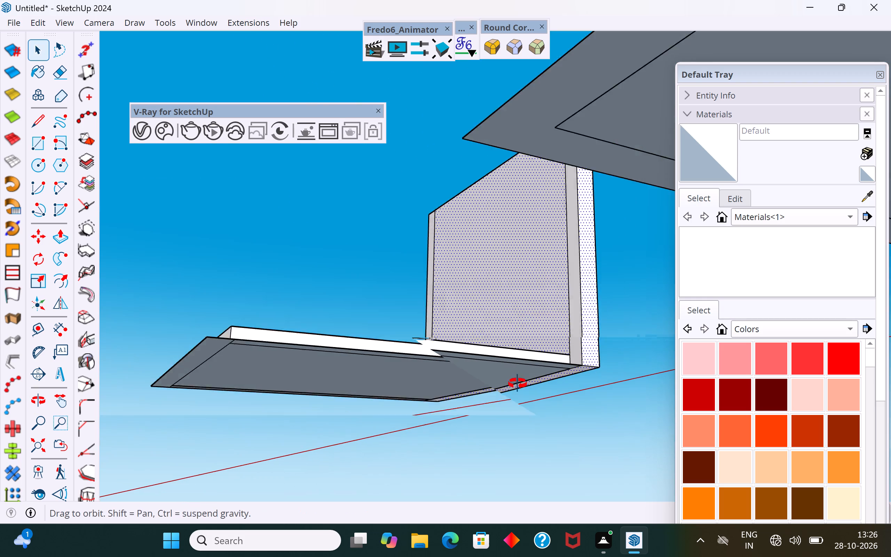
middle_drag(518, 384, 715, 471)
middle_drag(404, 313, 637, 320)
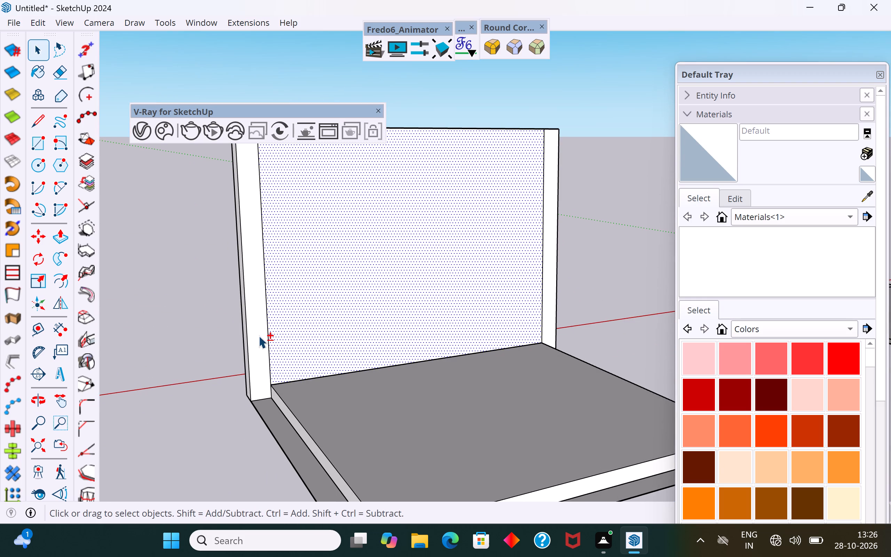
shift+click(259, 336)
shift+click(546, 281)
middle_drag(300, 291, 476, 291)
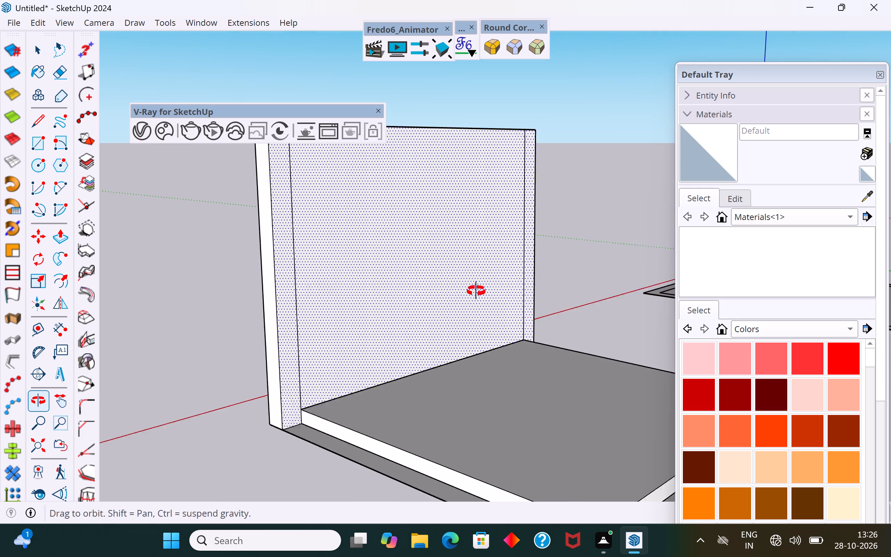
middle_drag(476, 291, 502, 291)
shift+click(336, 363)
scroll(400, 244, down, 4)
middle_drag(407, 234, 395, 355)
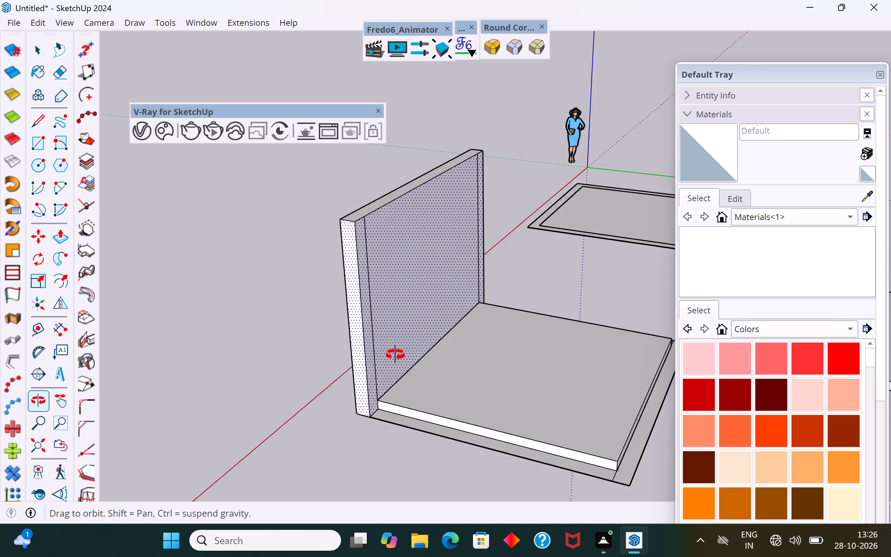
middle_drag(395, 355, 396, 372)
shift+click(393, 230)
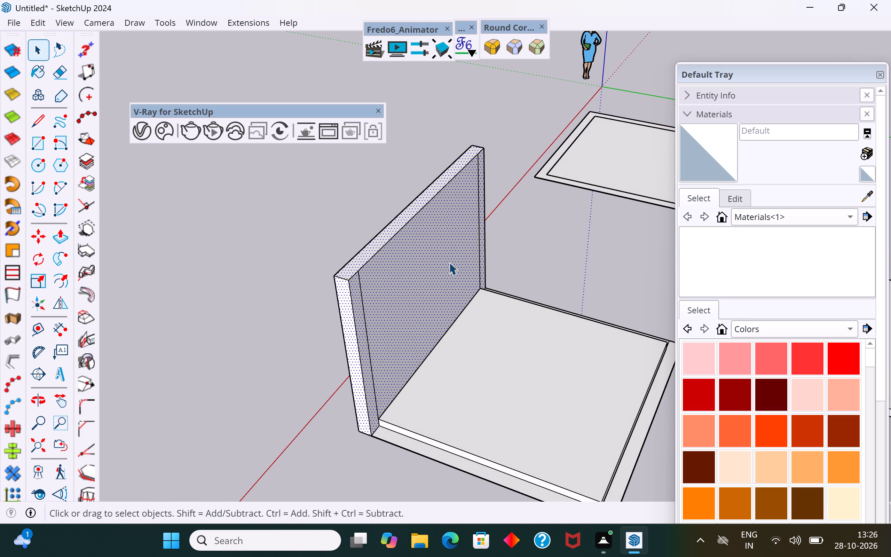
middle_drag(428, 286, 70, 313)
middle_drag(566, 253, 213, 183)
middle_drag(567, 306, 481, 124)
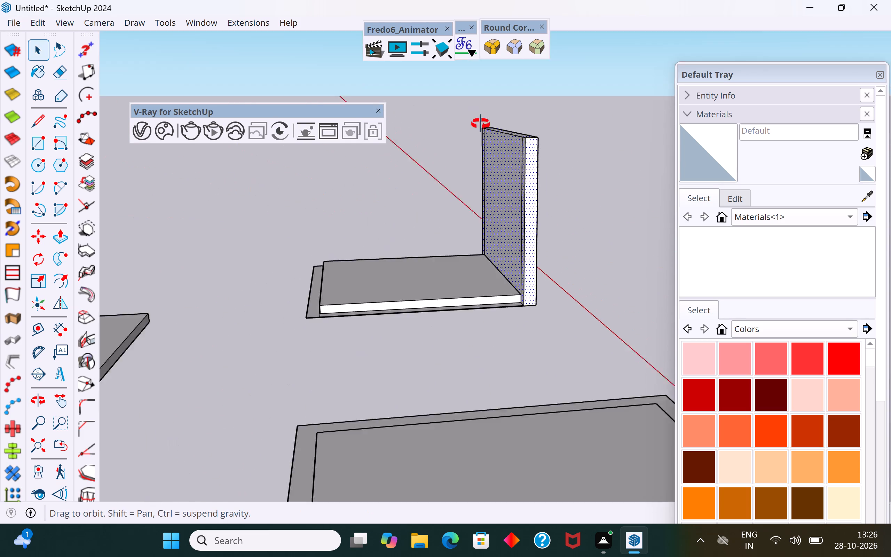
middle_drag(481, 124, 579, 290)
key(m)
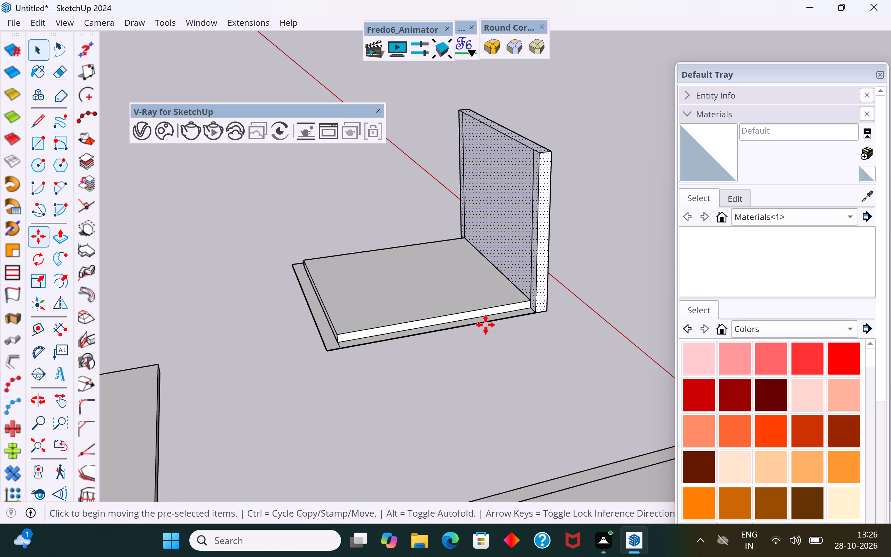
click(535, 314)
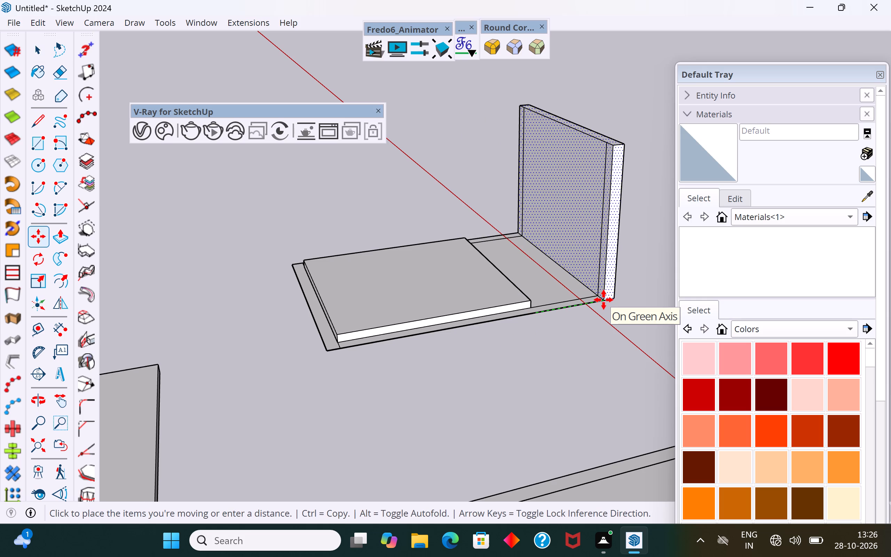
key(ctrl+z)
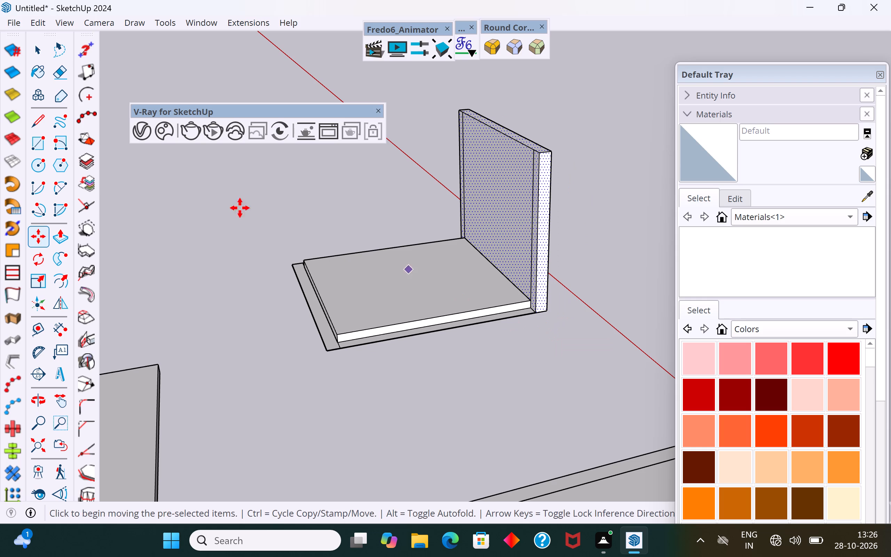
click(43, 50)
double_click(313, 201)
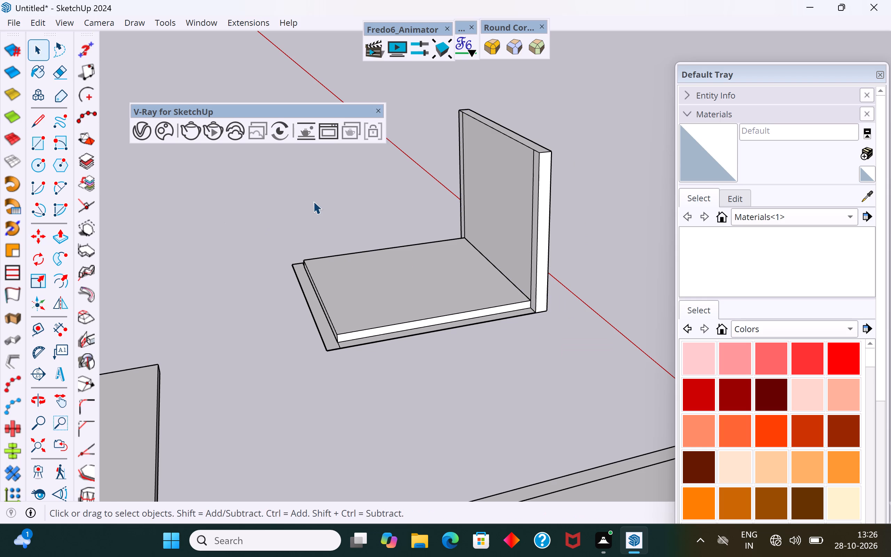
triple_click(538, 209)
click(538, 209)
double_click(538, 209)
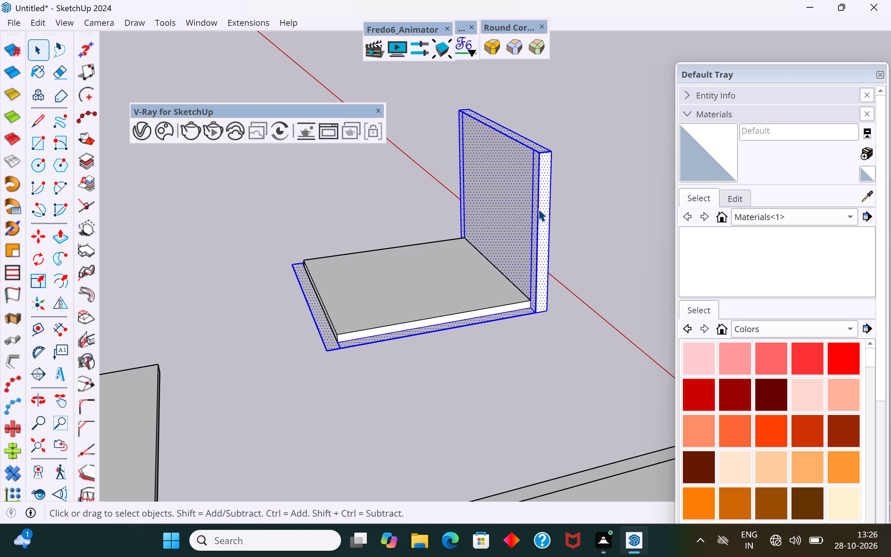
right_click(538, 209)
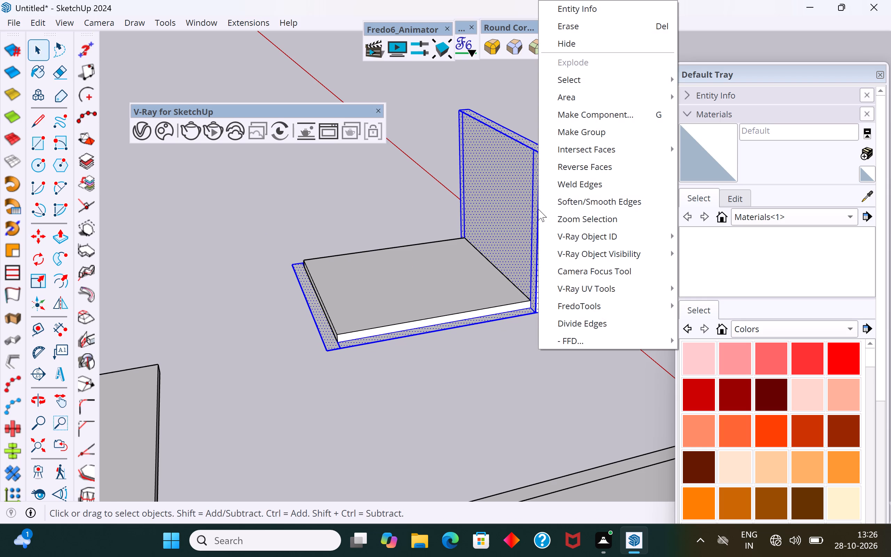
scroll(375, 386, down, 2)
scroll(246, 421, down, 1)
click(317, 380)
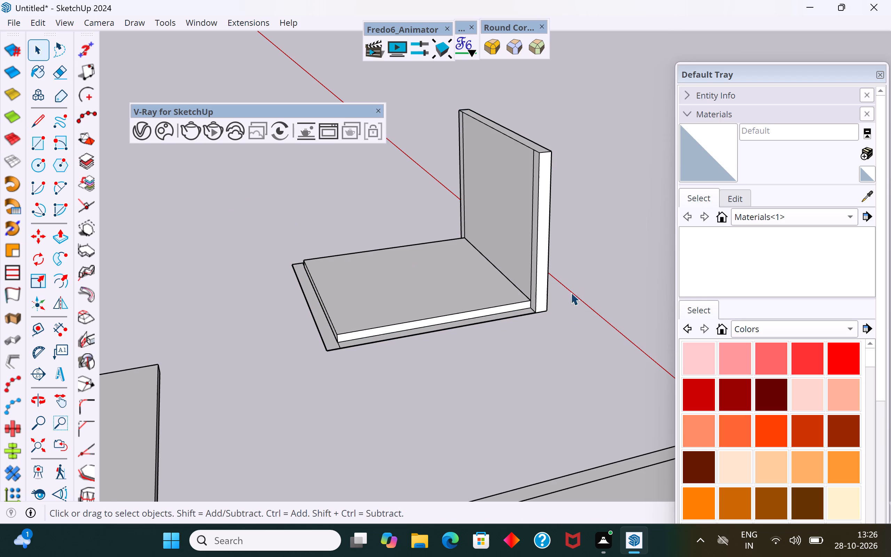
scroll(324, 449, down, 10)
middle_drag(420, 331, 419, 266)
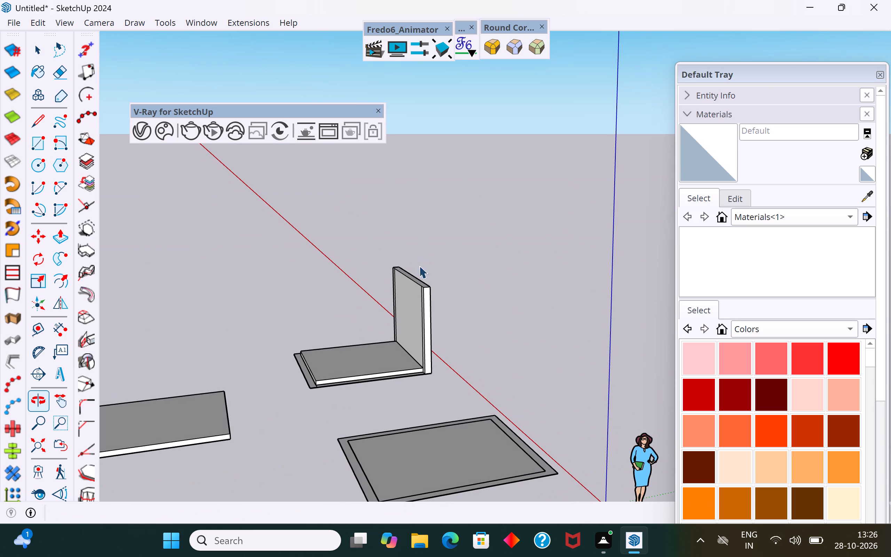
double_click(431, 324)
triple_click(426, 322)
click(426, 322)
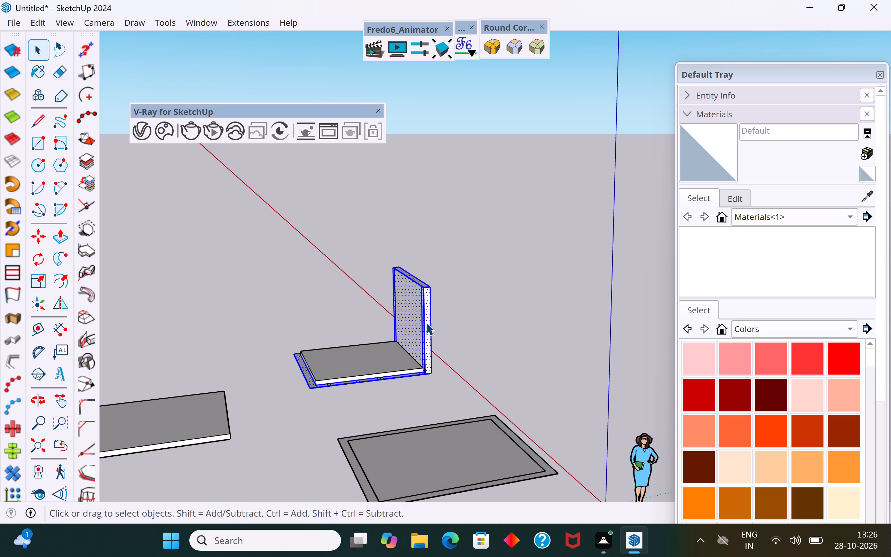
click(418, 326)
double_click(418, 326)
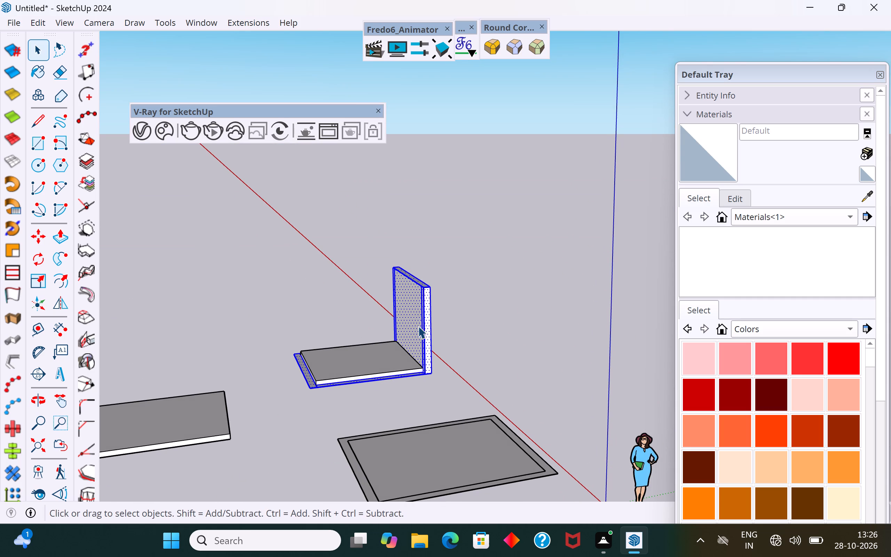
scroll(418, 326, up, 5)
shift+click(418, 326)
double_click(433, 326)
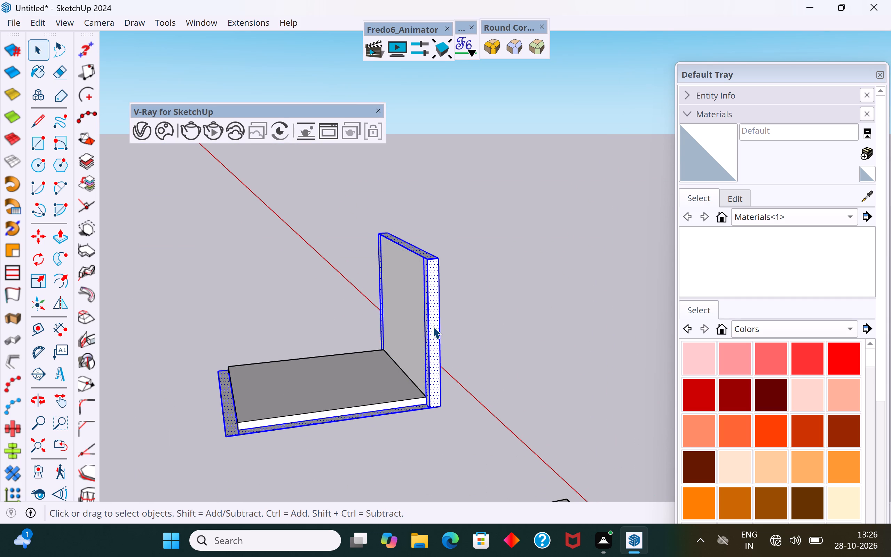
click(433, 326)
Select the upright wall's faces and edges without the slab and border strips, make them a group, and clear the selection.
drag(465, 206, 383, 315)
drag(382, 315, 377, 315)
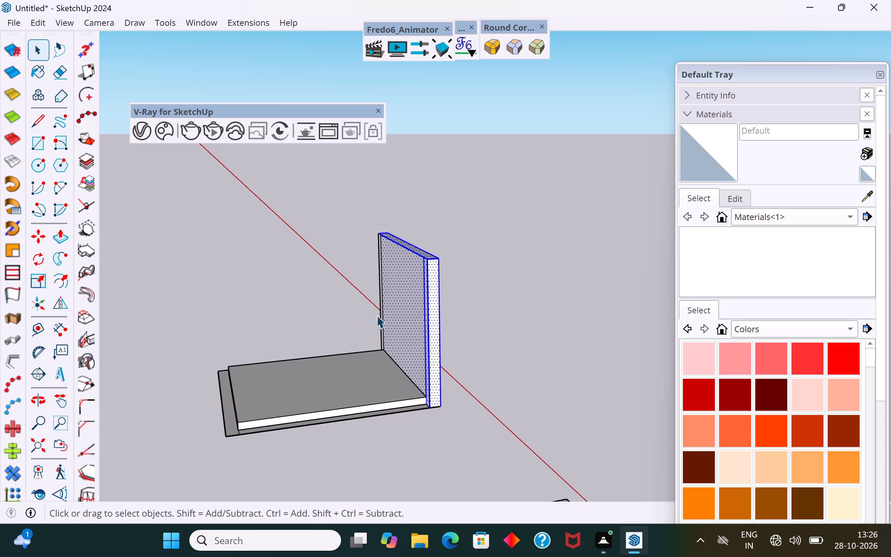
drag(377, 315, 361, 320)
drag(485, 214, 327, 335)
right_click(409, 315)
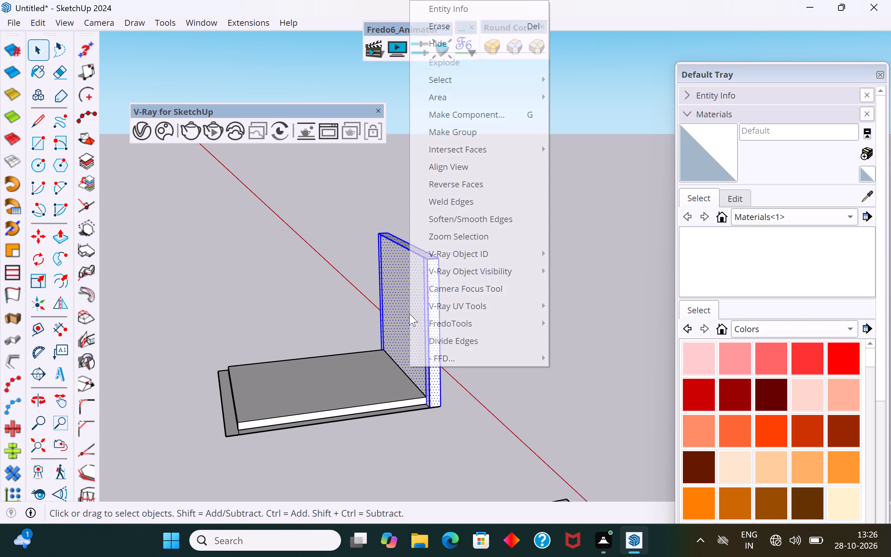
click(468, 135)
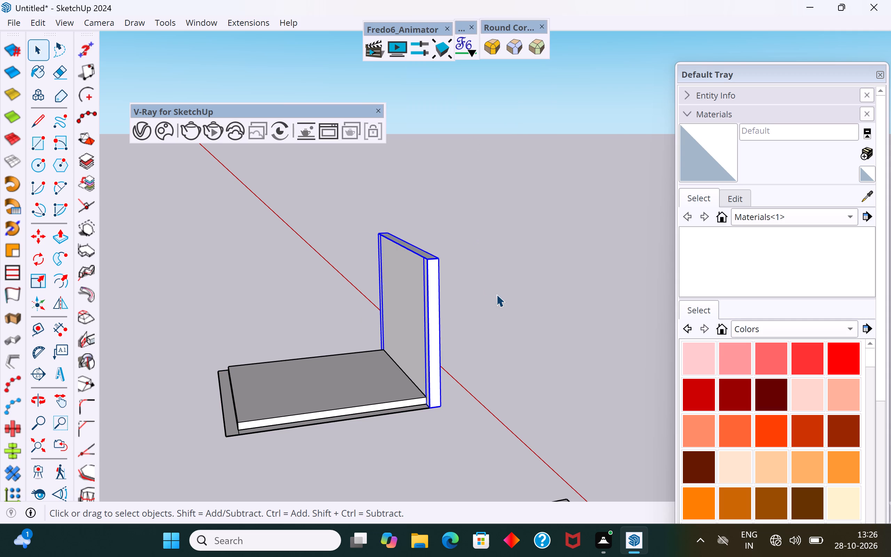
click(496, 294)
Move the wall group by its lower inner corner along the green axis, away from the slab, and clear the selection.
middle_drag(476, 385, 439, 399)
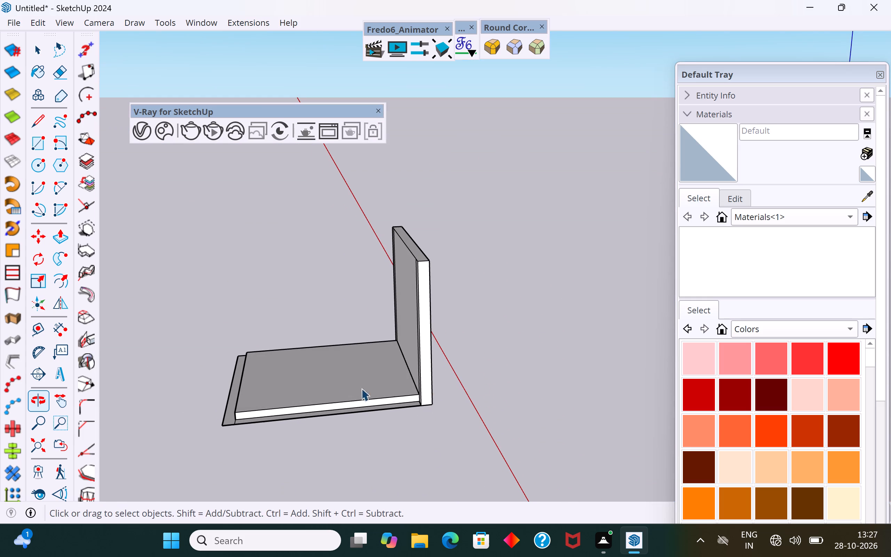
click(426, 387)
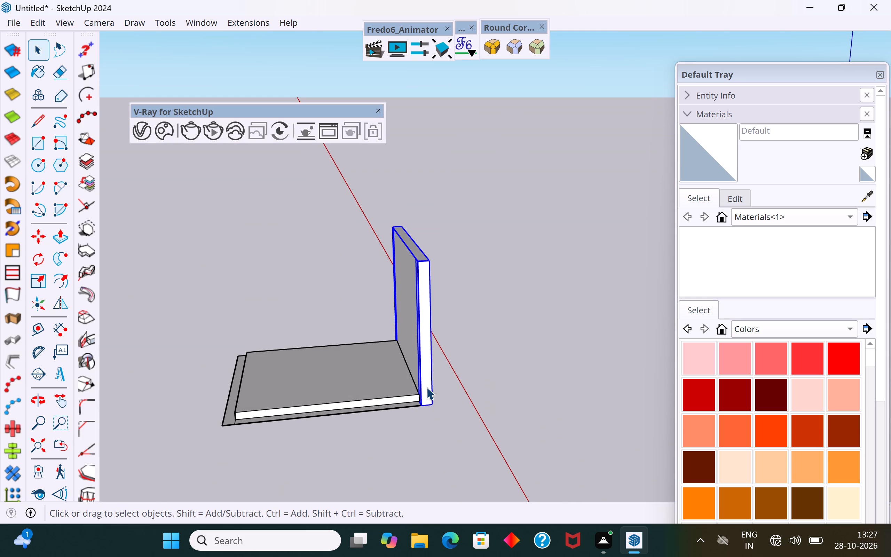
key(m)
click(421, 406)
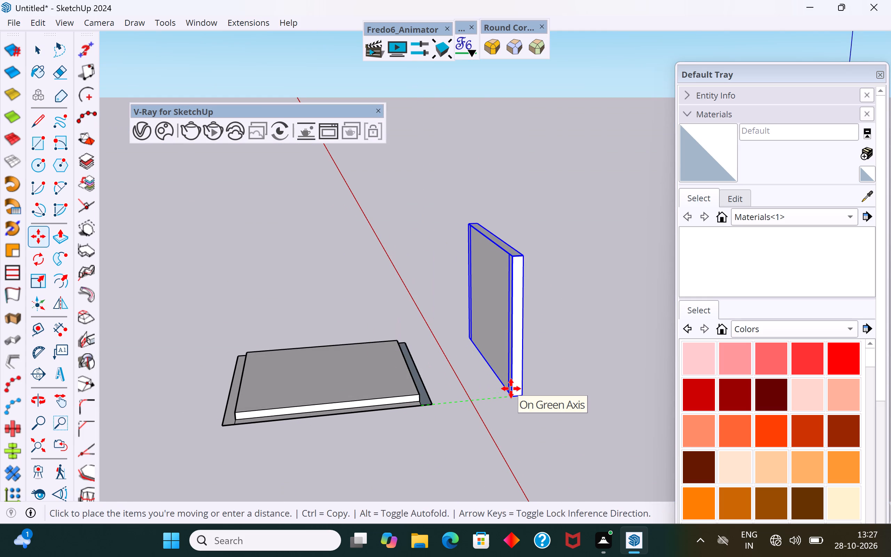
click(511, 388)
middle_drag(533, 410, 441, 81)
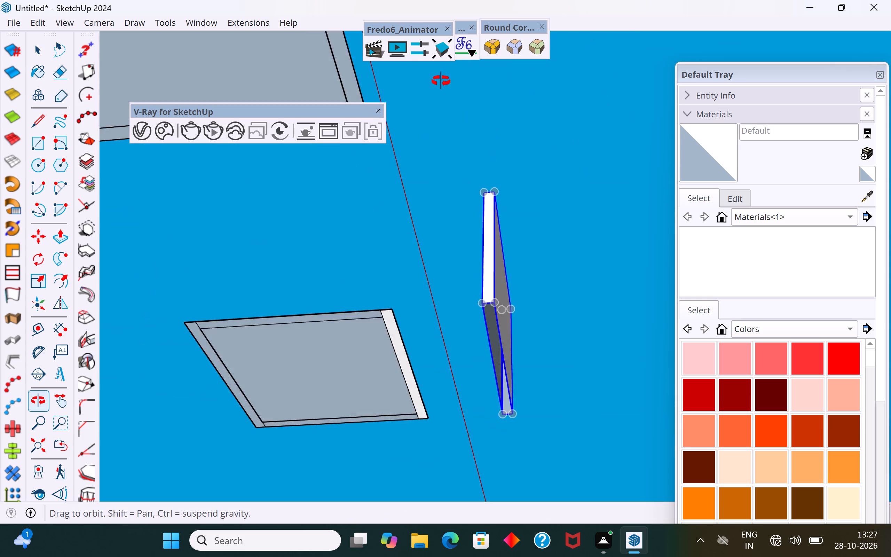
middle_drag(441, 81, 488, 329)
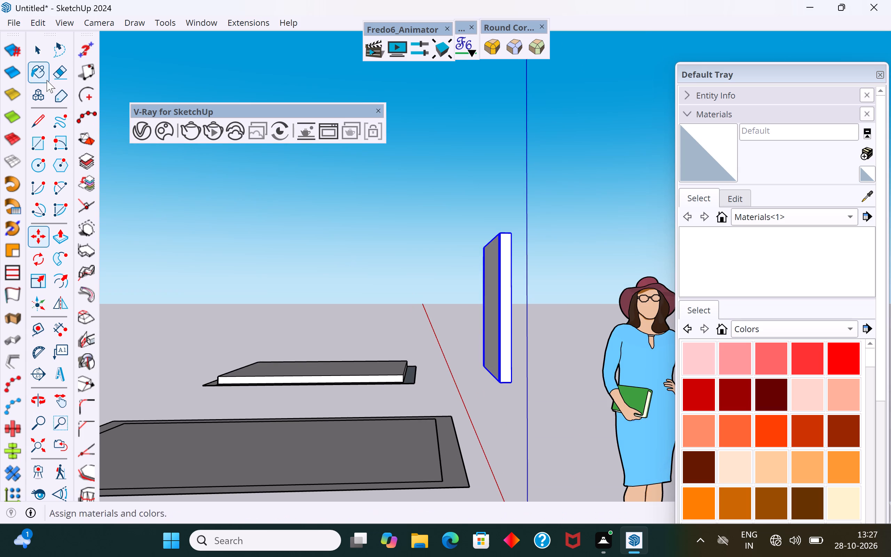
click(40, 55)
click(231, 251)
Delete the leftover border strip's face and its three outer edges beside the slab, where the wall was moved away.
scroll(490, 282, down, 4)
middle_drag(476, 354, 478, 465)
middle_drag(584, 291, 555, 80)
scroll(492, 369, up, 1)
middle_drag(492, 369, 469, 180)
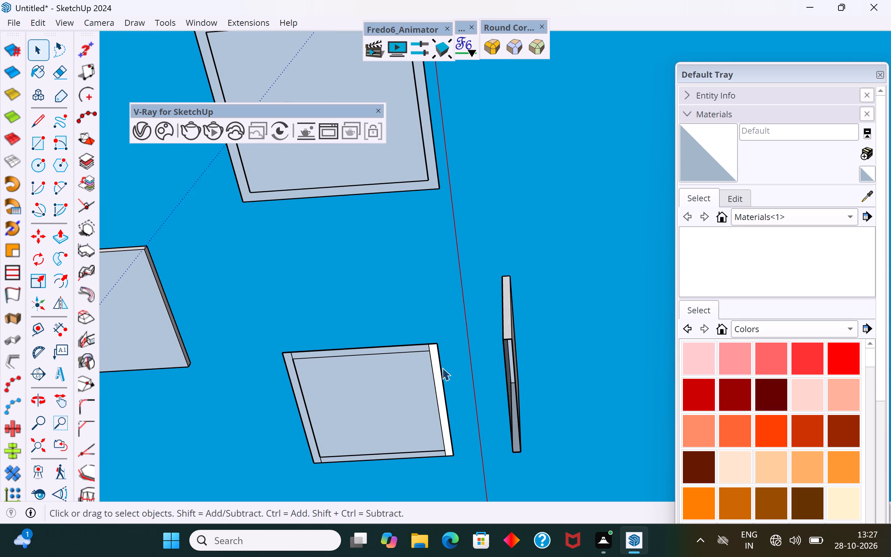
click(437, 373)
key(Delete)
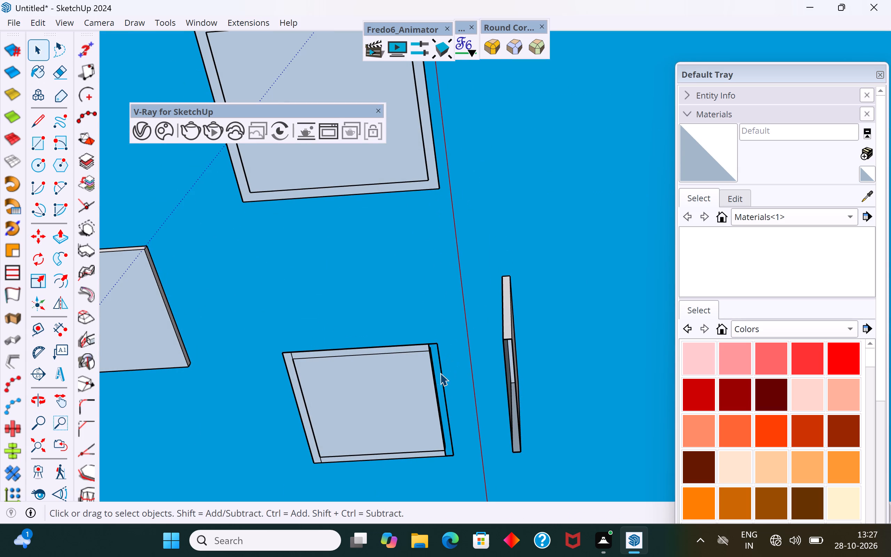
click(441, 373)
key(Delete)
click(435, 341)
key(Delete)
click(450, 456)
key(Delete)
scroll(434, 376, down, 2)
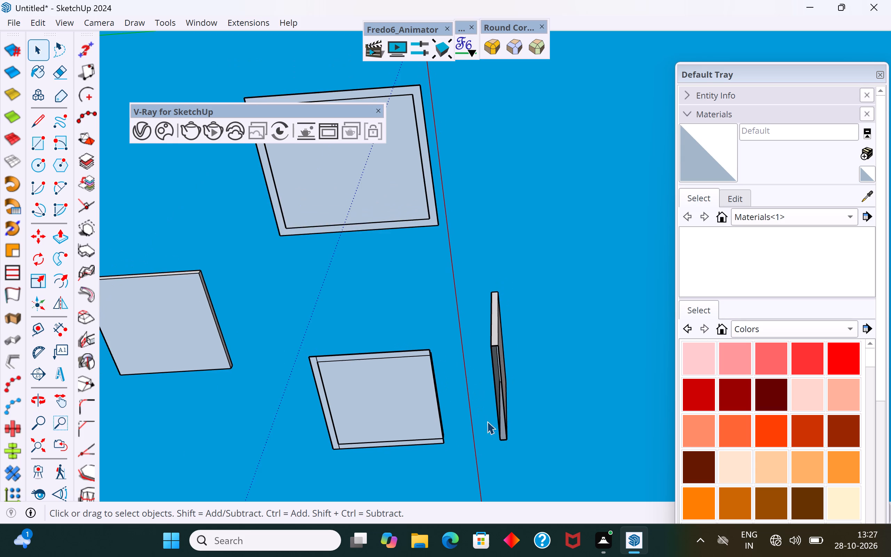
Draw a rectangle corner to corner across the moved wall's open underside to close it.
scroll(493, 425, up, 3)
middle_drag(538, 449, 539, 236)
scroll(471, 290, down, 5)
scroll(503, 439, up, 3)
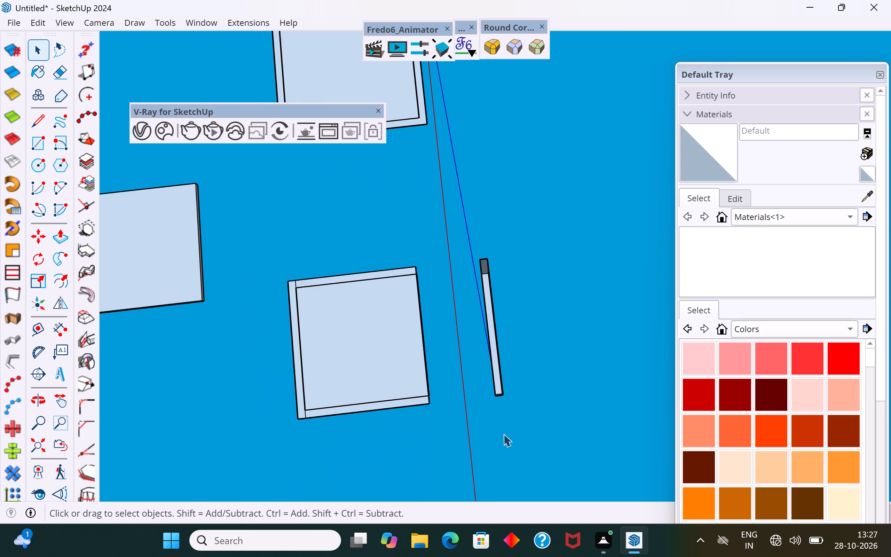
scroll(510, 402, up, 4)
click(39, 147)
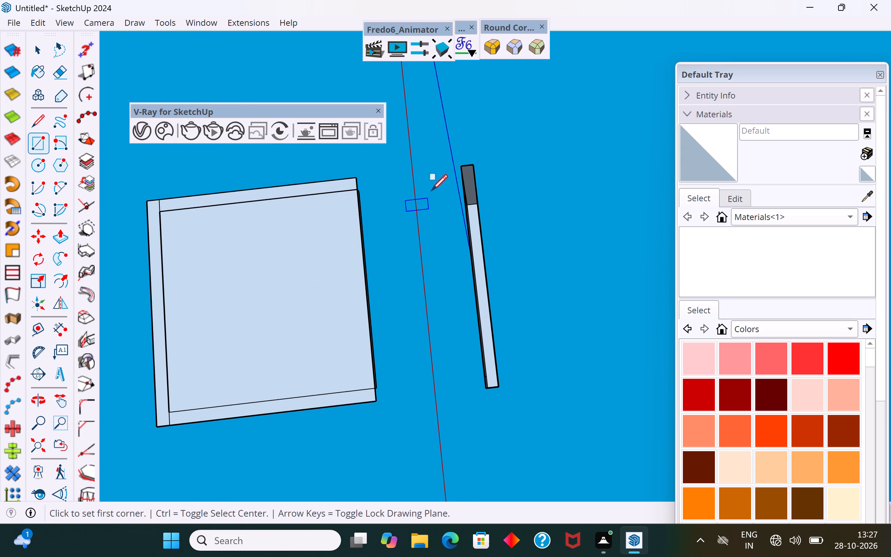
click(461, 168)
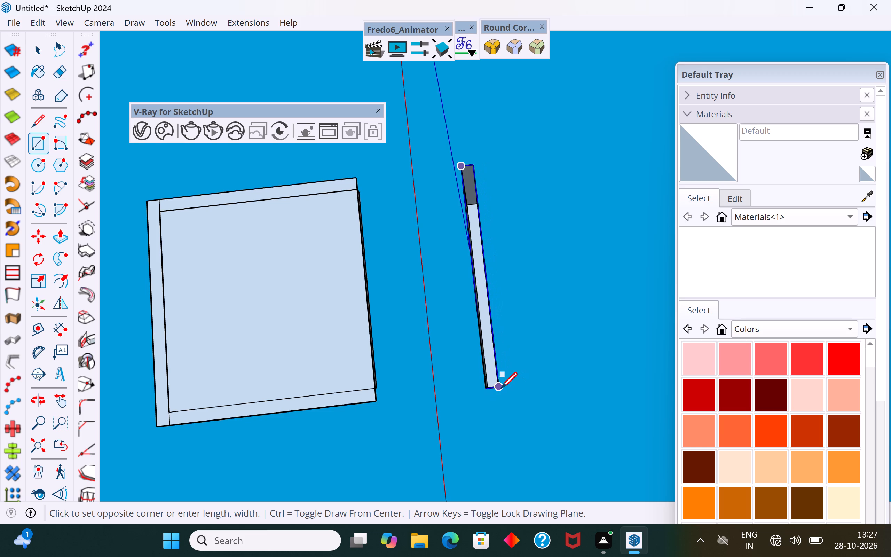
click(499, 387)
Select the moved wall together with its new underside face, make them one group, and clear the selection.
click(35, 44)
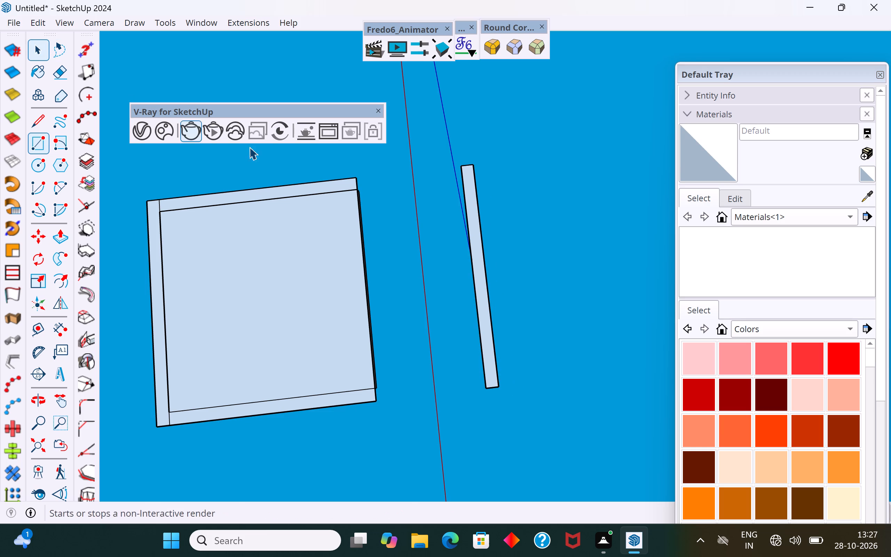
drag(550, 136, 409, 424)
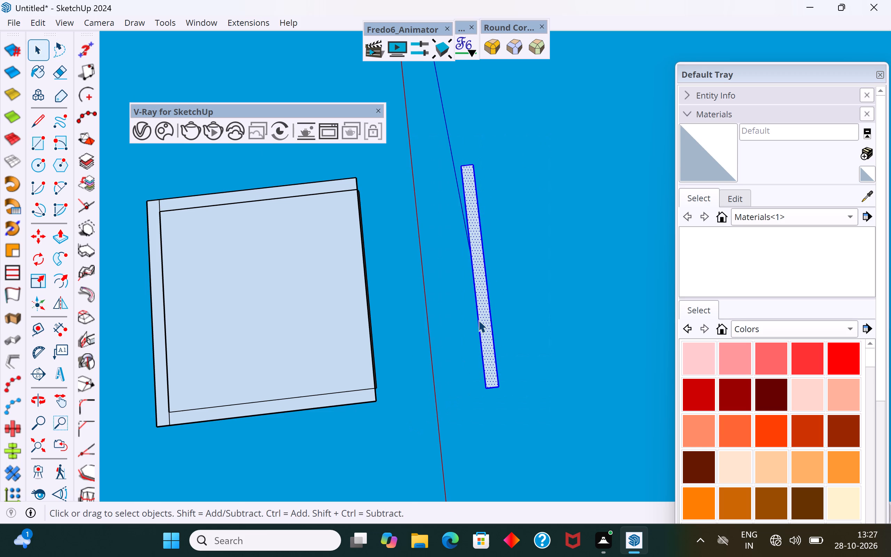
right_click(481, 319)
click(526, 149)
scroll(425, 267, down, 3)
middle_drag(443, 268, 524, 543)
middle_drag(449, 203, 500, 495)
middle_drag(452, 309, 493, 401)
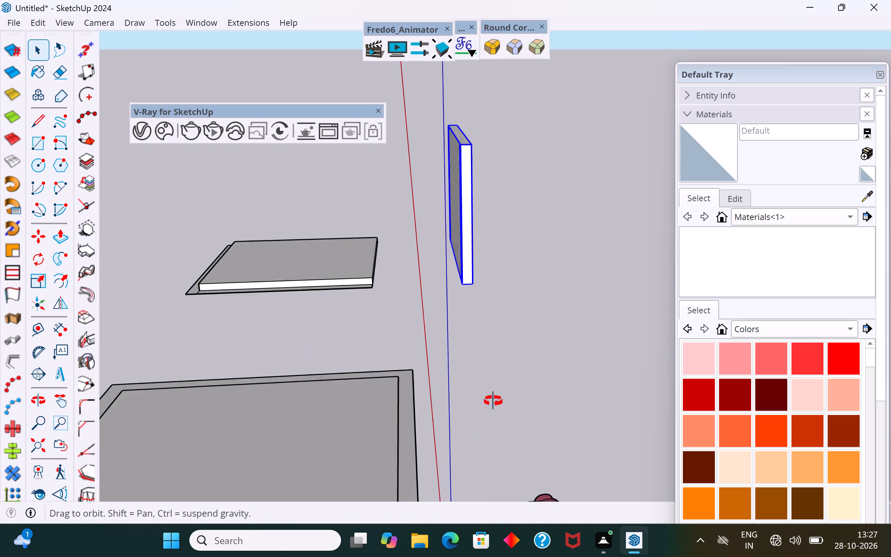
middle_drag(493, 401, 523, 454)
click(313, 269)
middle_drag(299, 321, 433, 329)
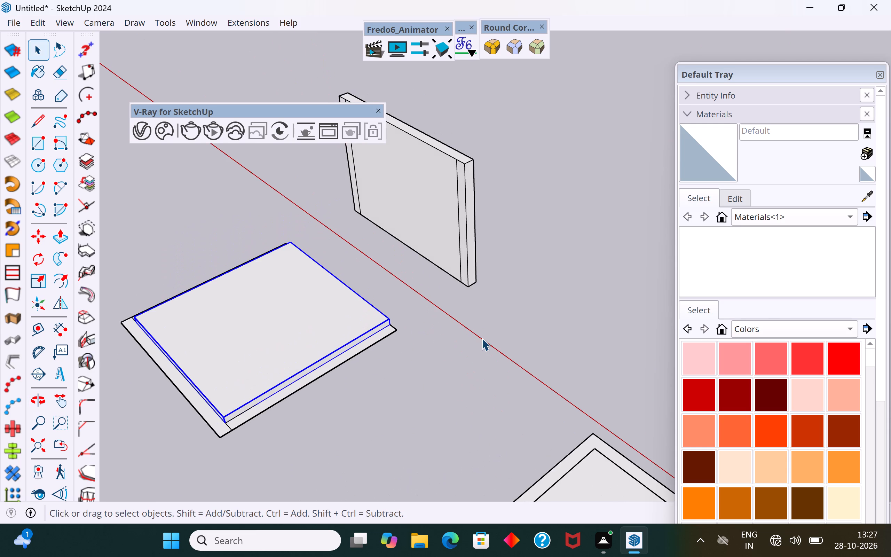
click(482, 338)
Push/Pull the adjacent border strip along the slab's side up to the top of the standing wall, and clear the selection.
scroll(379, 225, down, 4)
middle_drag(353, 320, 591, 373)
scroll(447, 294, down, 5)
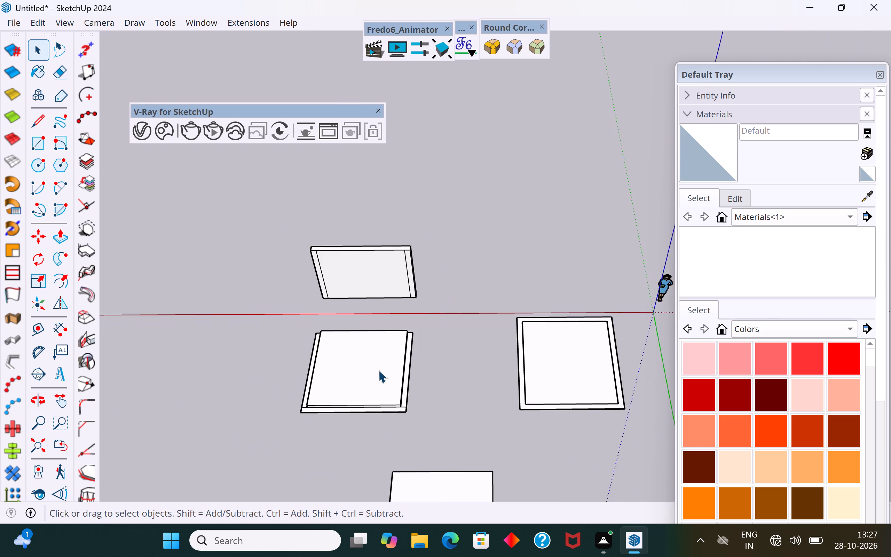
scroll(379, 370, up, 4)
scroll(478, 249, down, 4)
middle_drag(442, 384, 474, 407)
scroll(450, 366, up, 4)
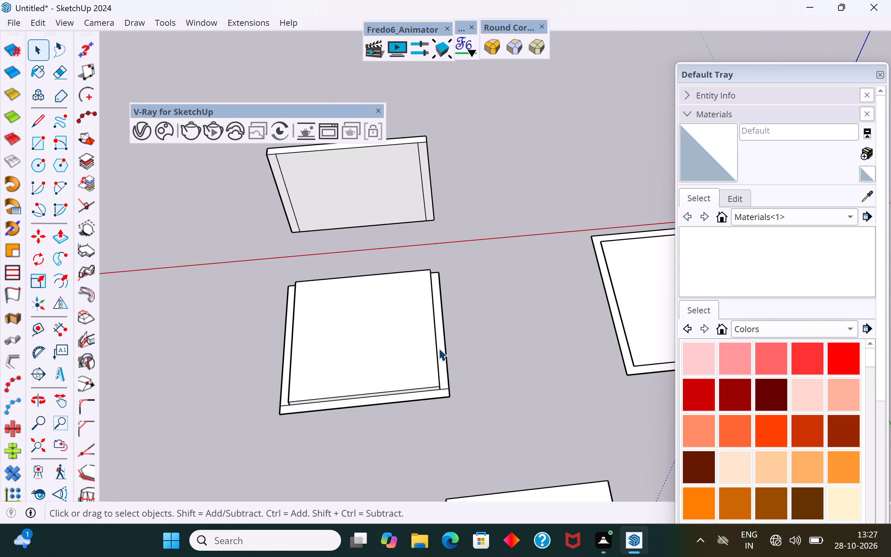
click(439, 348)
scroll(442, 356, up, 3)
click(441, 352)
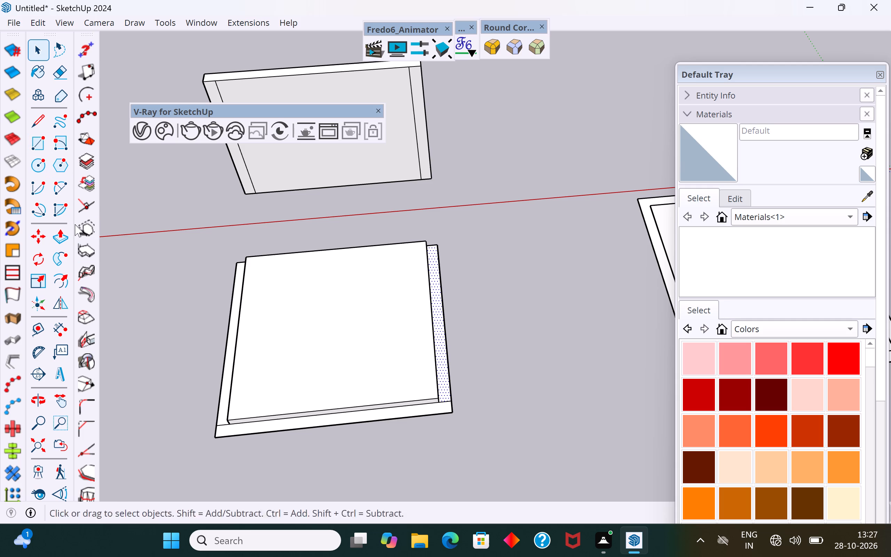
click(66, 237)
scroll(590, 387, down, 6)
middle_drag(605, 381, 208, 370)
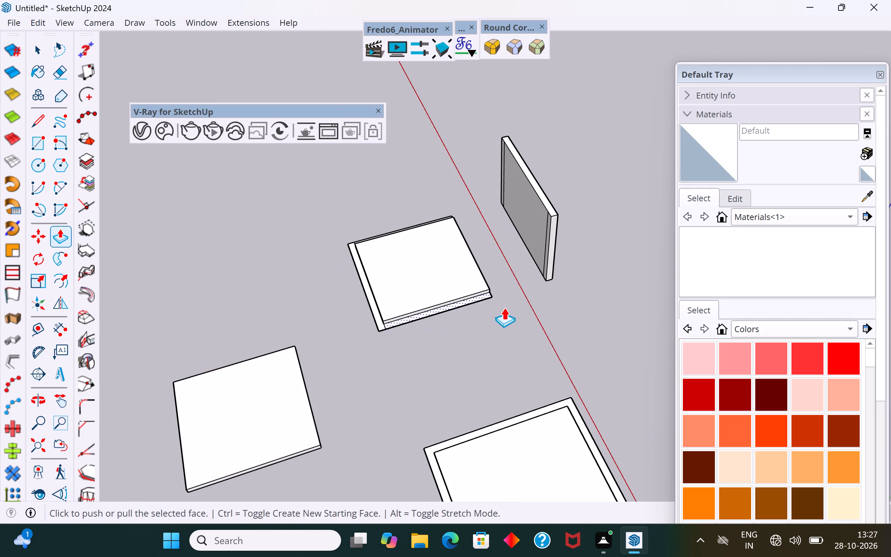
middle_drag(508, 304, 467, 242)
scroll(489, 325, up, 5)
scroll(400, 365, down, 4)
scroll(609, 254, up, 4)
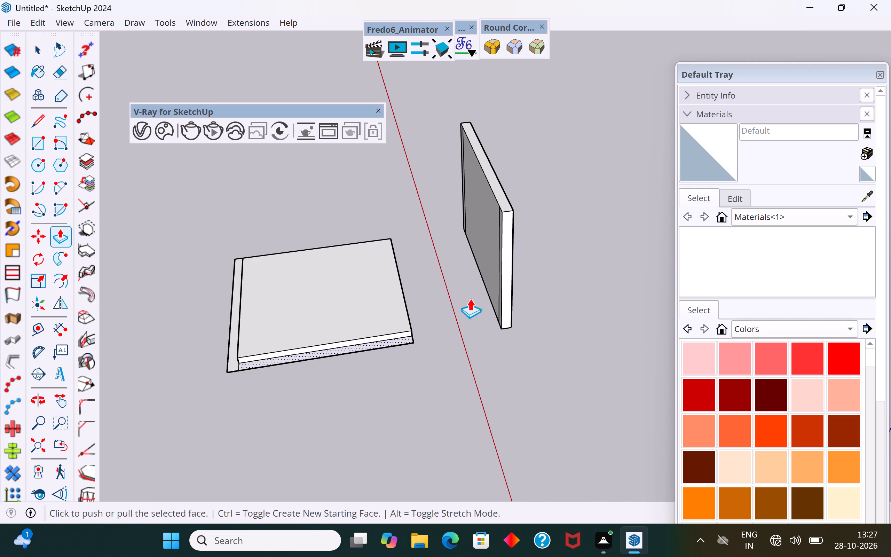
scroll(435, 304, up, 5)
click(371, 356)
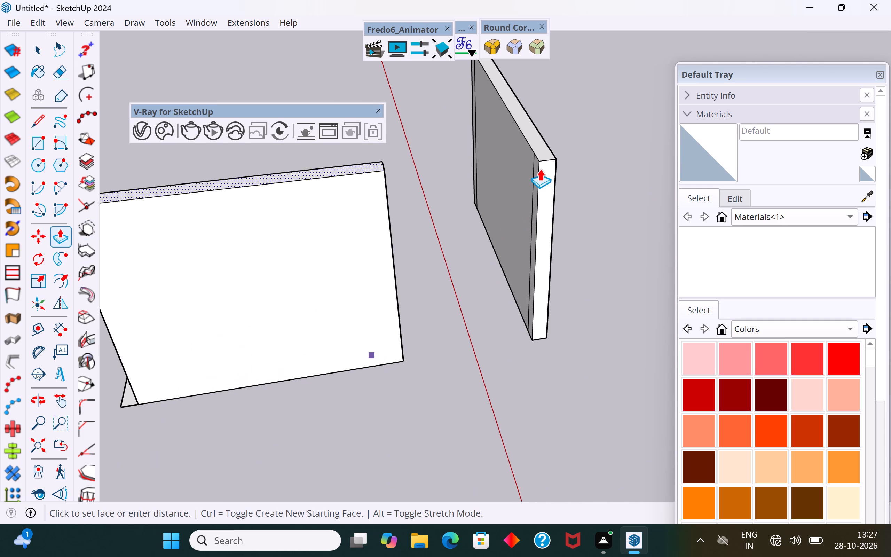
click(543, 164)
click(43, 48)
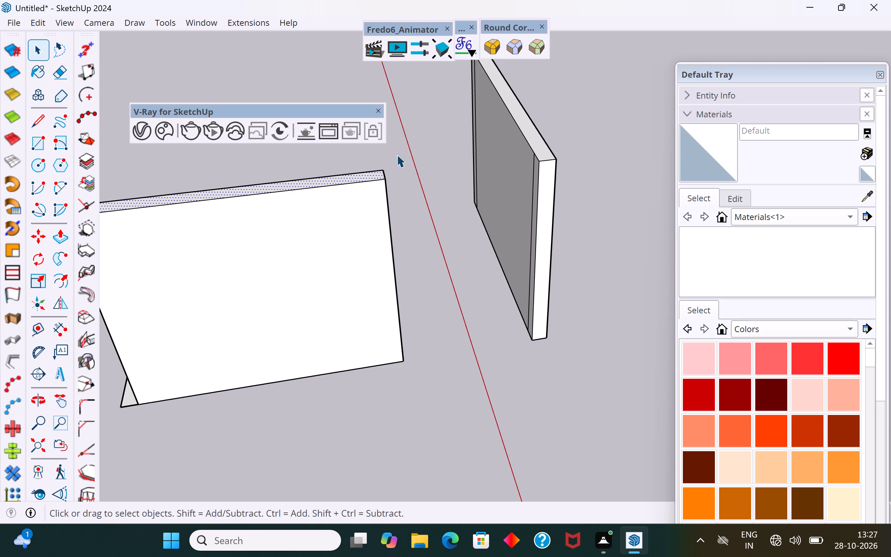
click(400, 153)
Select the newly raised wall's faces and edges, including its underside strip, make them a group, and clear the selection.
scroll(301, 294, down, 5)
double_click(261, 269)
middle_drag(265, 268, 440, 230)
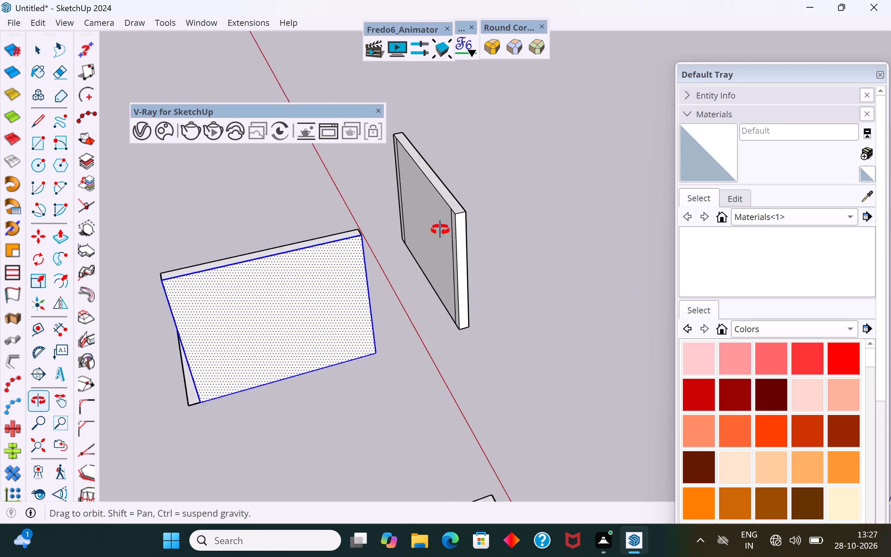
middle_drag(440, 230, 624, 184)
scroll(357, 227, down, 4)
middle_drag(350, 262, 577, 246)
scroll(577, 246, down, 1)
scroll(478, 292, up, 2)
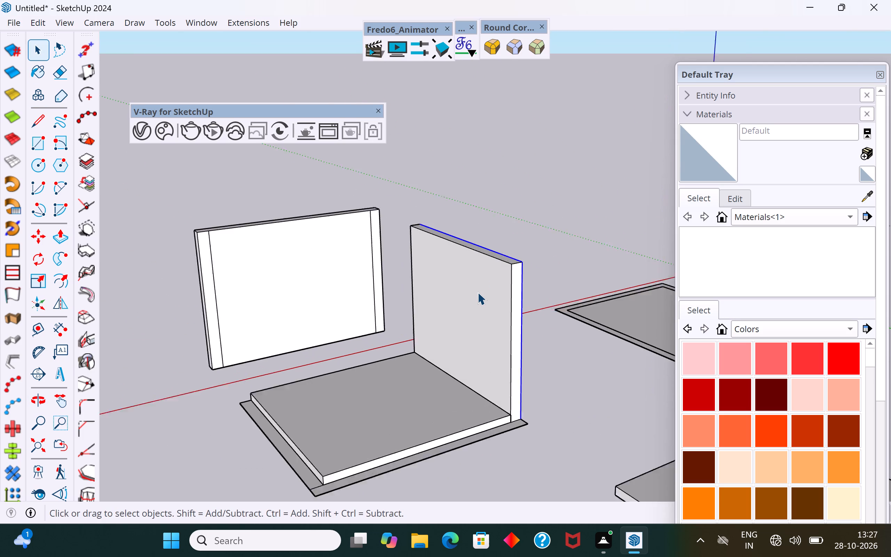
scroll(478, 292, up, 5)
shift+click(492, 287)
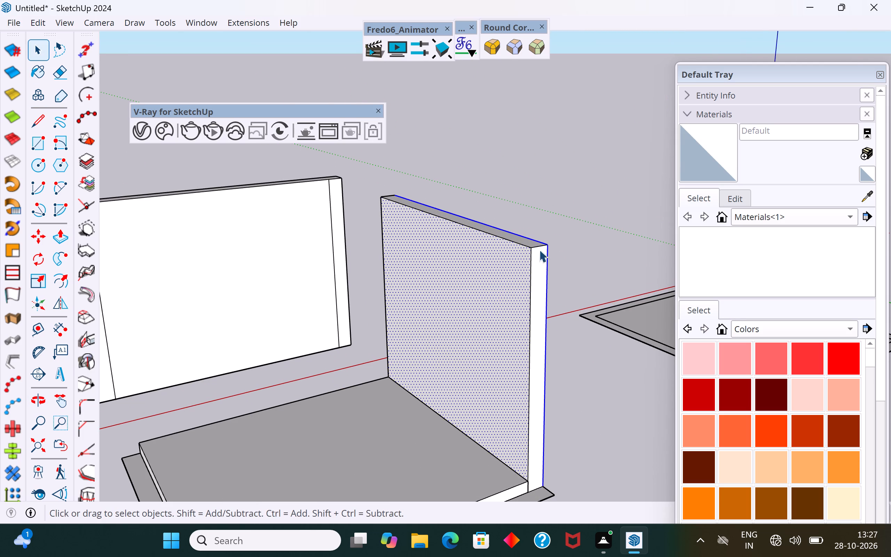
drag(561, 189, 372, 325)
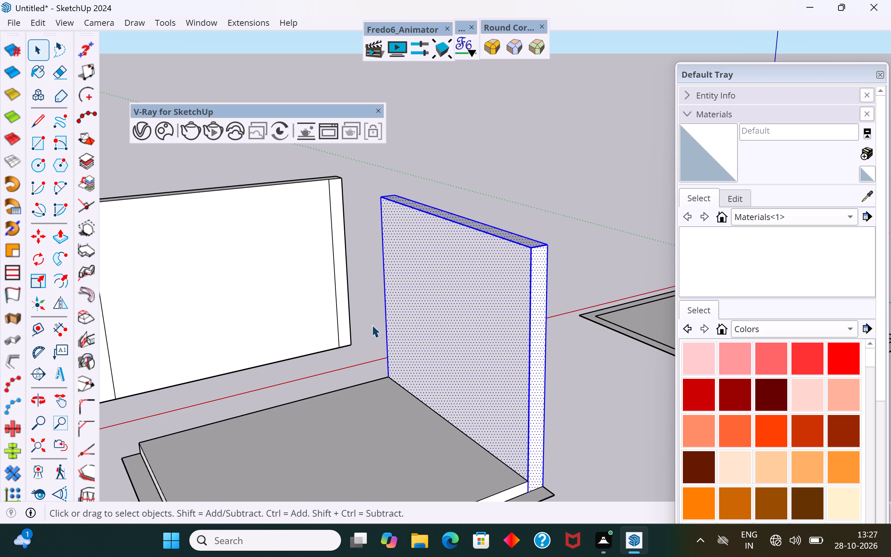
scroll(372, 242, down, 4)
middle_drag(438, 396, 349, 120)
shift+click(435, 291)
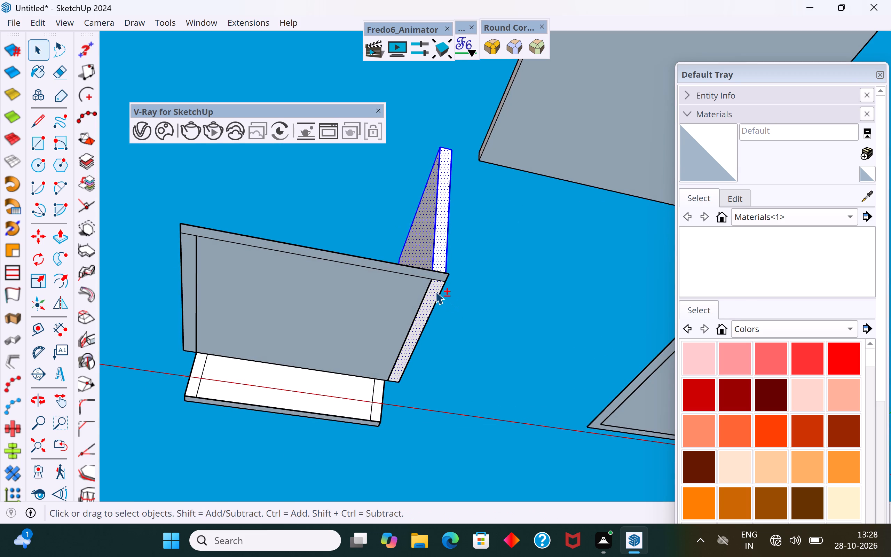
middle_drag(443, 293, 419, 274)
shift+click(433, 291)
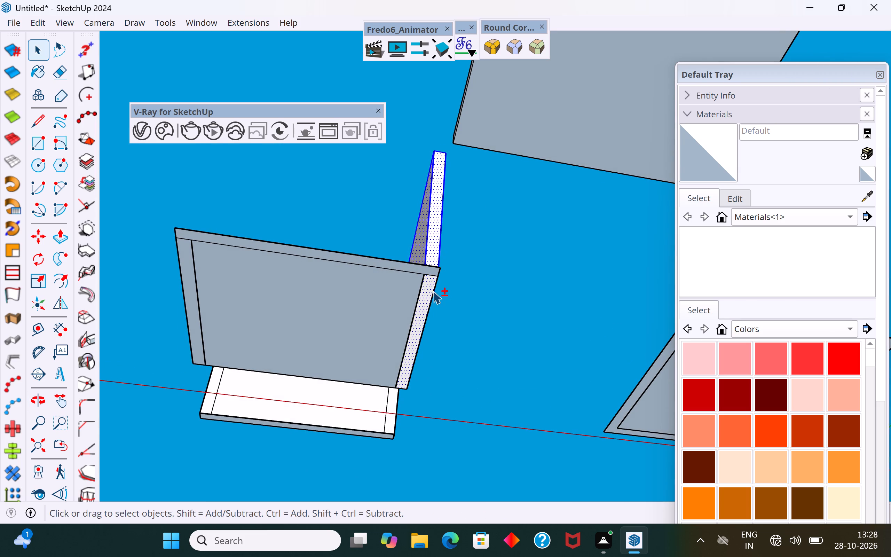
shift+click(415, 312)
middle_drag(400, 309, 192, 392)
middle_drag(642, 302, 450, 302)
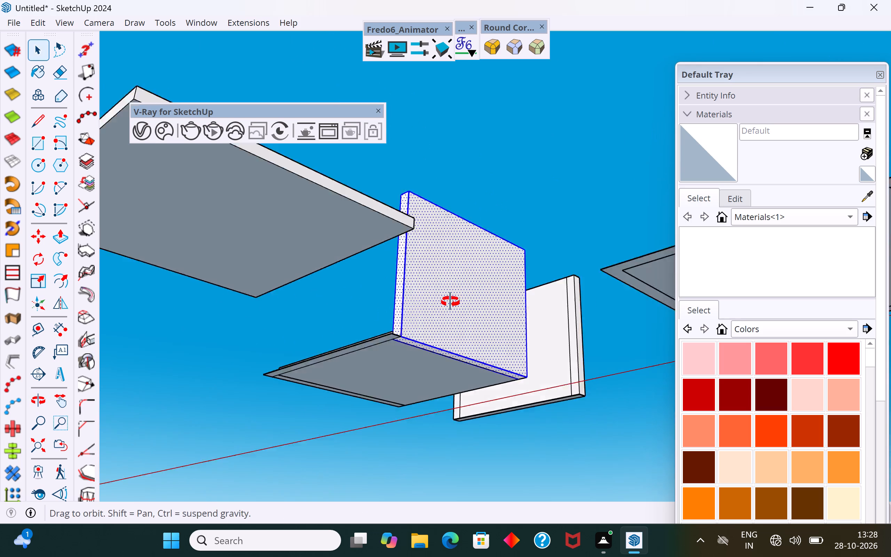
middle_drag(450, 302, 299, 315)
middle_drag(795, 275, 325, 278)
middle_drag(618, 350, 340, 360)
middle_drag(665, 332, 623, 344)
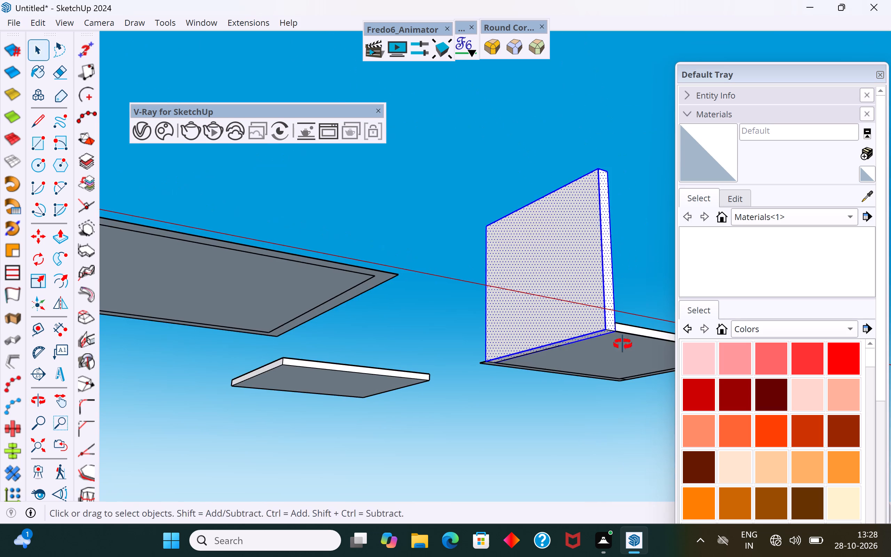
middle_drag(623, 344, 349, 409)
middle_drag(526, 385, 350, 489)
right_click(508, 259)
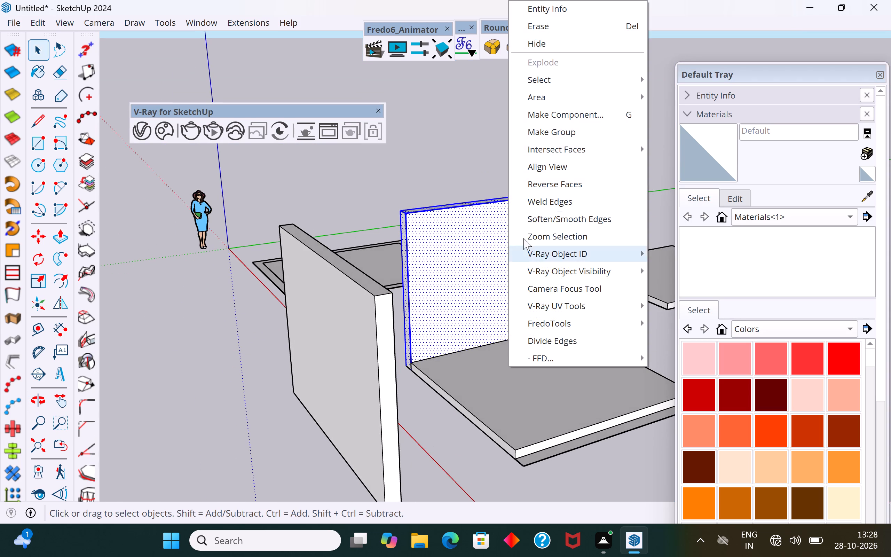
click(568, 135)
click(504, 166)
Move the new wall group by its lower outer corner along the green axis to meet the first wall's lower corner, and clear the selection.
scroll(458, 339, down, 9)
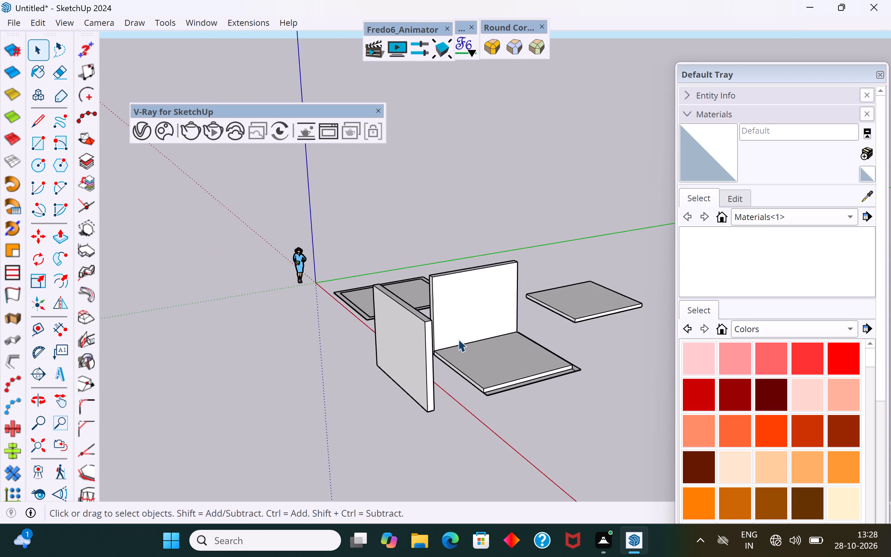
scroll(458, 339, down, 3)
middle_drag(541, 360, 339, 414)
scroll(446, 322, up, 3)
middle_drag(568, 399, 336, 465)
middle_drag(644, 277, 377, 363)
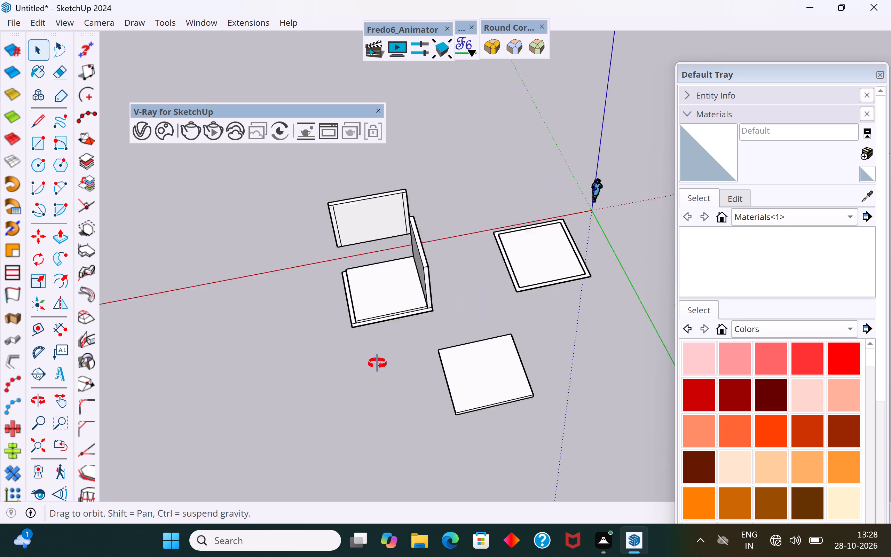
middle_drag(377, 363, 318, 379)
scroll(478, 267, up, 1)
scroll(336, 454, down, 3)
scroll(421, 293, down, 1)
scroll(433, 262, down, 5)
middle_drag(458, 247, 278, 185)
scroll(493, 214, up, 14)
middle_drag(444, 327, 380, 235)
scroll(438, 320, up, 1)
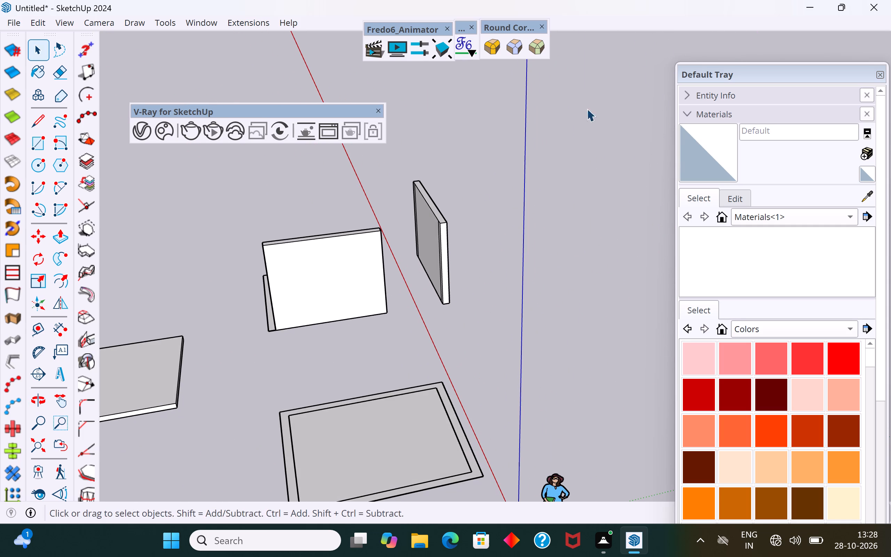
click(276, 284)
key(m)
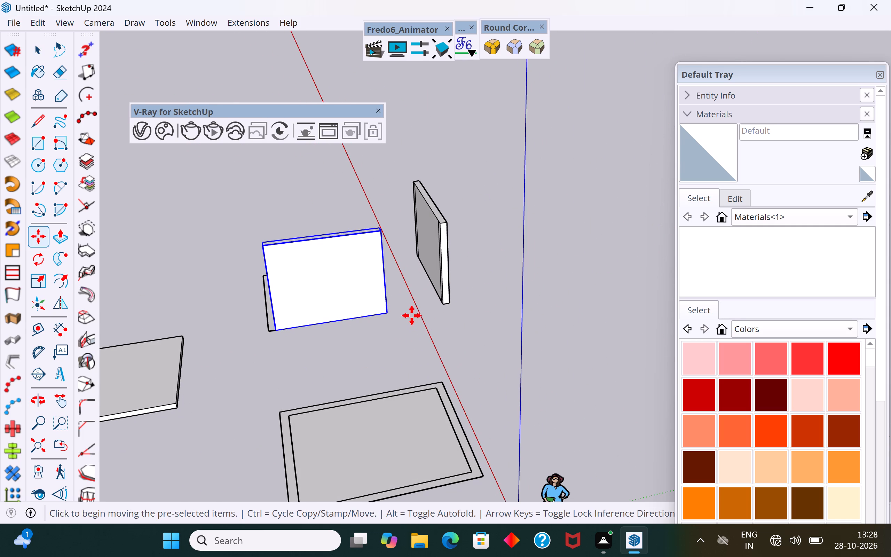
middle_drag(434, 324, 123, 384)
scroll(379, 242, up, 3)
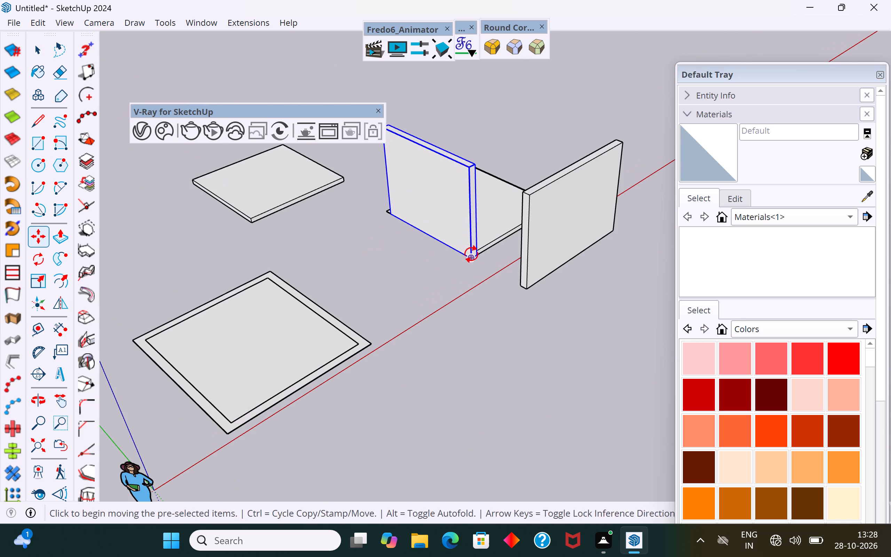
click(473, 257)
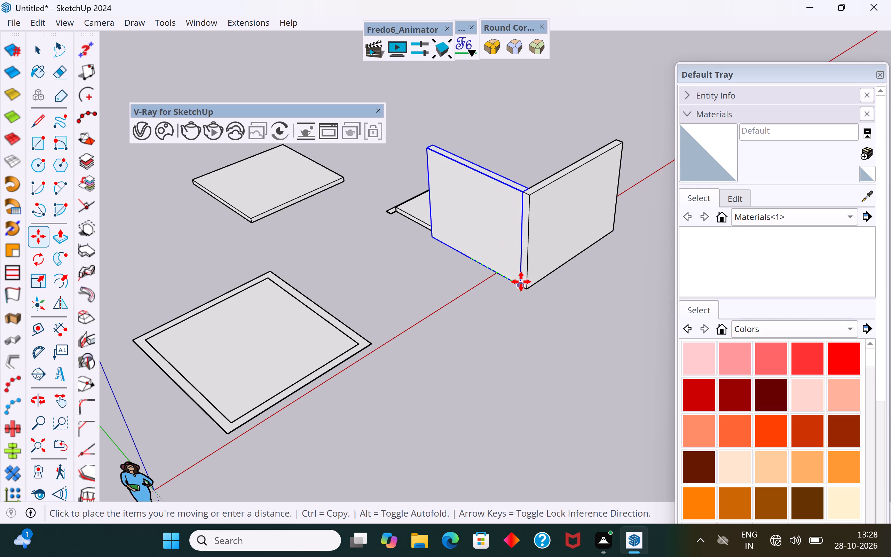
click(521, 282)
click(39, 52)
click(198, 56)
scroll(316, 262, down, 5)
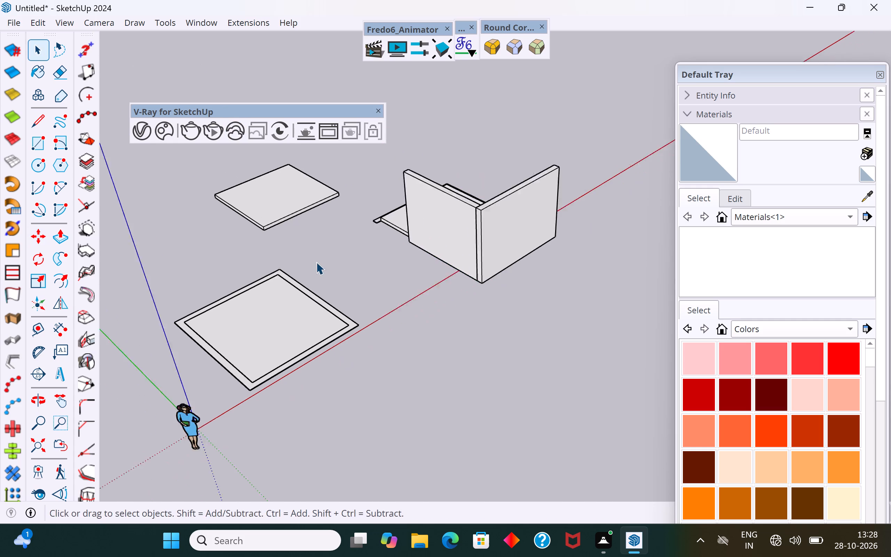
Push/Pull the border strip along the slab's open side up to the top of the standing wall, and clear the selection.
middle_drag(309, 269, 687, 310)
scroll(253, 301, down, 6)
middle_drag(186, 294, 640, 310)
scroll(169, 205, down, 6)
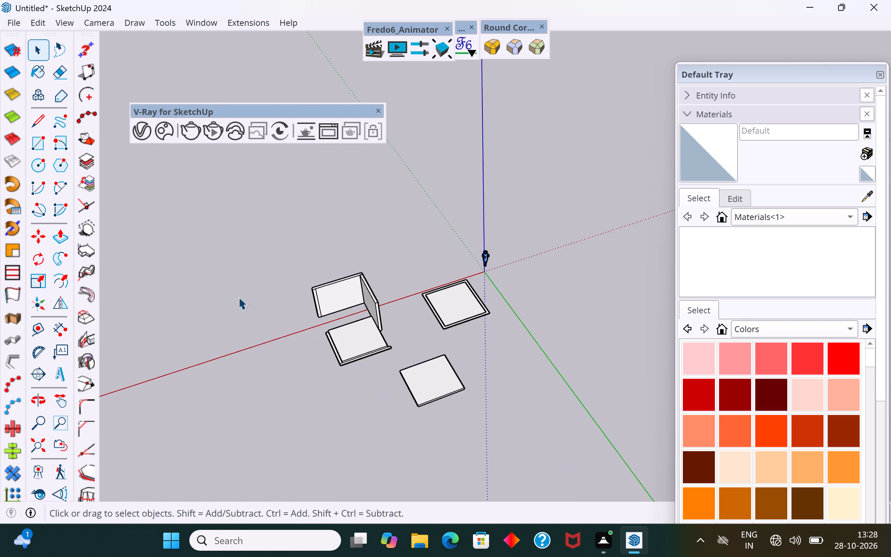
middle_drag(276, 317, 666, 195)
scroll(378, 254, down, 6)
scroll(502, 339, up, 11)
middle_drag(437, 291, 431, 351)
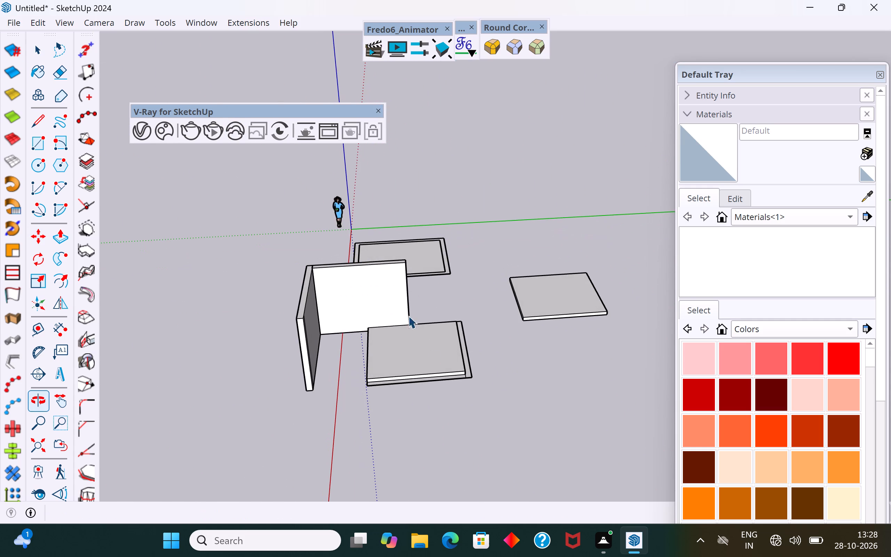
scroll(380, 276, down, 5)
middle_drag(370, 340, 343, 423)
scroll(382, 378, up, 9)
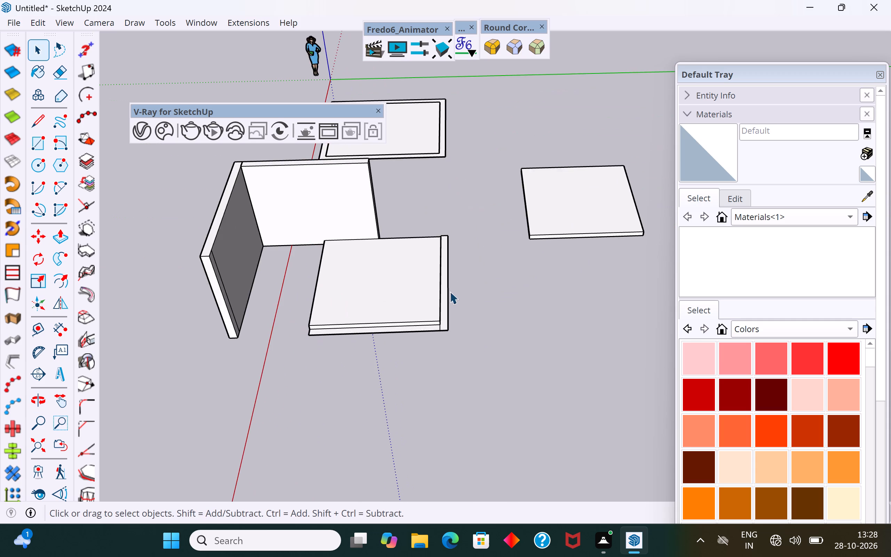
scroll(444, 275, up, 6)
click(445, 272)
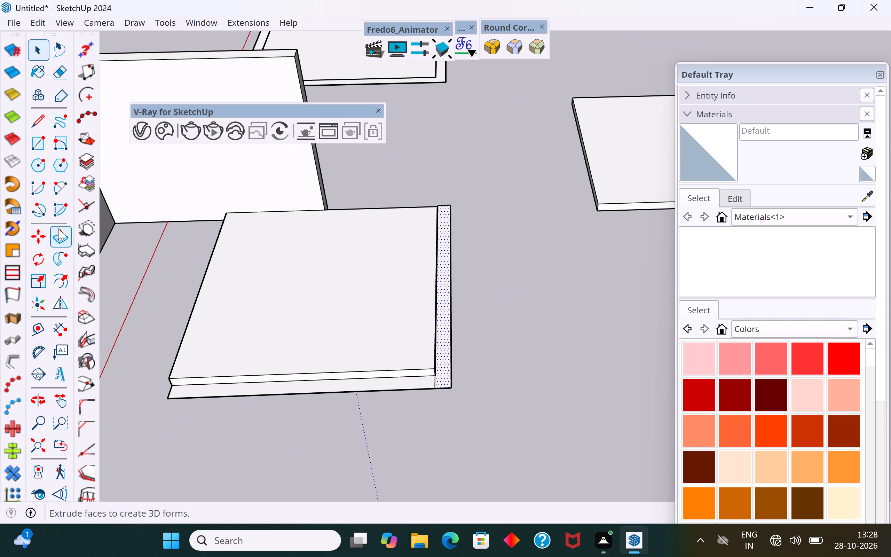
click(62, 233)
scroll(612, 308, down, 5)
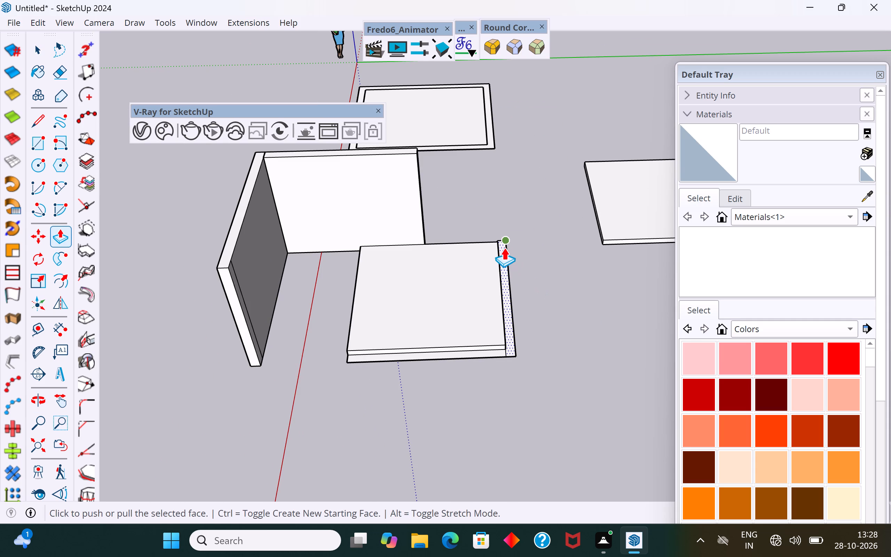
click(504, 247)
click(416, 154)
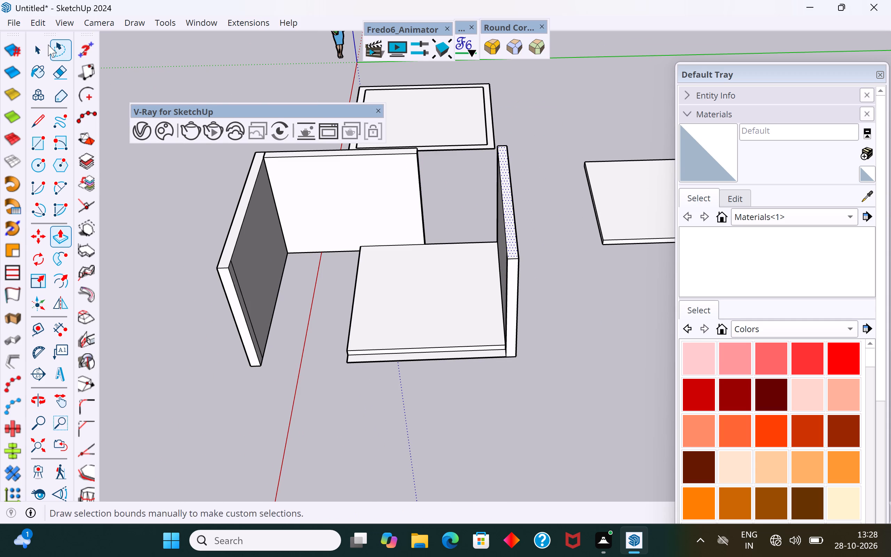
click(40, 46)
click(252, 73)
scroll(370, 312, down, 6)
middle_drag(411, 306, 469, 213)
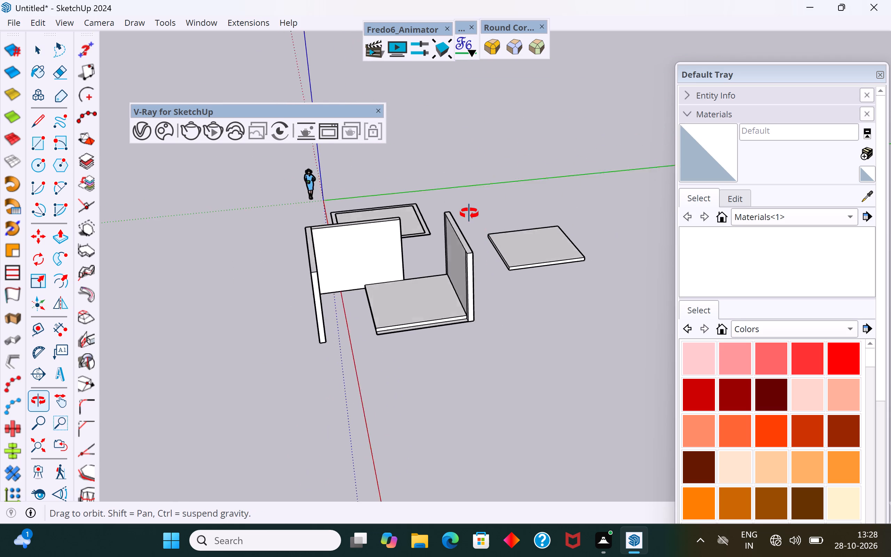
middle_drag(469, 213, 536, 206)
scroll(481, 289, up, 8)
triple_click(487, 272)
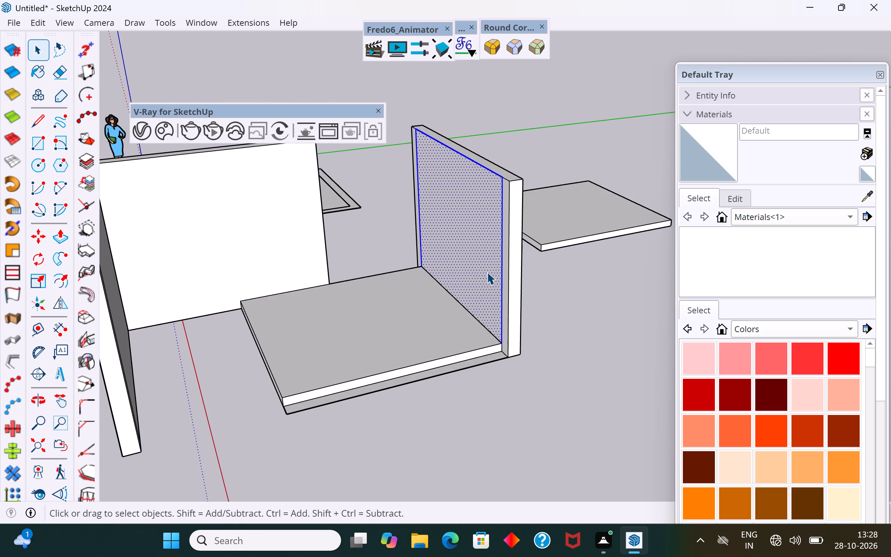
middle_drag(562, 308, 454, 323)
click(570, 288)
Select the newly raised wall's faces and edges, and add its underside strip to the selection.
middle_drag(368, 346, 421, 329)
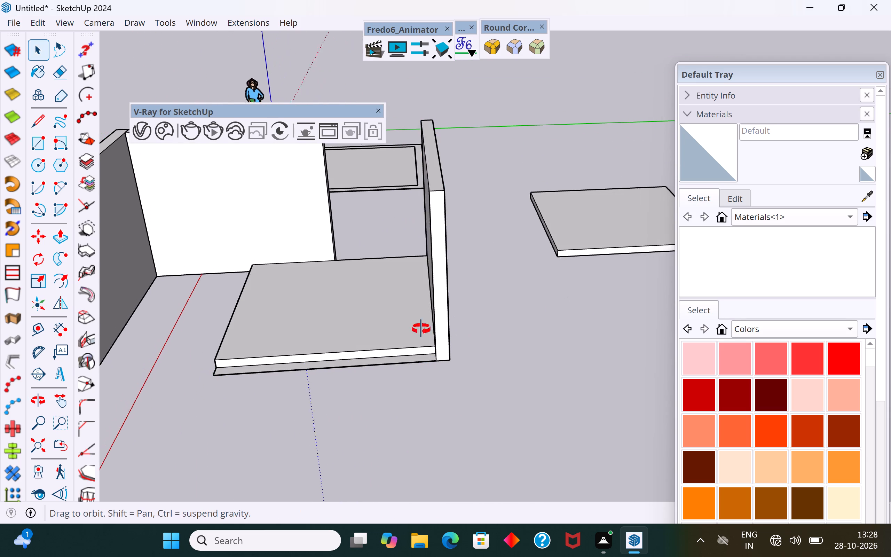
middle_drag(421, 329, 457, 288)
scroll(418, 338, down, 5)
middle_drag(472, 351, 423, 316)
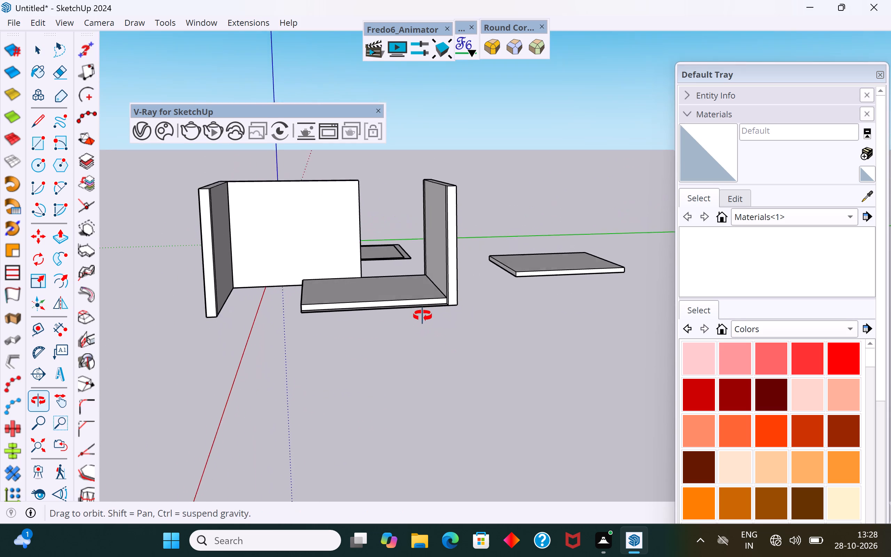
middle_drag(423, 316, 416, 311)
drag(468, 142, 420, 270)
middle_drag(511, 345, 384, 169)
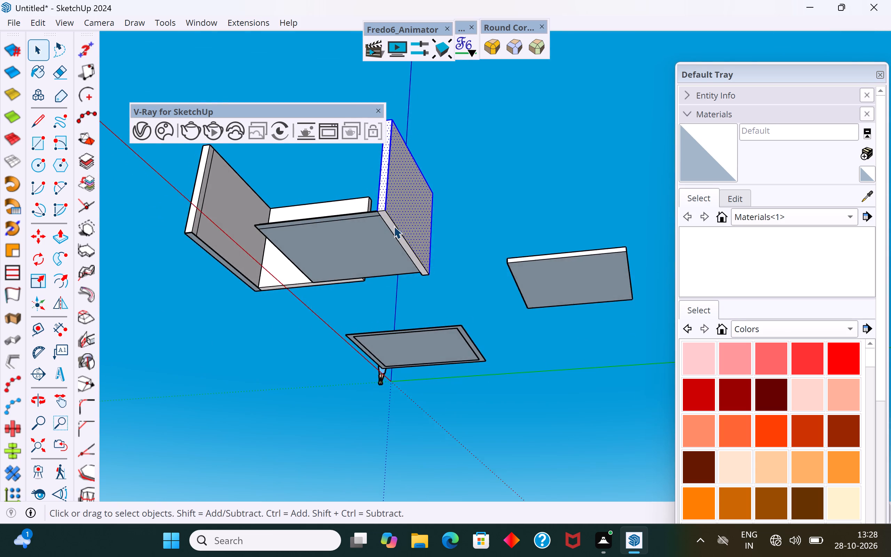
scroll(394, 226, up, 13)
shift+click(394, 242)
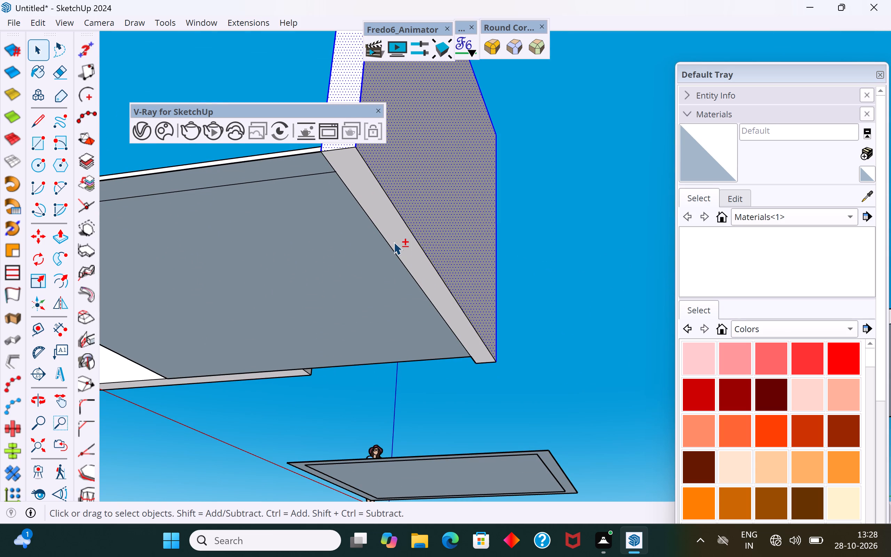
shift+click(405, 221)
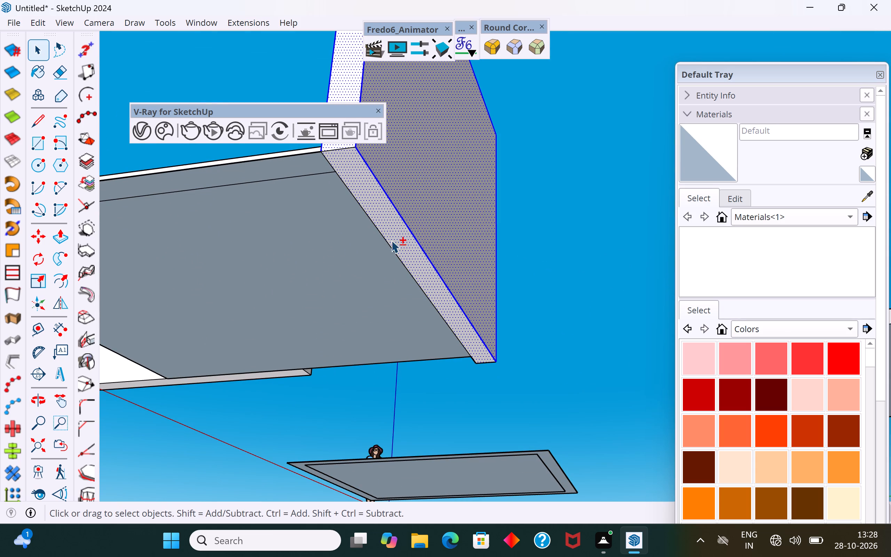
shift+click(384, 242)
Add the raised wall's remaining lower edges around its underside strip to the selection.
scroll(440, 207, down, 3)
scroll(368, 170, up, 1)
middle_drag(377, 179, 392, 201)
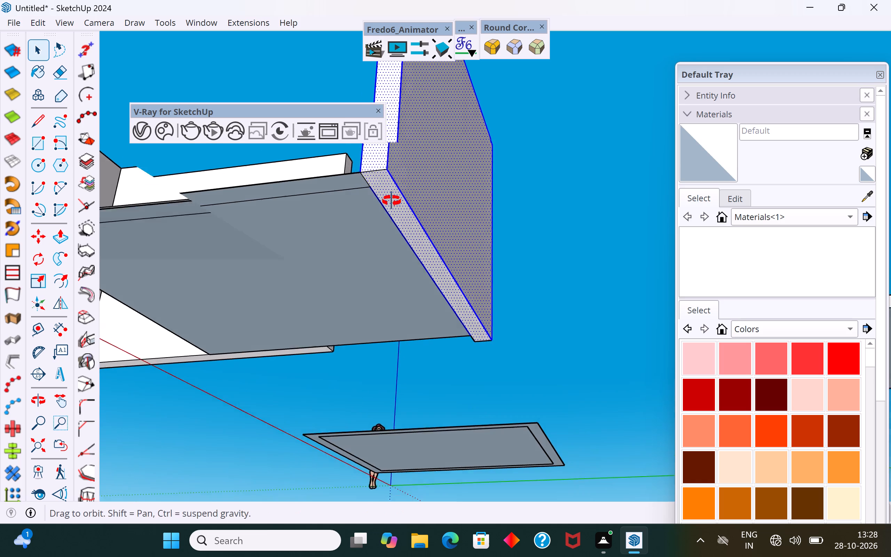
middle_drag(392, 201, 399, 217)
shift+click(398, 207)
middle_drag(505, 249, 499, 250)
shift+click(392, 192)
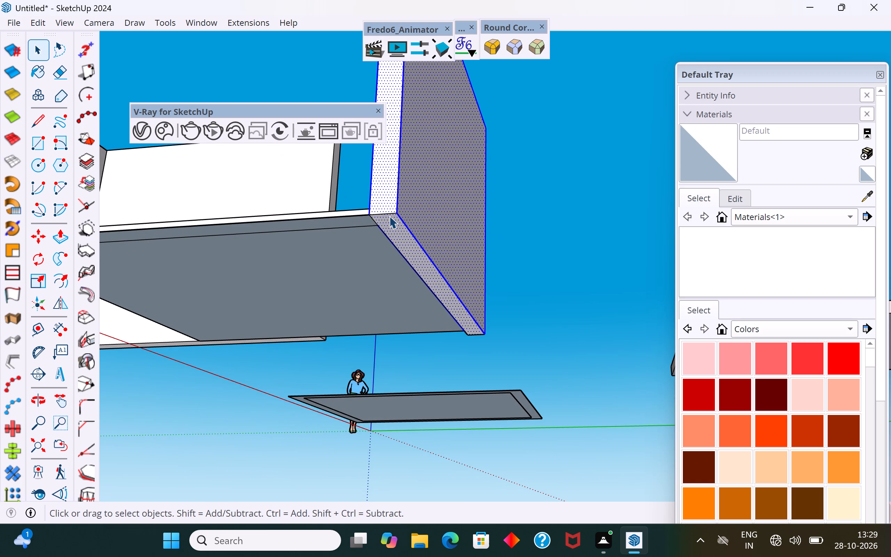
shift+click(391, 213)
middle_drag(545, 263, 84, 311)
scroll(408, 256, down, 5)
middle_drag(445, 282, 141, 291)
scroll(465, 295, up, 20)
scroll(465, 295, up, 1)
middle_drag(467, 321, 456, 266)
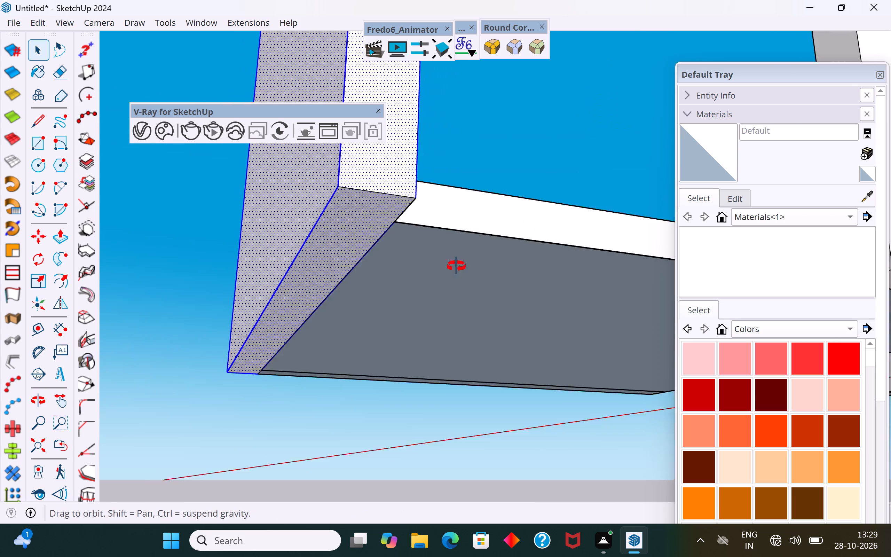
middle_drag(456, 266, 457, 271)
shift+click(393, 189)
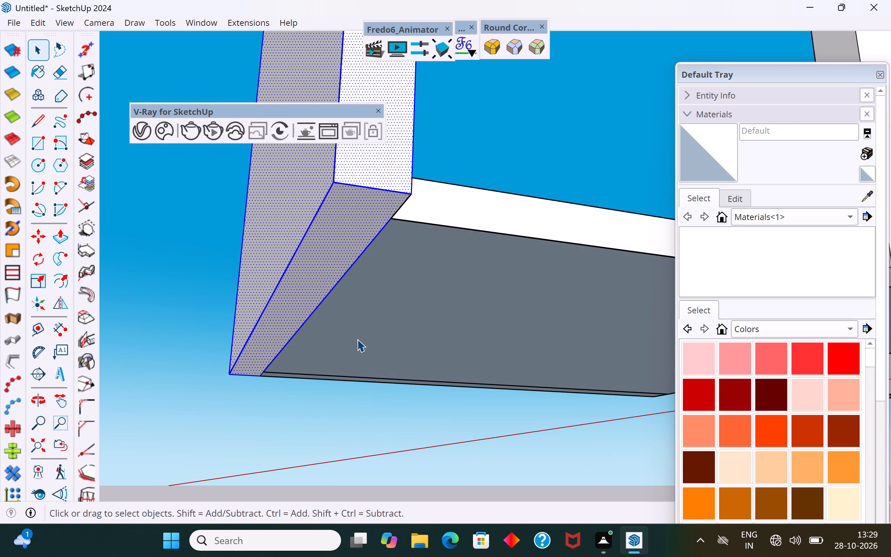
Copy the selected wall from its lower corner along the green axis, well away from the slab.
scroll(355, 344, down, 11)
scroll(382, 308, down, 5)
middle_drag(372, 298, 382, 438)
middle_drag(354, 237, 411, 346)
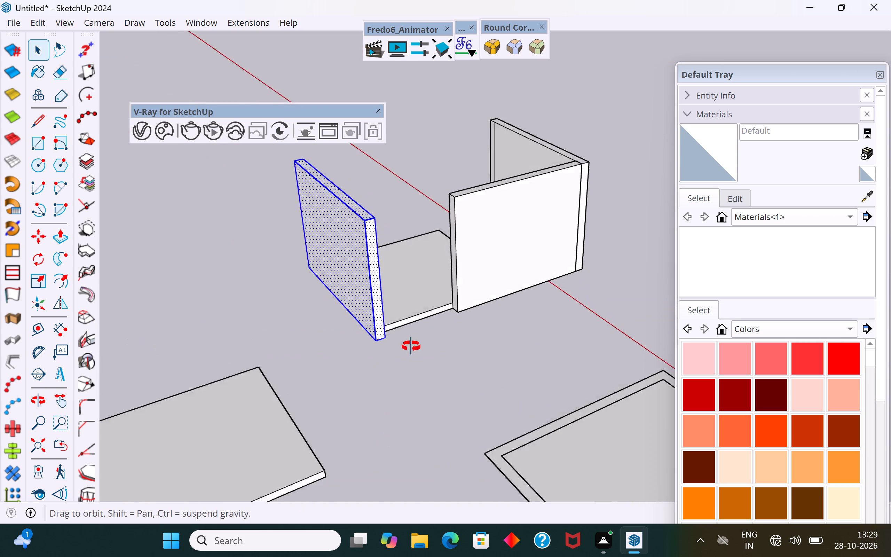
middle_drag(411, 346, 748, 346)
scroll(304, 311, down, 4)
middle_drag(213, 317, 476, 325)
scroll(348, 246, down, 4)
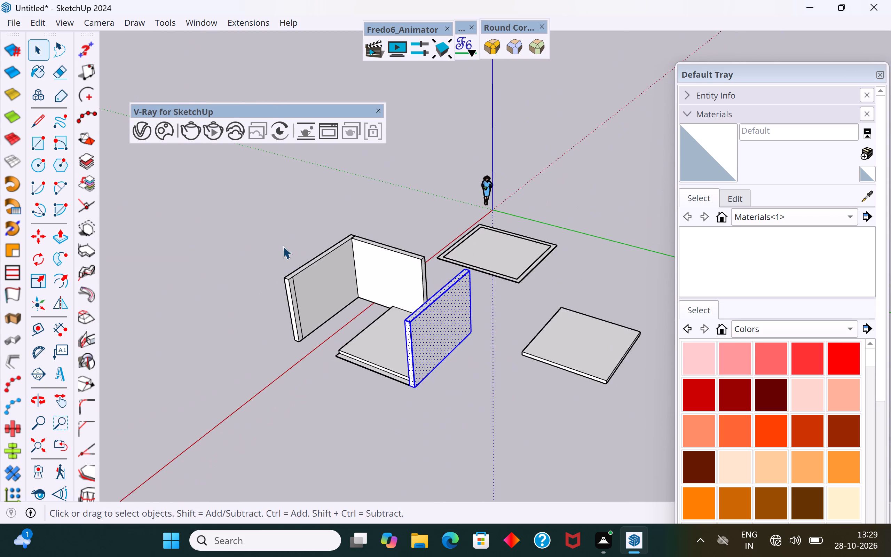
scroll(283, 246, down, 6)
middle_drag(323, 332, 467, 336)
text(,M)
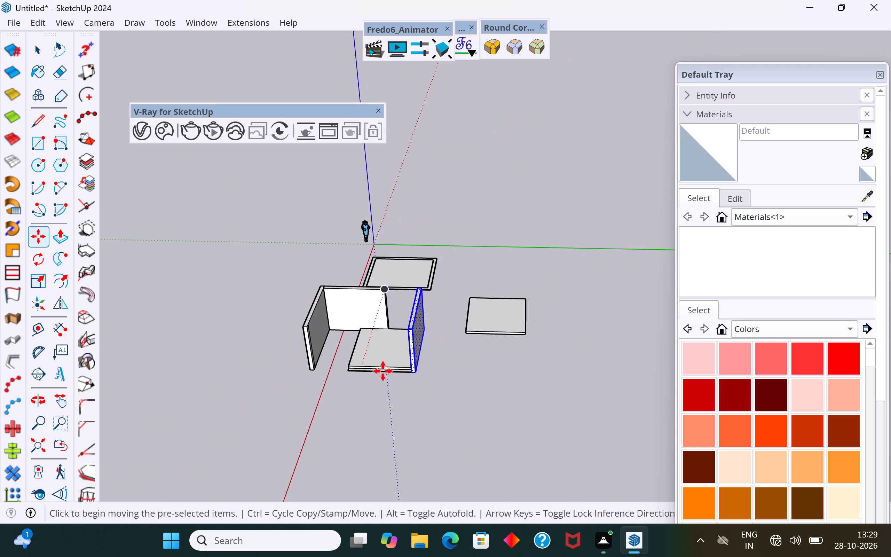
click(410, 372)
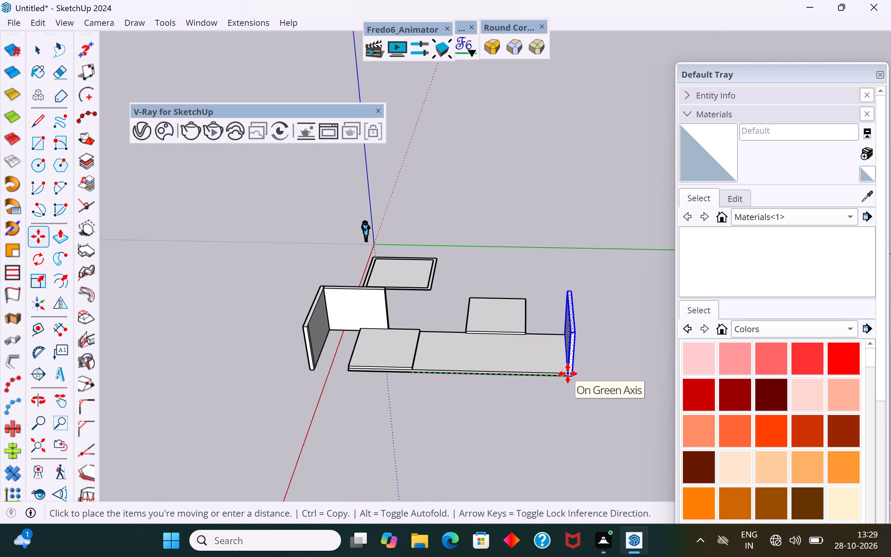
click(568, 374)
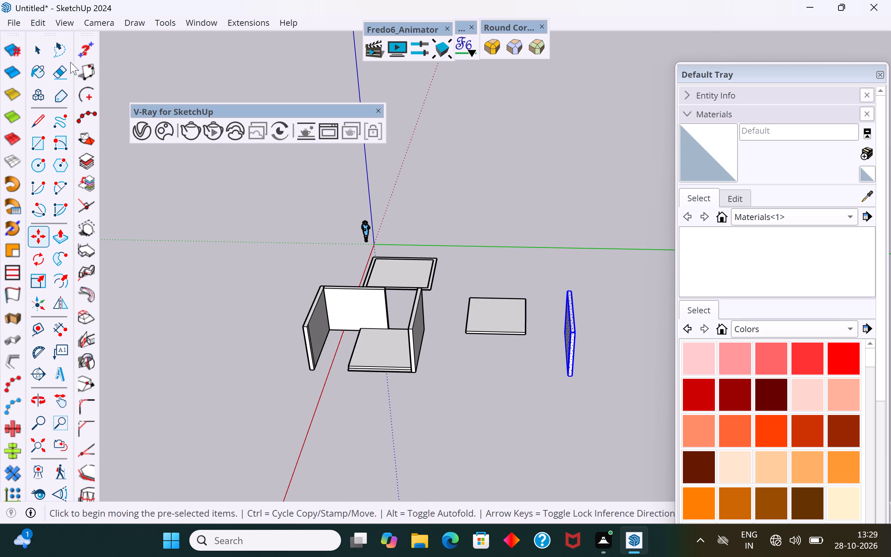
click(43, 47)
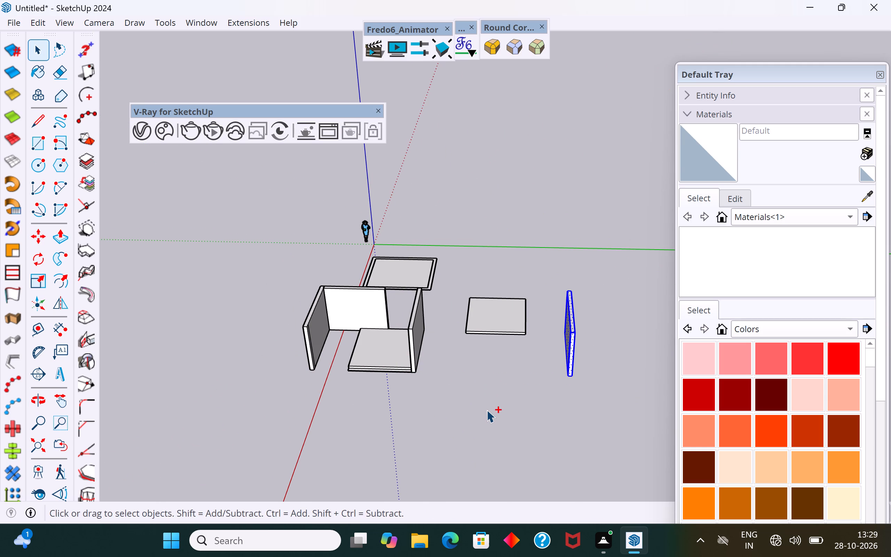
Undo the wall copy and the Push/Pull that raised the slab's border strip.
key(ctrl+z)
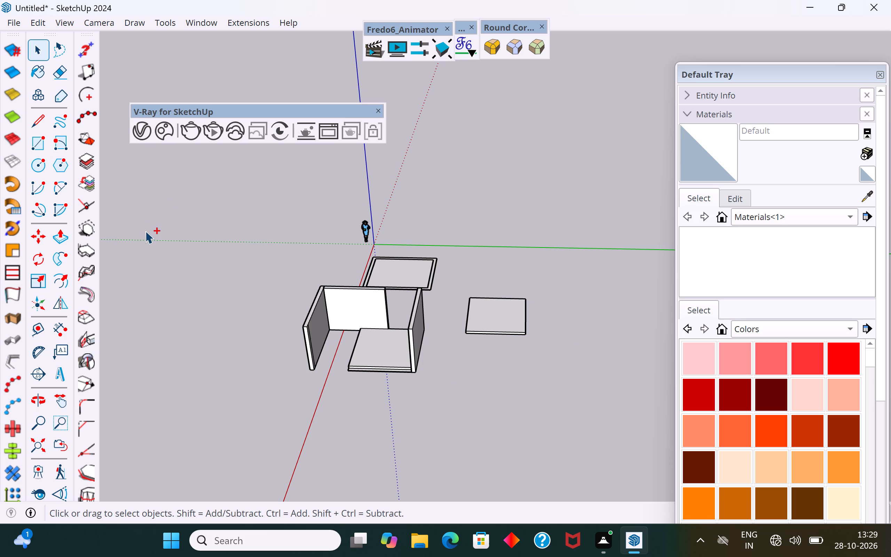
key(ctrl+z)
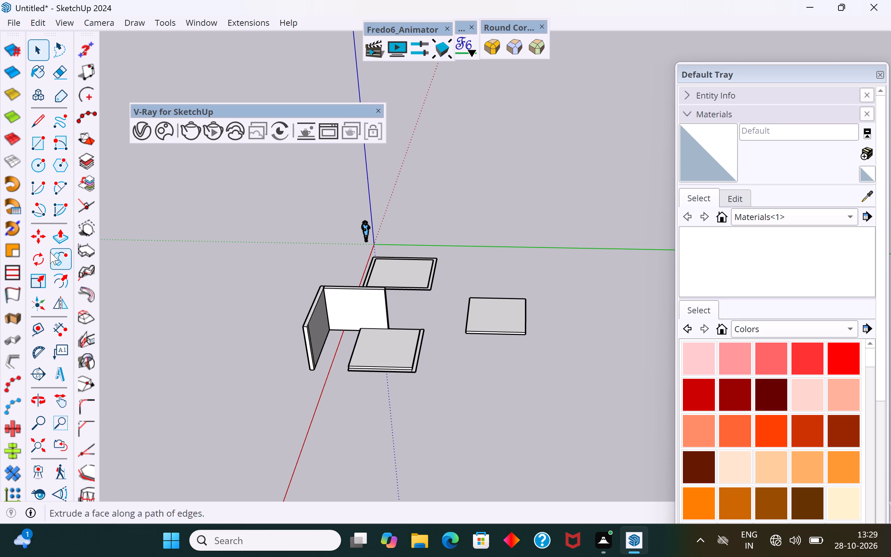
Push/Pull the slab's side border strip up to the top of the standing wall again, and clear the selection.
click(65, 237)
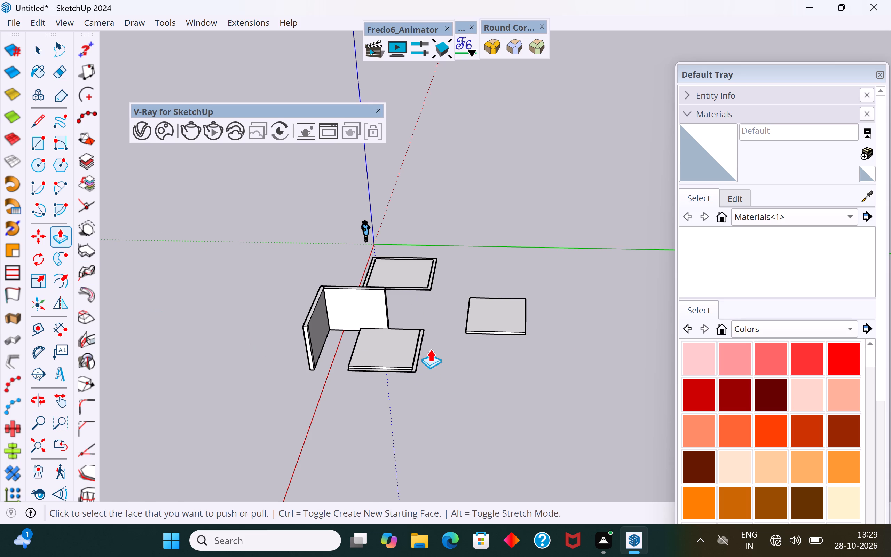
scroll(427, 347, up, 15)
click(405, 315)
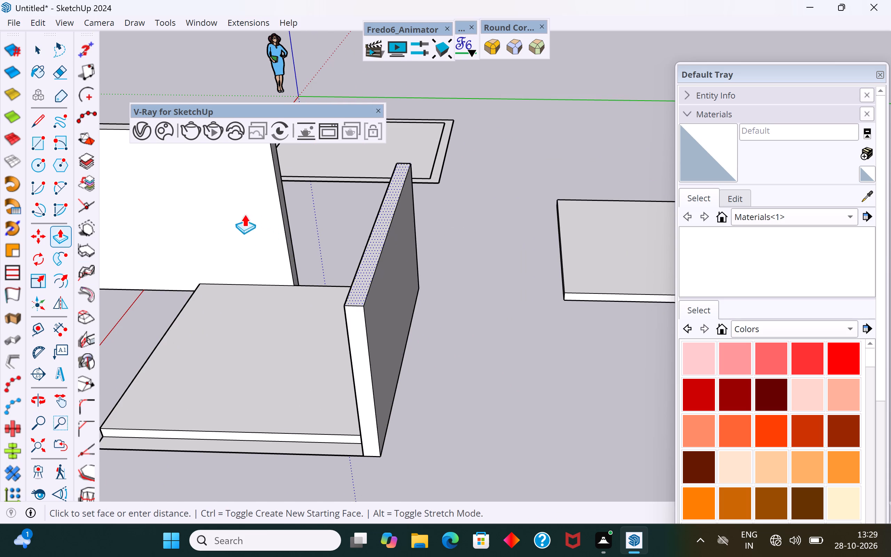
scroll(321, 337, down, 11)
click(282, 261)
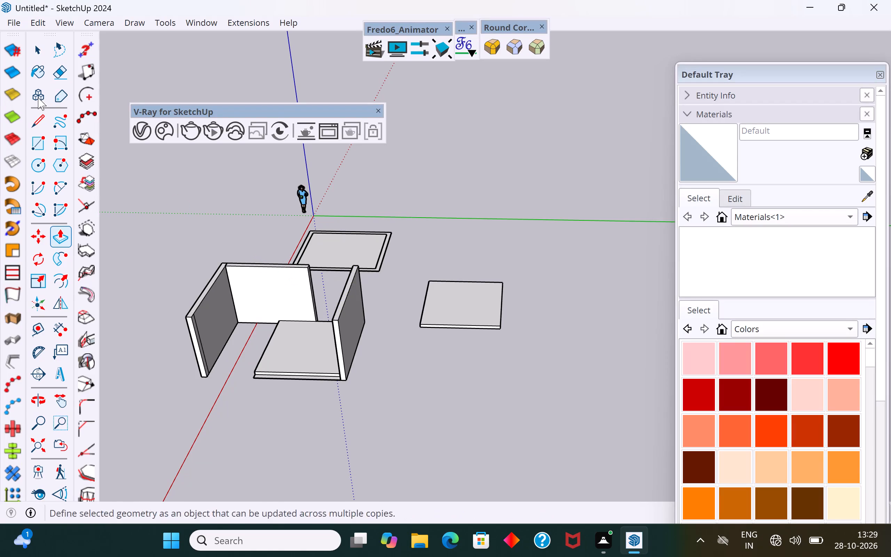
click(33, 50)
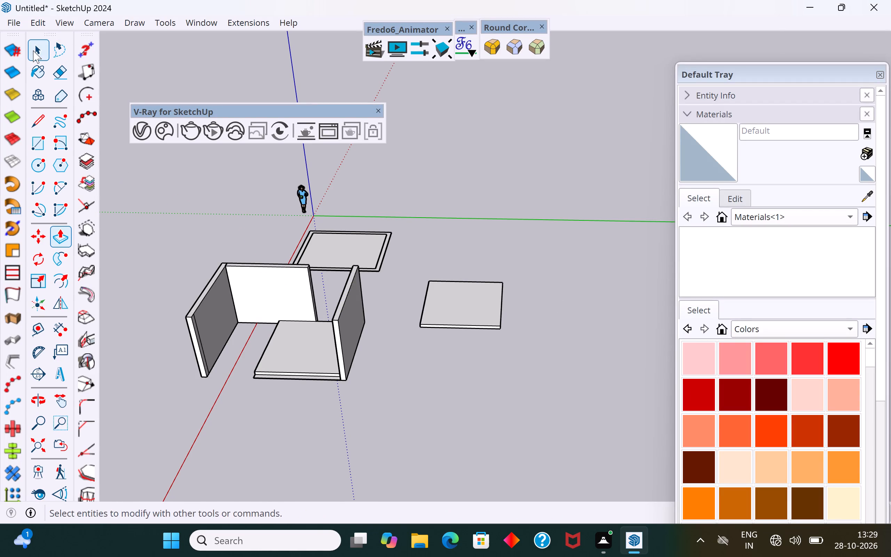
click(124, 193)
Select all connected geometry of the raised side wall, and remove the slab's underside face from the selection.
scroll(282, 334, down, 3)
middle_drag(285, 331, 425, 182)
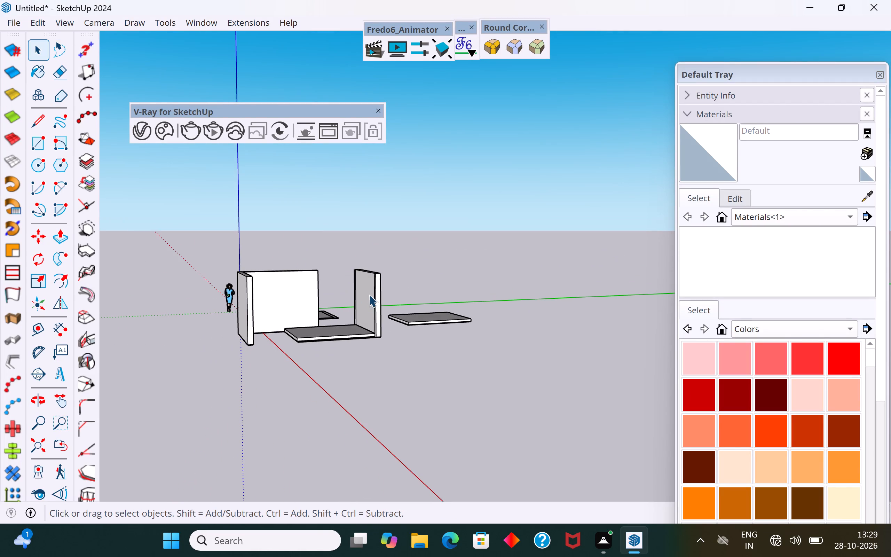
scroll(369, 295, up, 4)
triple_click(384, 278)
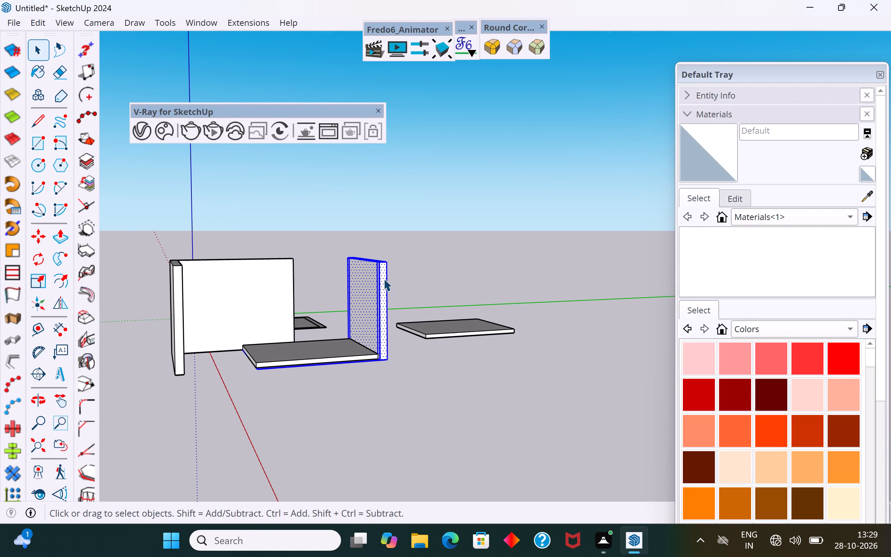
middle_drag(354, 349, 337, 204)
scroll(356, 349, up, 1)
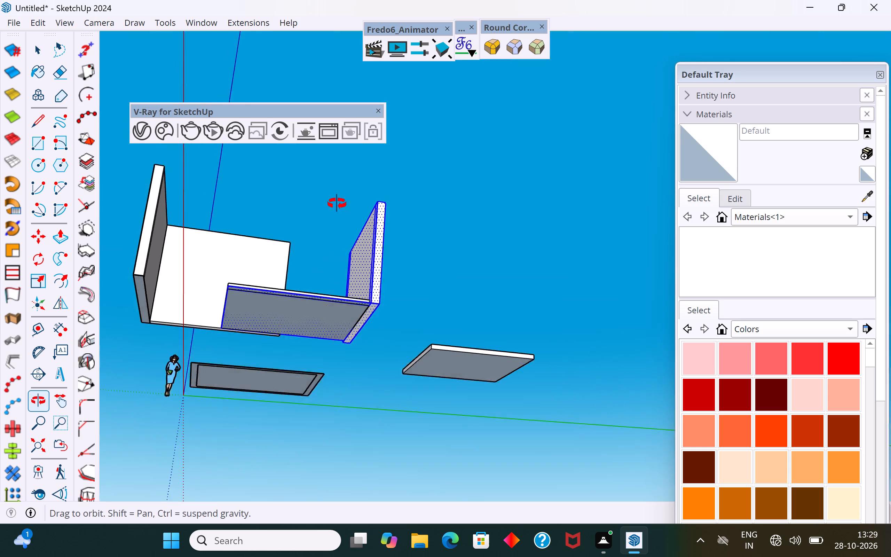
middle_drag(337, 204, 351, 150)
shift+click(344, 278)
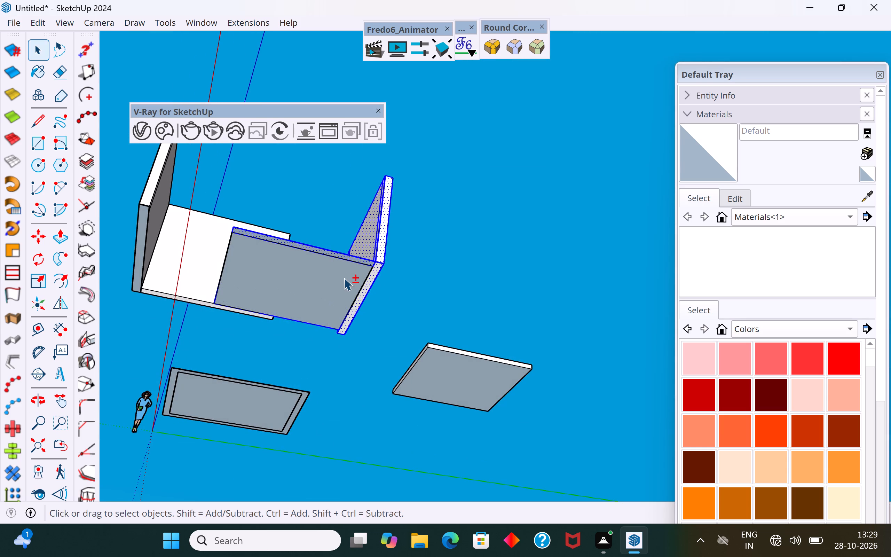
shift+click(360, 259)
shift+click(361, 261)
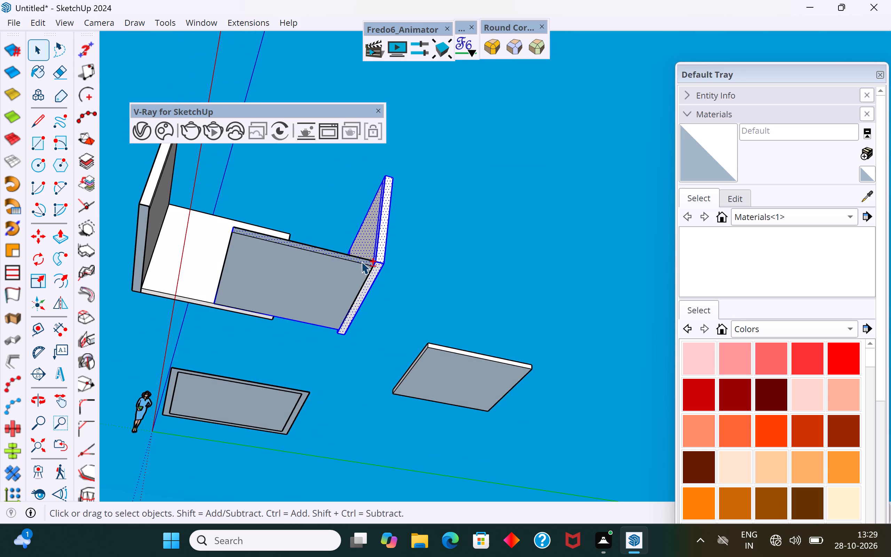
shift+click(360, 260)
scroll(359, 264, up, 3)
middle_drag(358, 264, 346, 307)
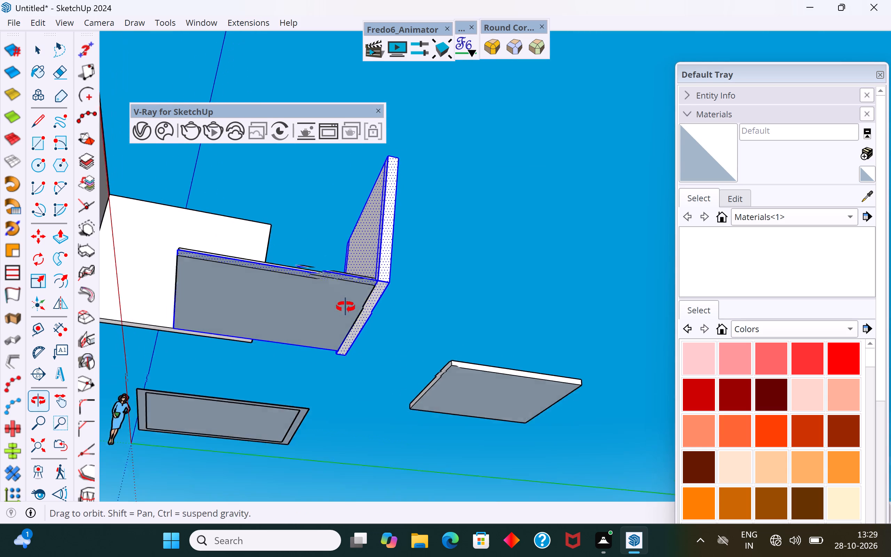
middle_drag(346, 307, 345, 314)
Remove the adjoining border strip's underside face and its surrounding edges from the wall selection.
scroll(350, 299, up, 9)
middle_drag(358, 280, 347, 389)
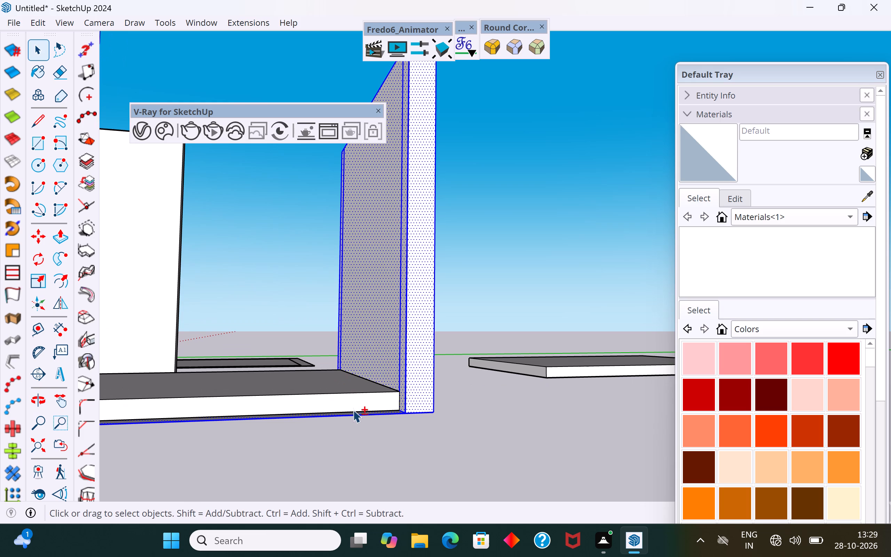
shift+click(357, 416)
shift+middle_drag(361, 417, 361, 298)
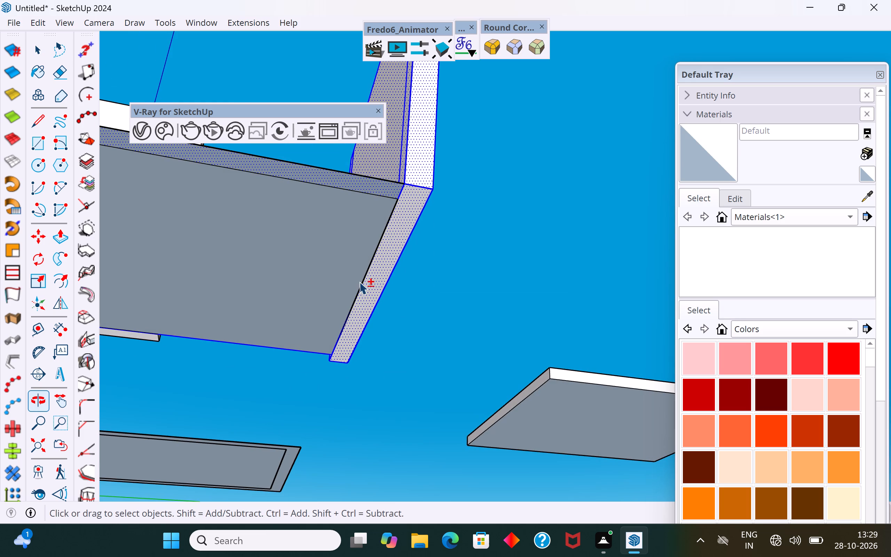
shift+click(358, 183)
scroll(423, 225, down, 4)
middle_drag(299, 295, 307, 296)
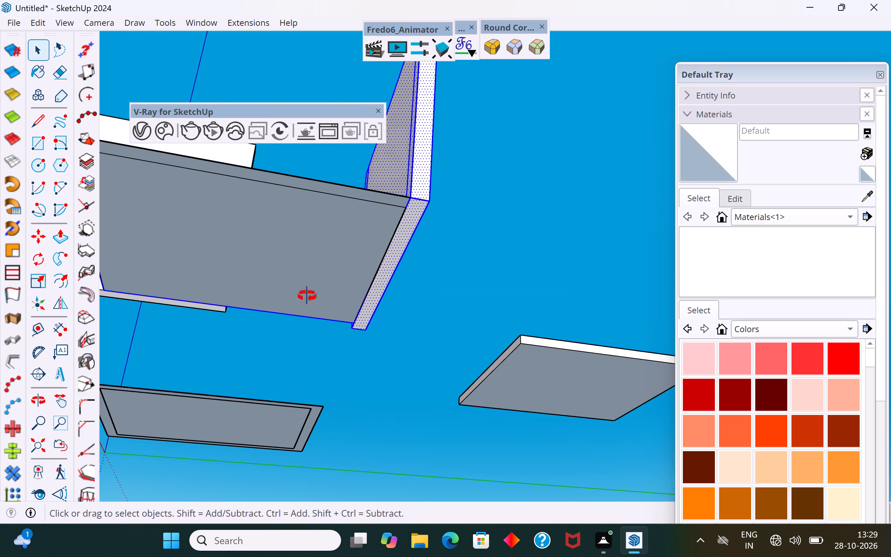
middle_drag(307, 296, 467, 345)
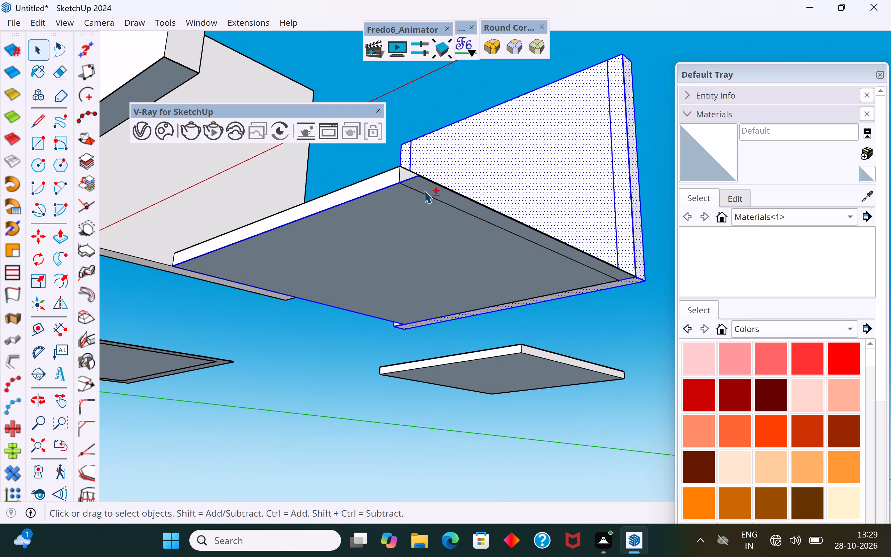
shift+click(409, 180)
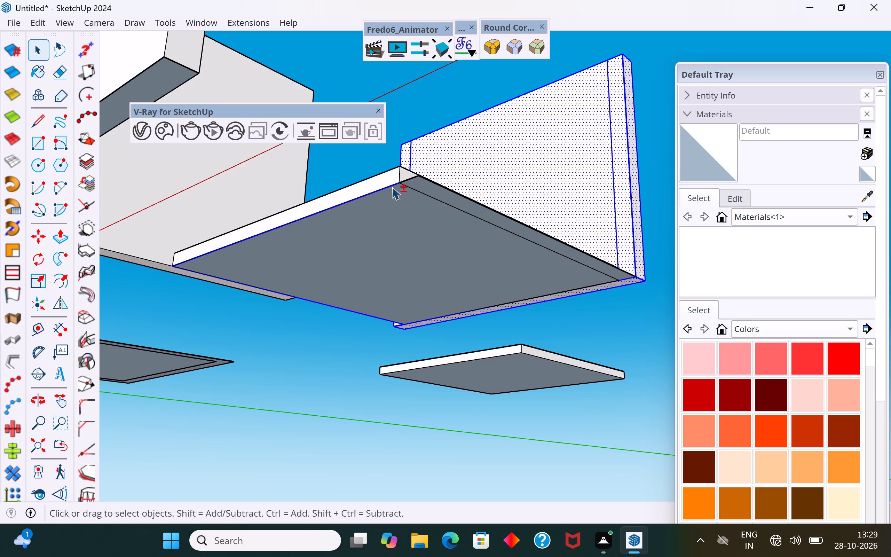
shift+click(392, 183)
Deselect the remaining lower edge on the slab's far side and make the selected wall a group.
middle_drag(335, 242, 565, 227)
scroll(294, 275, down, 5)
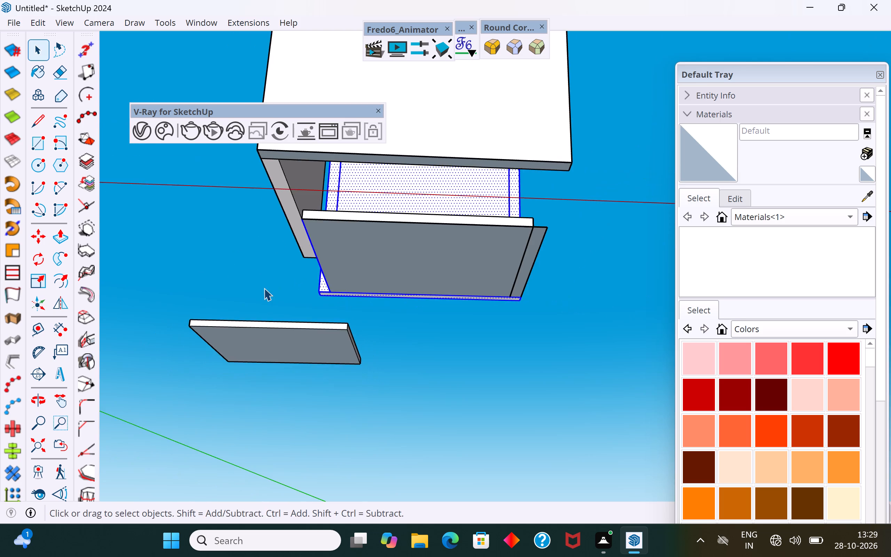
middle_drag(288, 284, 580, 310)
scroll(271, 304, down, 6)
middle_drag(284, 306, 545, 241)
scroll(459, 241, up, 4)
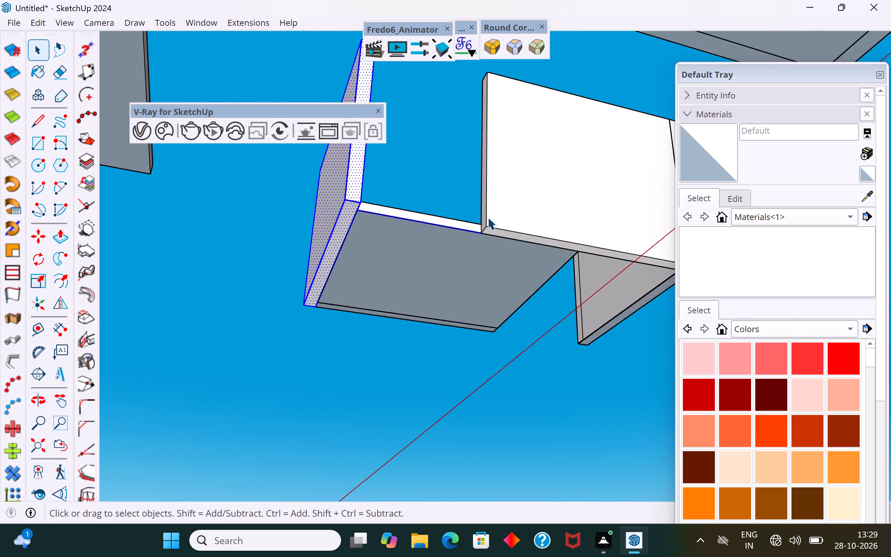
scroll(488, 217, up, 5)
middle_drag(494, 216, 495, 126)
shift+click(449, 173)
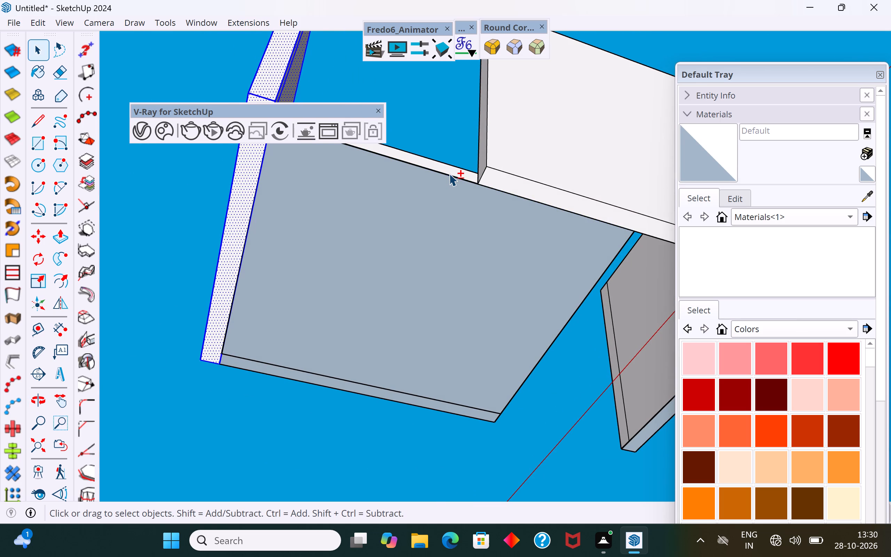
scroll(386, 263, down, 4)
middle_drag(389, 279, 354, 426)
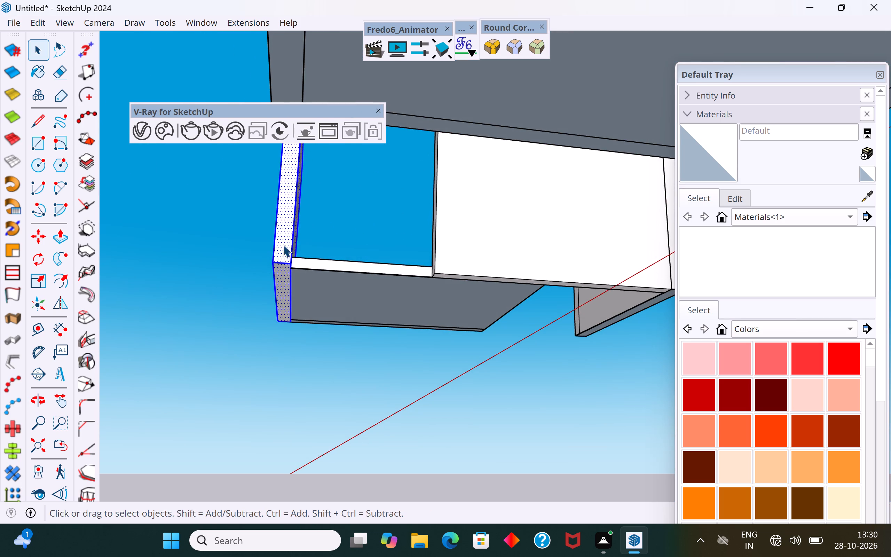
right_click(284, 242)
click(325, 134)
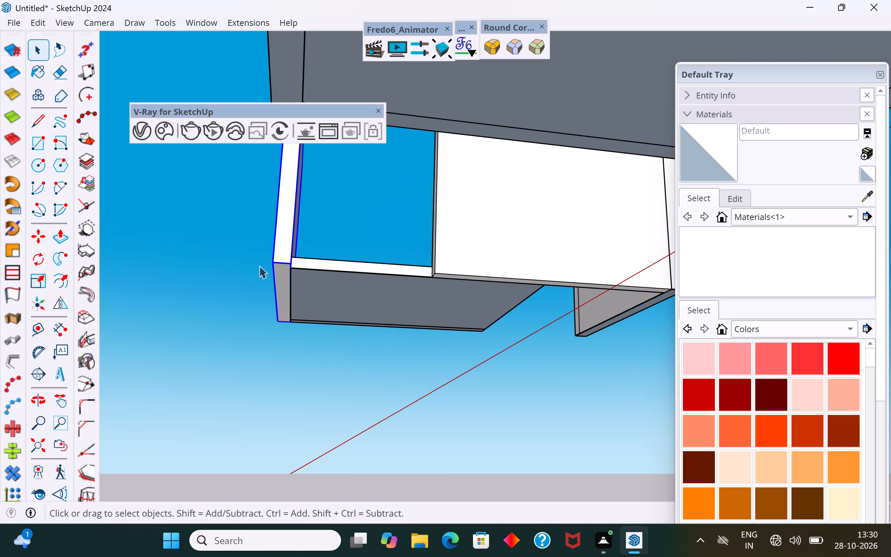
click(248, 273)
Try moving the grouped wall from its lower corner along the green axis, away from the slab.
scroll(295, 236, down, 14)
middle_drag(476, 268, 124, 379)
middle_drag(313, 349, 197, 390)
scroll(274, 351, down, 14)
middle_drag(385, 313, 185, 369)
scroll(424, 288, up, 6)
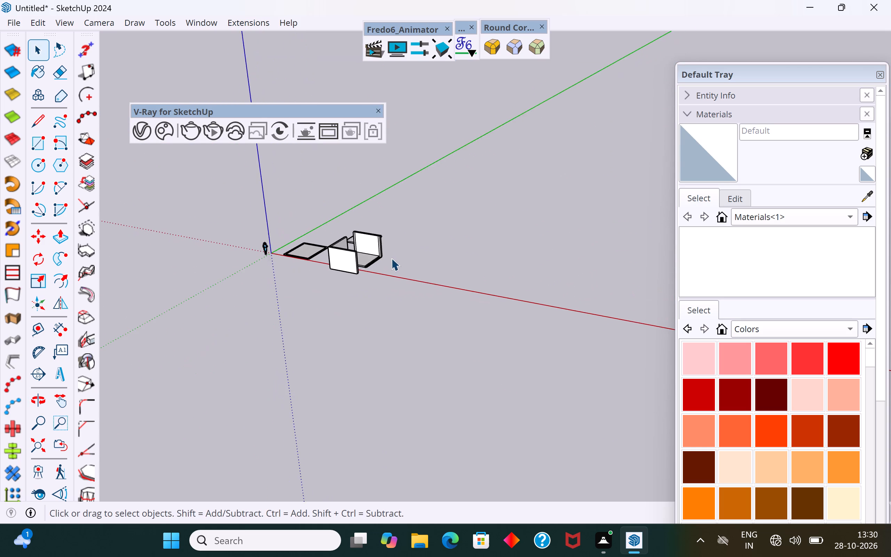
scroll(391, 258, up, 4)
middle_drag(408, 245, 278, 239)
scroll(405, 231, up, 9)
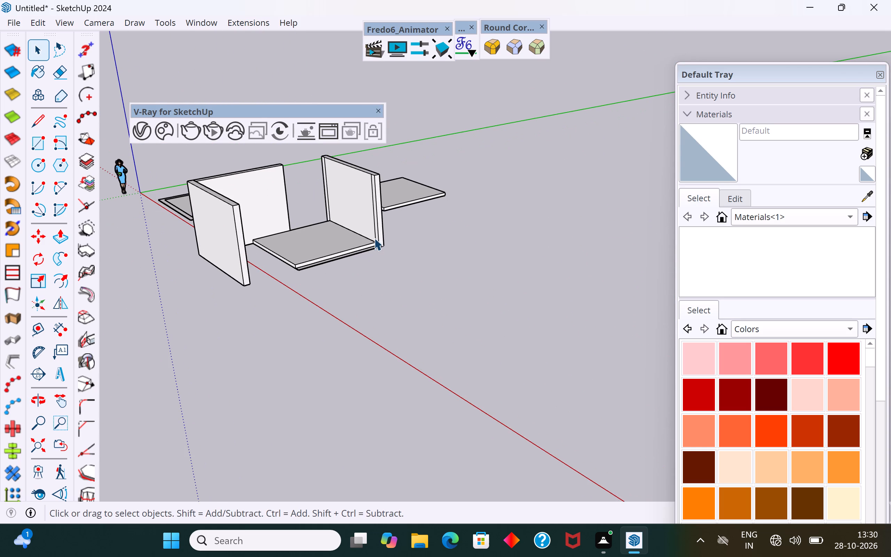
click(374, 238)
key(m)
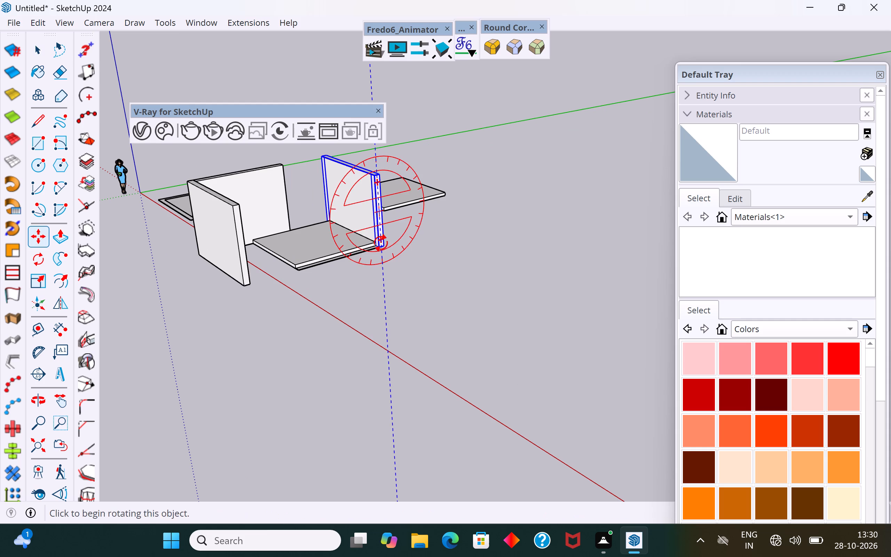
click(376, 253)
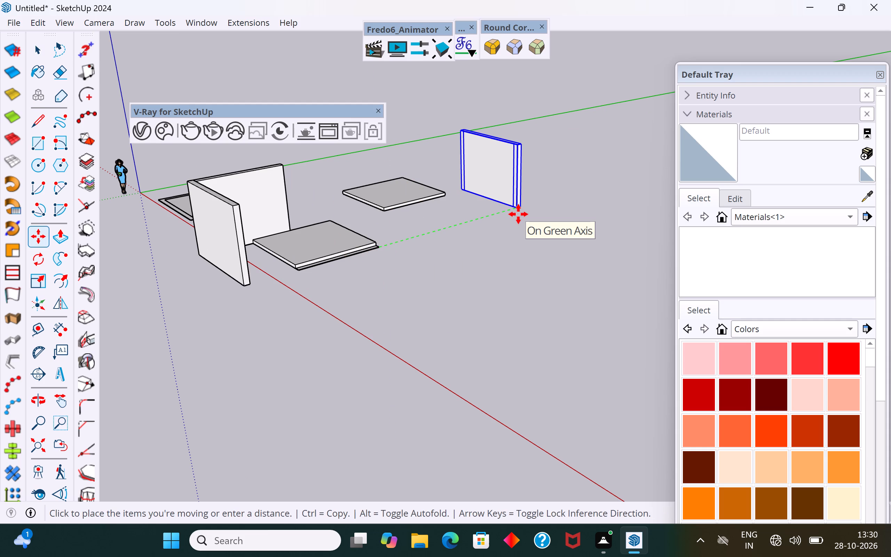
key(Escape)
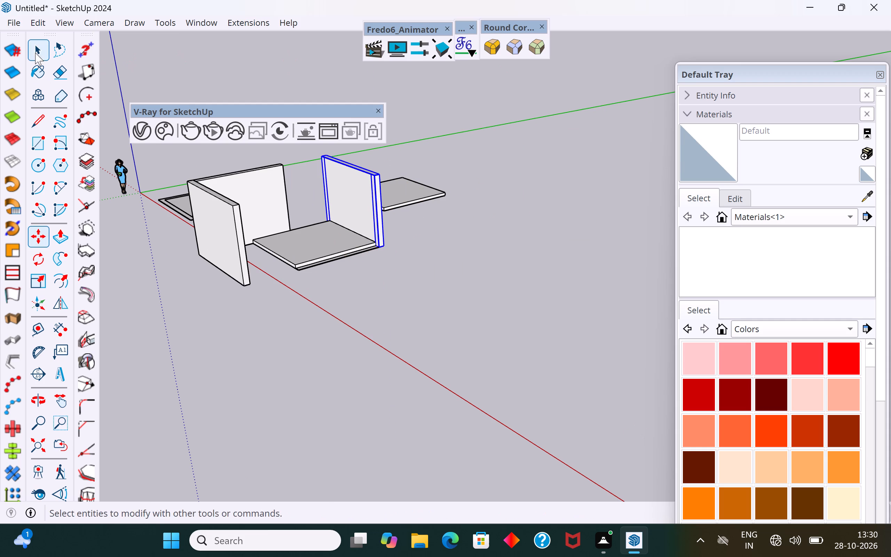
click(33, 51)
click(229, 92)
Push/Pull the border strip along the slab's open side up to the top of the adjacent grouped wall.
scroll(254, 188, up, 9)
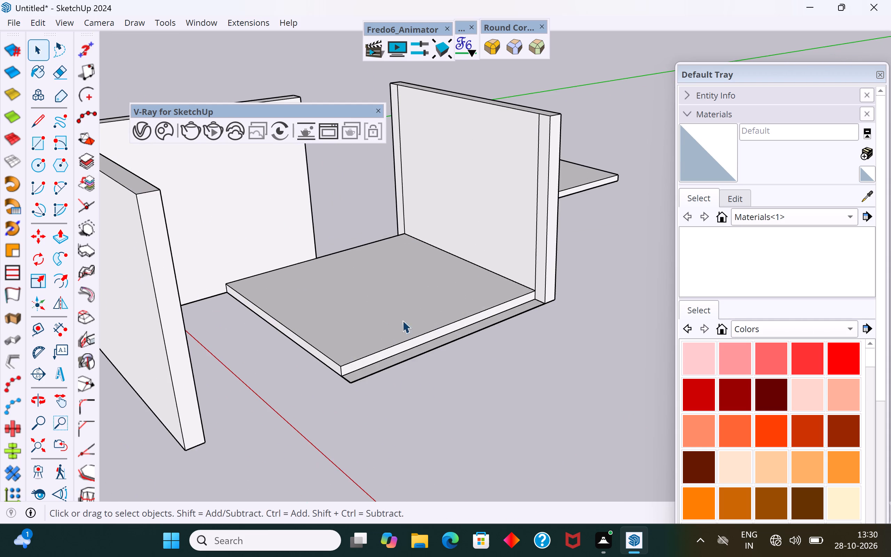
scroll(421, 326, up, 1)
middle_drag(415, 333, 276, 400)
scroll(478, 296, up, 3)
middle_drag(486, 283, 654, 250)
scroll(488, 283, up, 1)
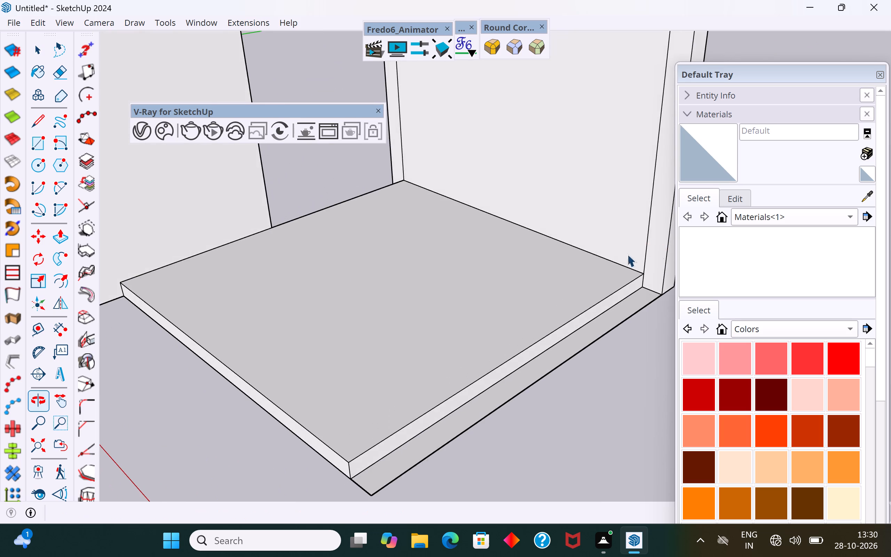
scroll(301, 259, down, 11)
middle_drag(385, 314, 252, 325)
scroll(316, 223, up, 5)
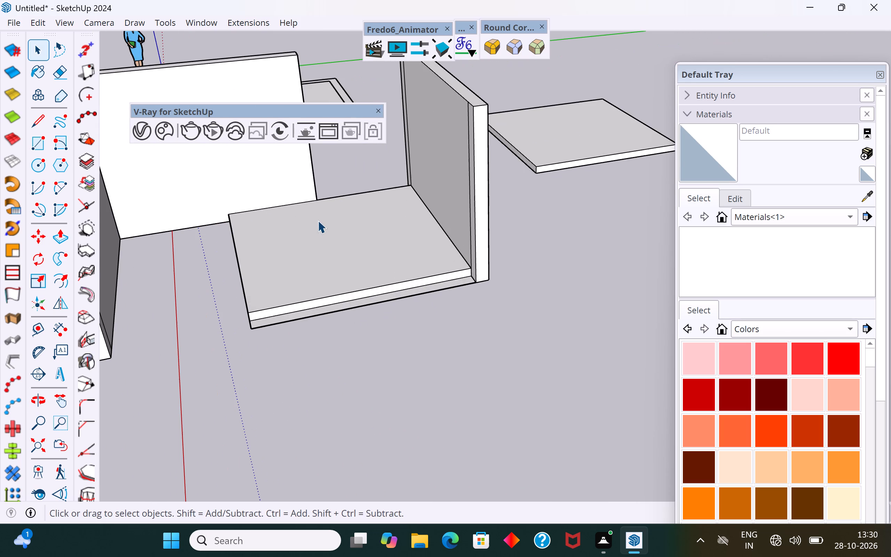
scroll(399, 266, up, 4)
click(438, 300)
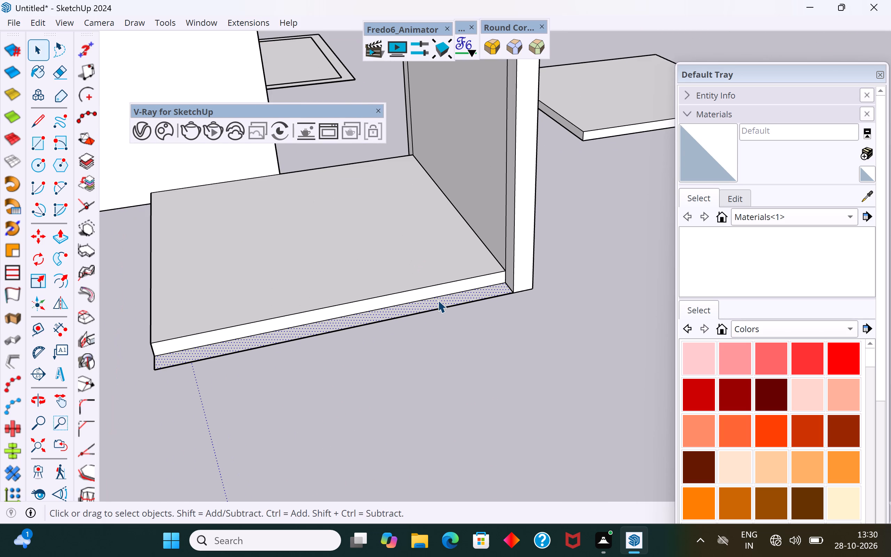
scroll(372, 394, down, 10)
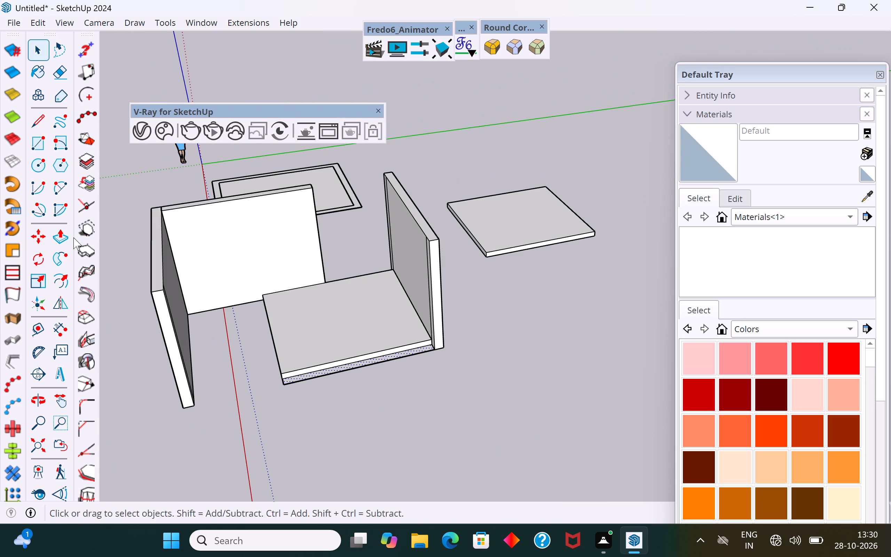
click(64, 238)
scroll(391, 230, up, 3)
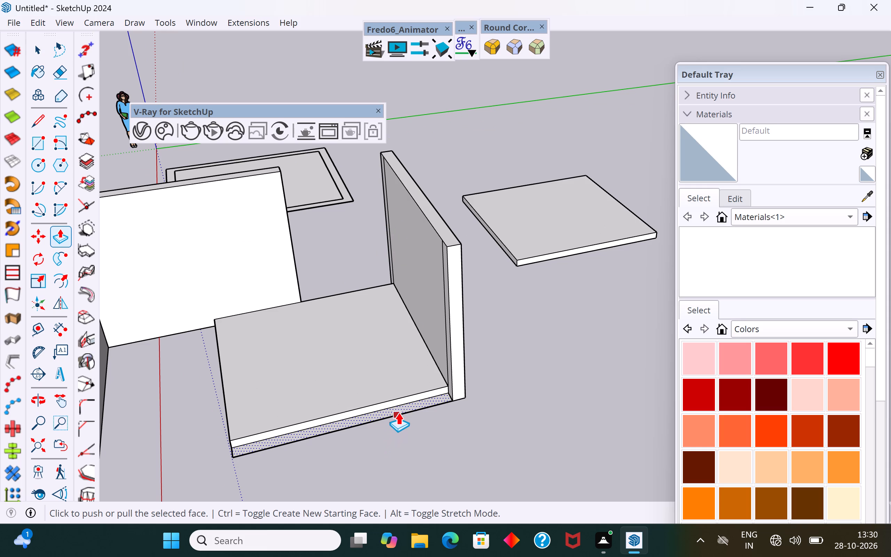
click(401, 409)
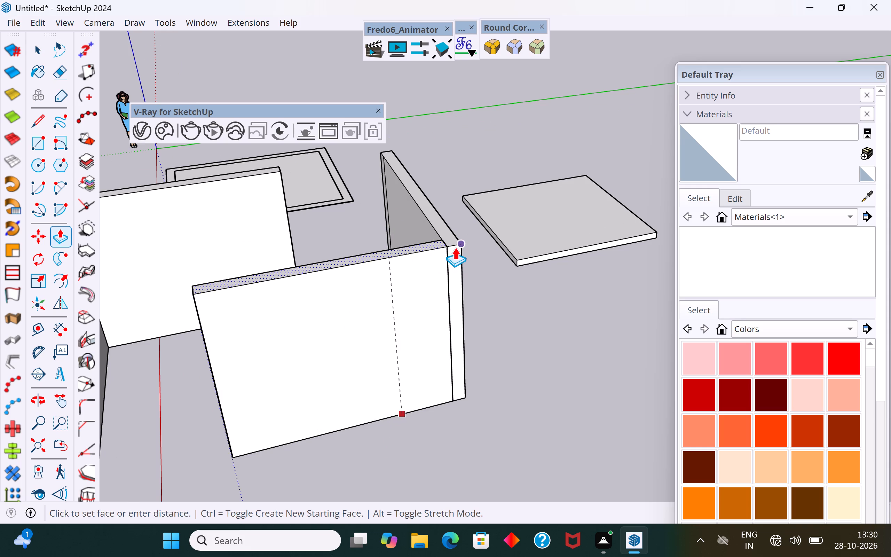
click(455, 247)
click(42, 46)
click(202, 63)
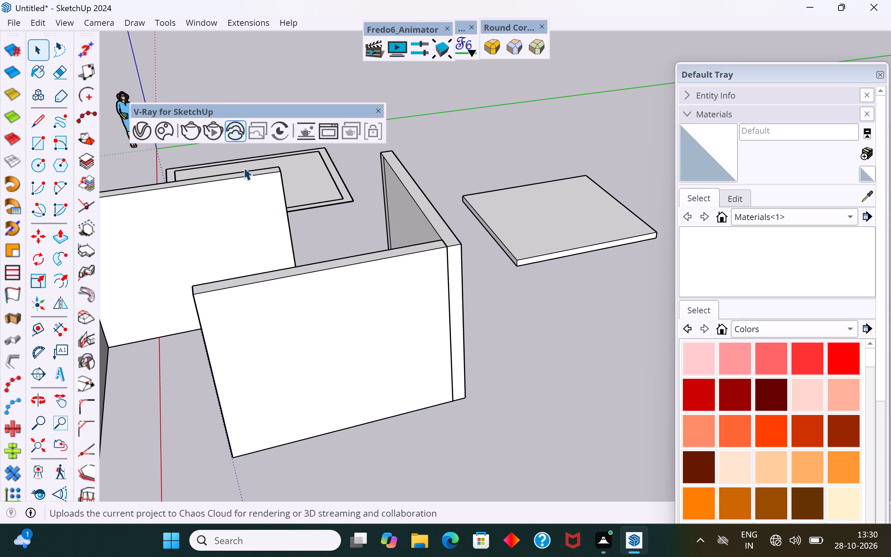
Select the newly raised wall with all its connected geometry and make it a group.
scroll(244, 301, down, 4)
middle_drag(259, 309, 565, 254)
scroll(406, 267, down, 4)
middle_drag(403, 267, 390, 379)
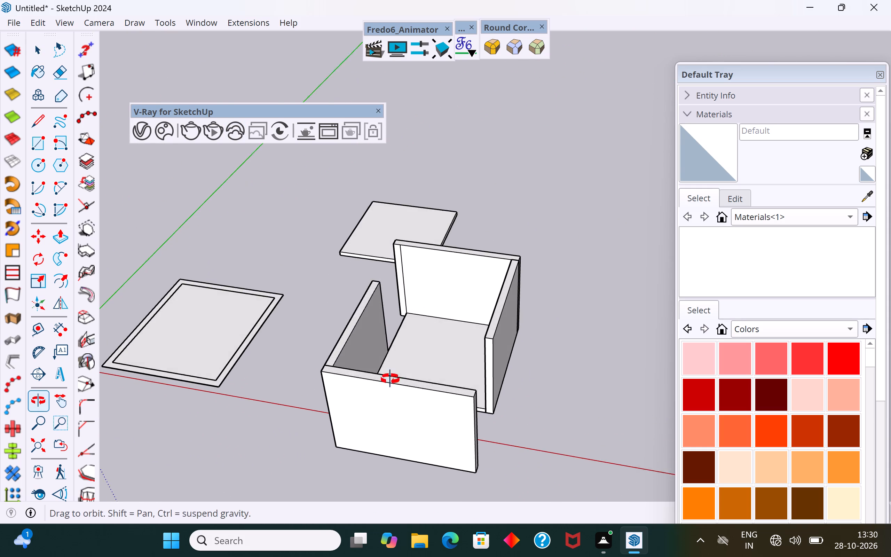
middle_drag(390, 379, 390, 382)
triple_click(491, 342)
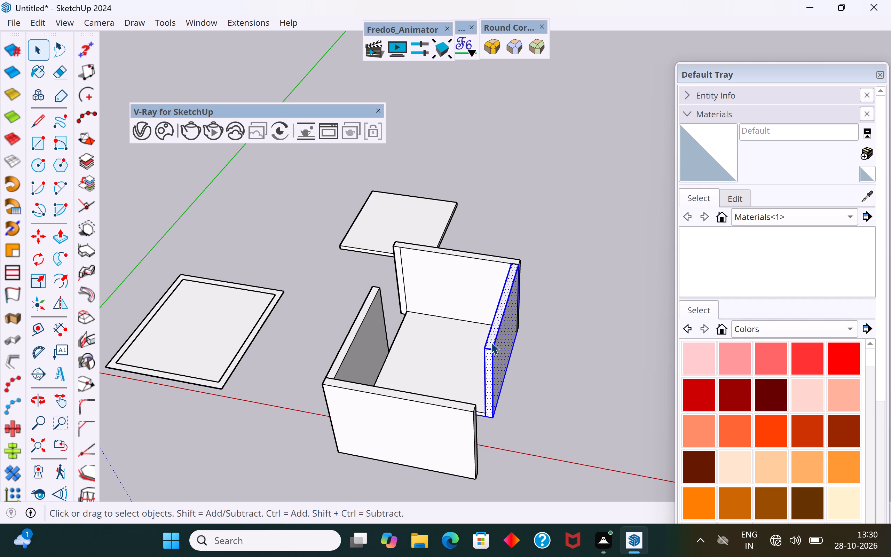
click(491, 342)
right_click(492, 342)
click(541, 127)
click(528, 299)
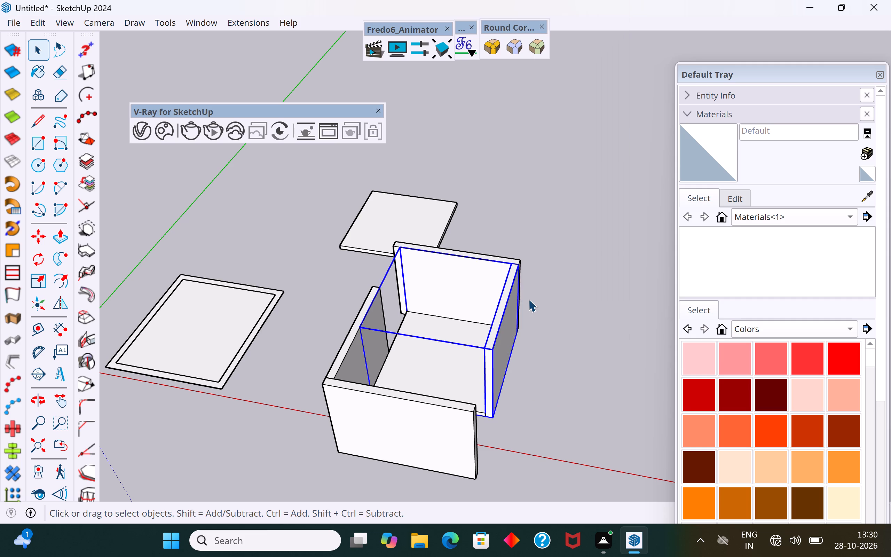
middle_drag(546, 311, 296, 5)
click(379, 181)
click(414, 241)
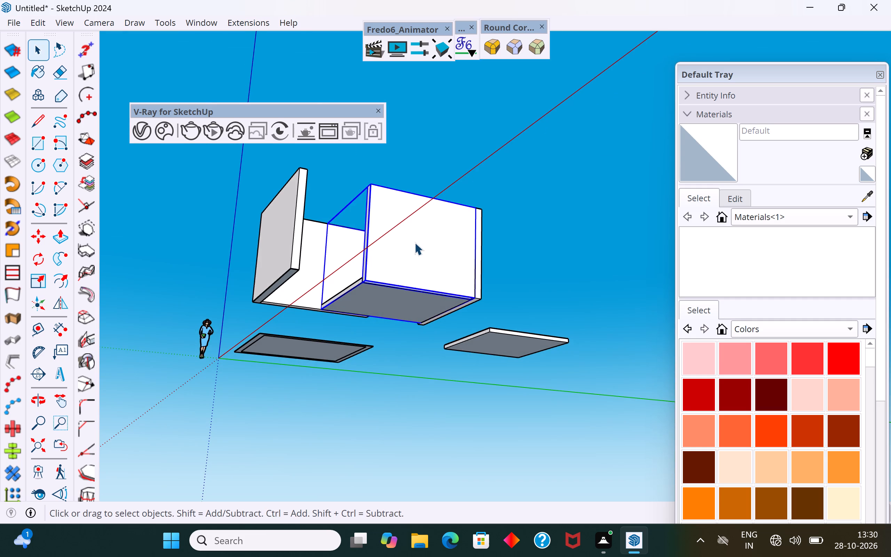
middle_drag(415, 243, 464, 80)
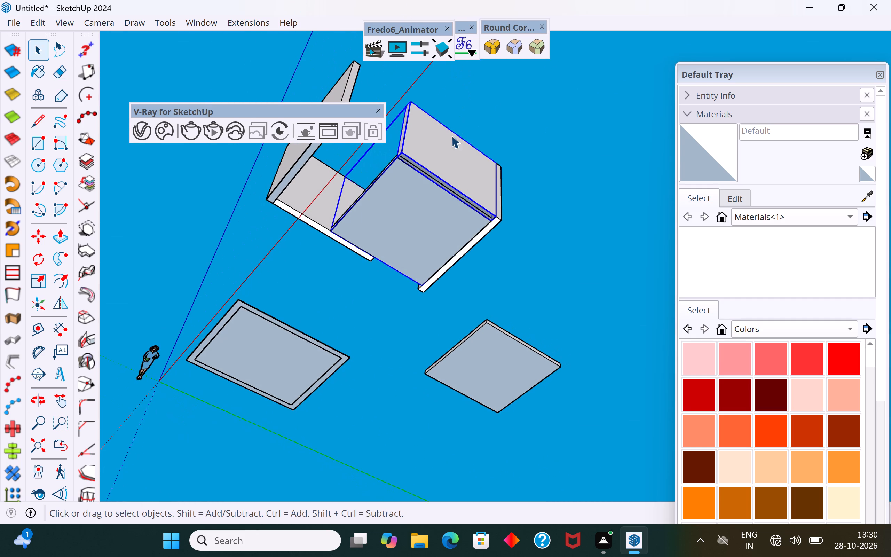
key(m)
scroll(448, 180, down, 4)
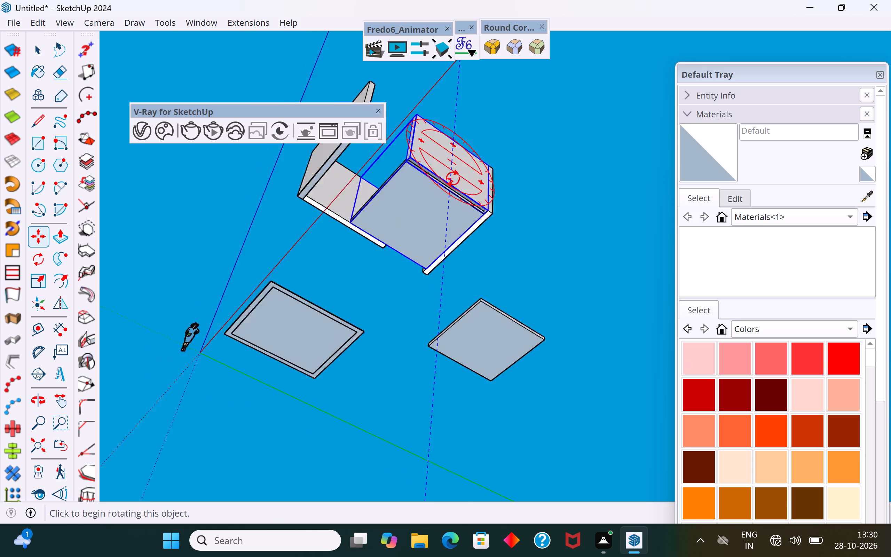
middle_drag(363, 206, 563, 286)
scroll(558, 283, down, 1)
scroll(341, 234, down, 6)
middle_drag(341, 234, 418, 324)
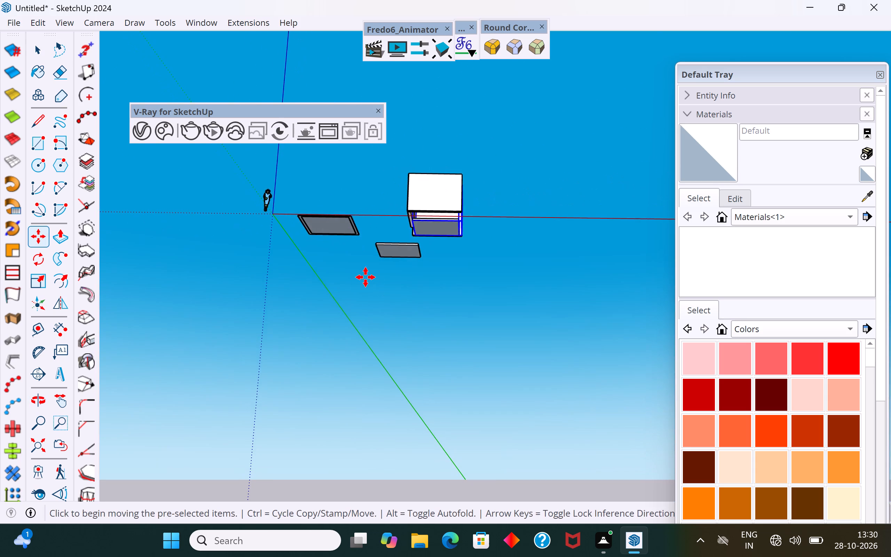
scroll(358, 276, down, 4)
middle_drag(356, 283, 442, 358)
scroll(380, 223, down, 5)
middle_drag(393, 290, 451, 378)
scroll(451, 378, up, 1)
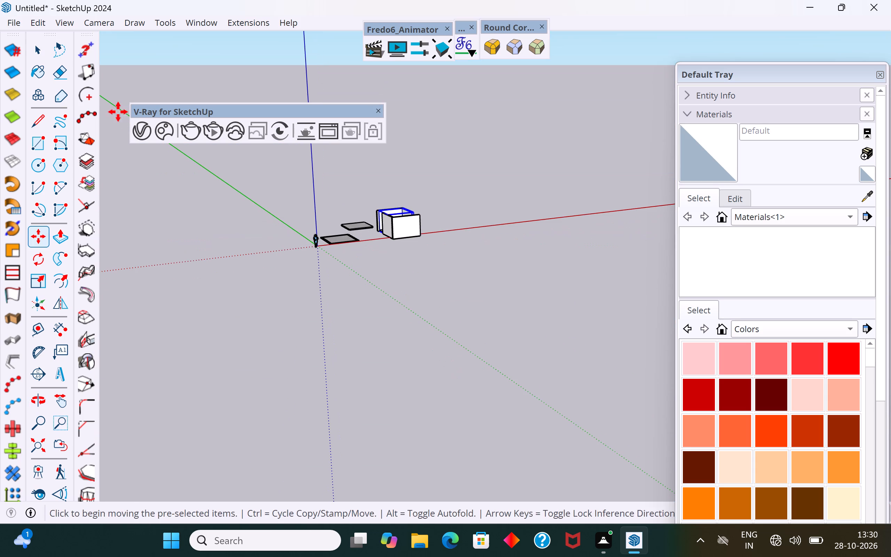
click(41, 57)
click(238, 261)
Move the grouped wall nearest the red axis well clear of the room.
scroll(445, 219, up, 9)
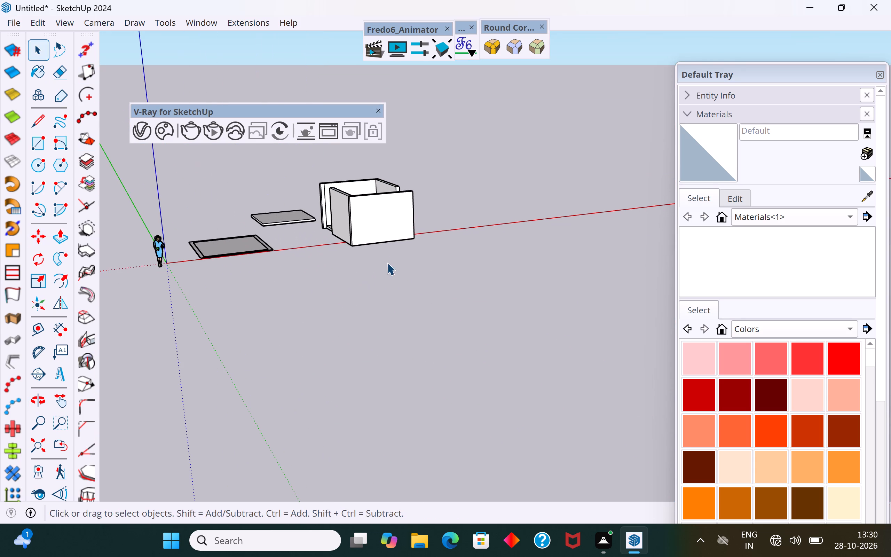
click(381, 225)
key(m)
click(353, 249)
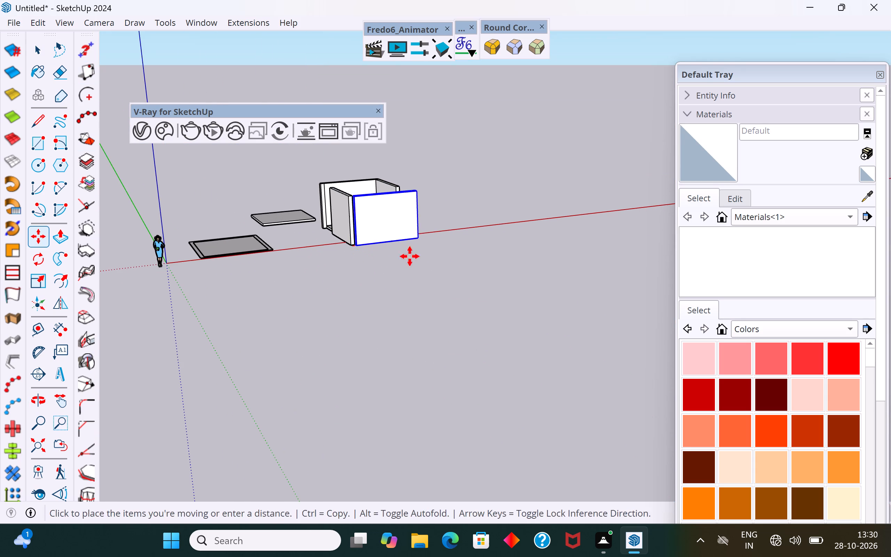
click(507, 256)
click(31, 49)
Open the detached wall's group, reverse its narrow bottom face and close the group.
middle_drag(488, 309, 499, 300)
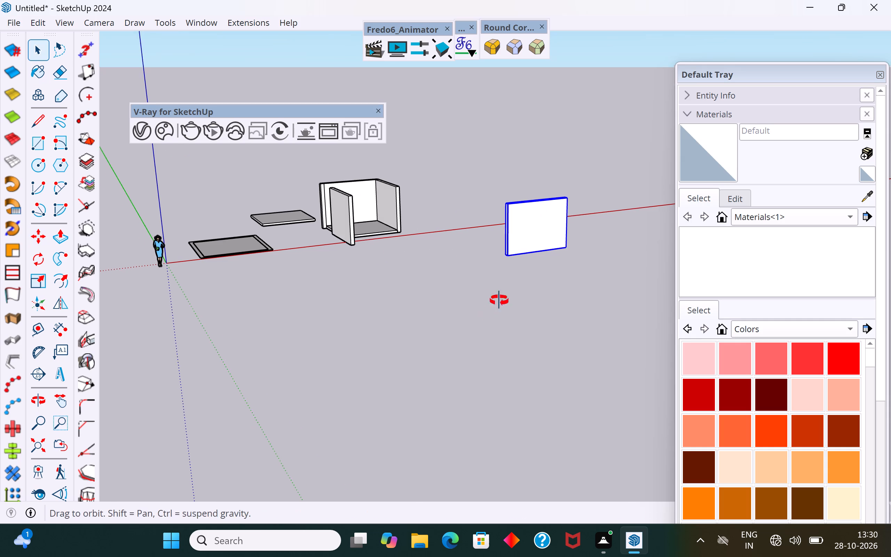
middle_drag(499, 300, 349, 62)
scroll(525, 255, up, 15)
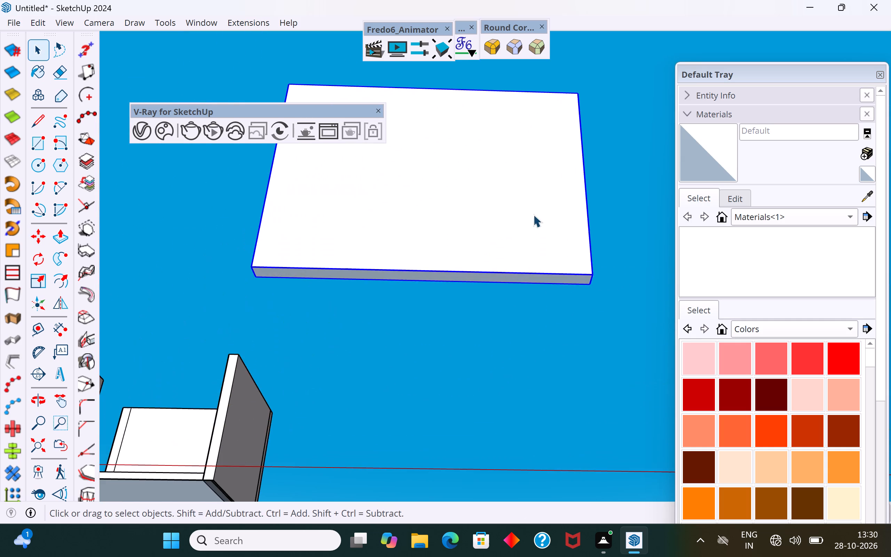
middle_drag(535, 223, 520, 78)
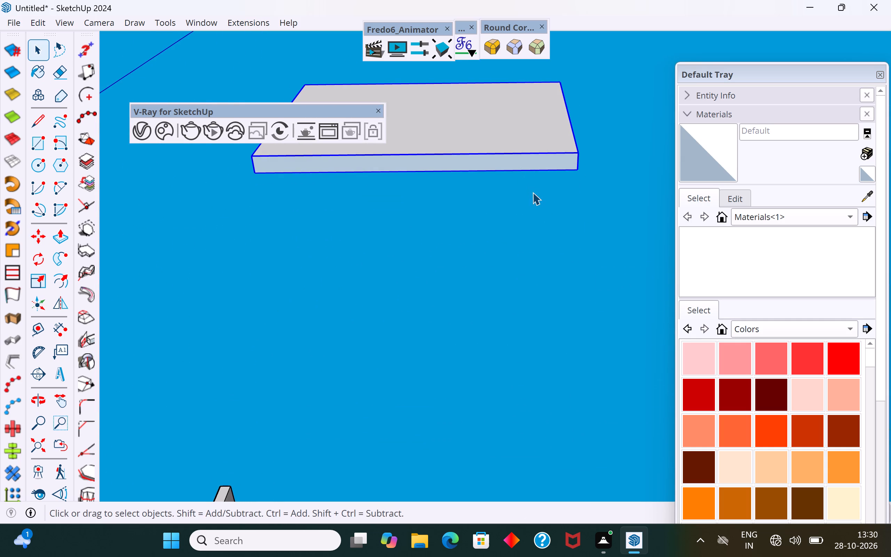
click(539, 160)
double_click(539, 160)
right_click(539, 160)
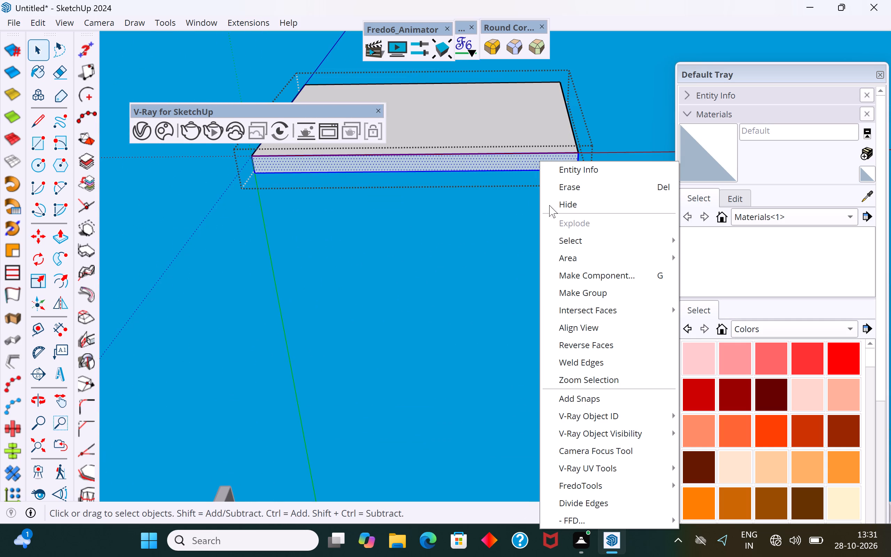
click(585, 309)
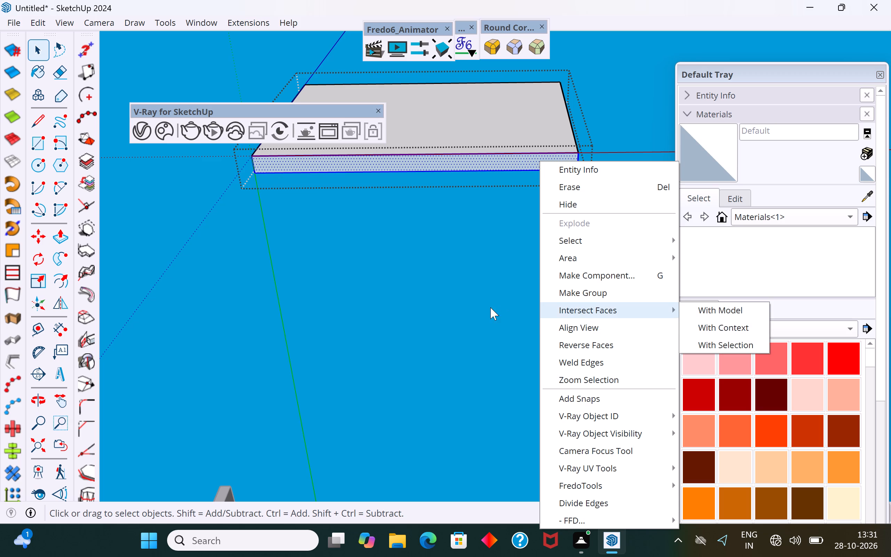
click(606, 348)
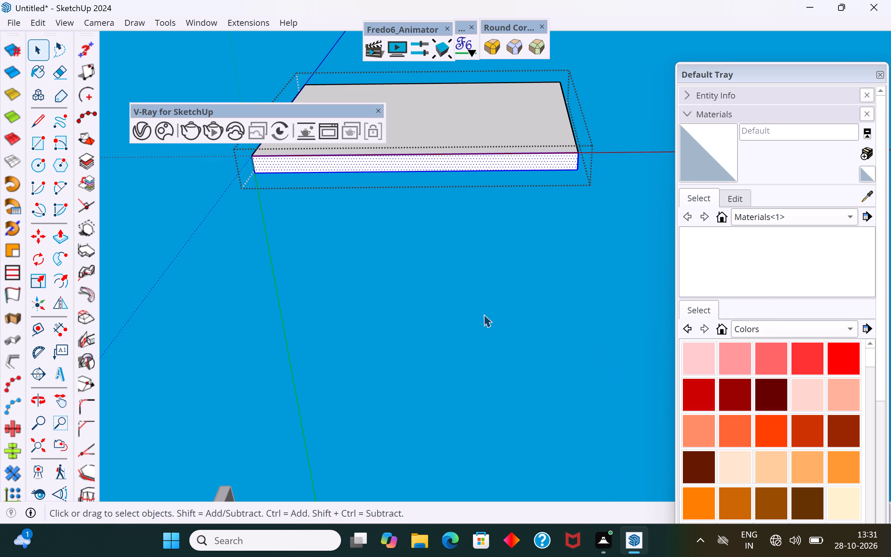
scroll(483, 301, down, 6)
click(484, 301)
Move the detached wall by its lower corner back to the room's outer bottom corner, lining it up with the adjacent wall, and deselect it.
middle_drag(509, 197, 533, 490)
scroll(510, 258, down, 4)
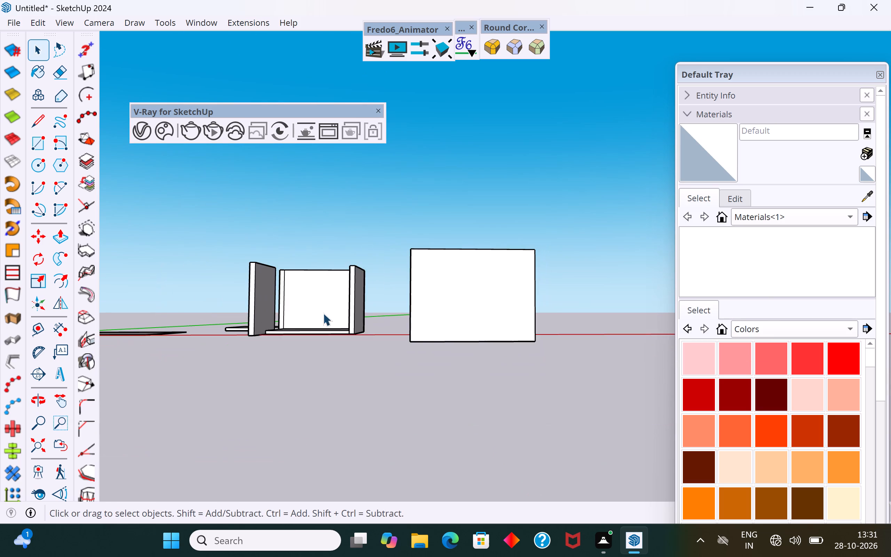
middle_drag(342, 349, 479, 516)
scroll(421, 298, down, 6)
middle_drag(402, 299, 46, 368)
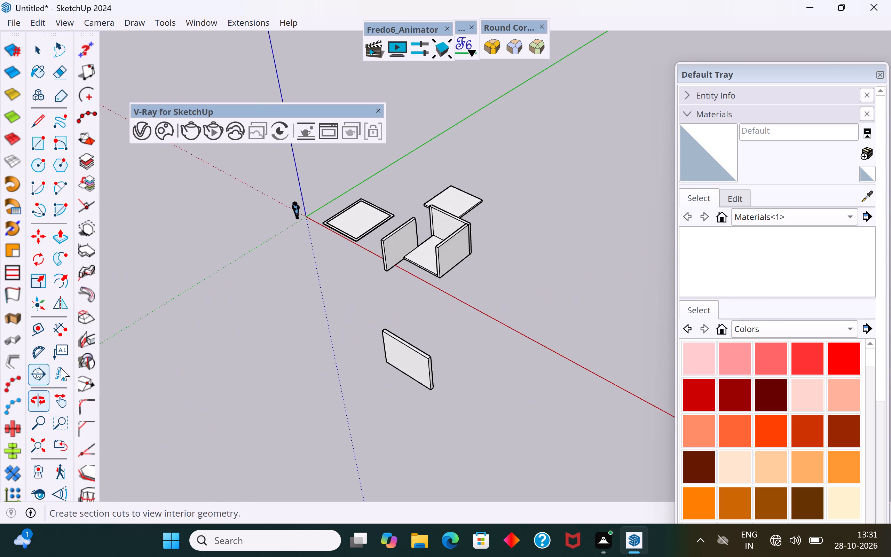
scroll(388, 328, up, 2)
click(436, 386)
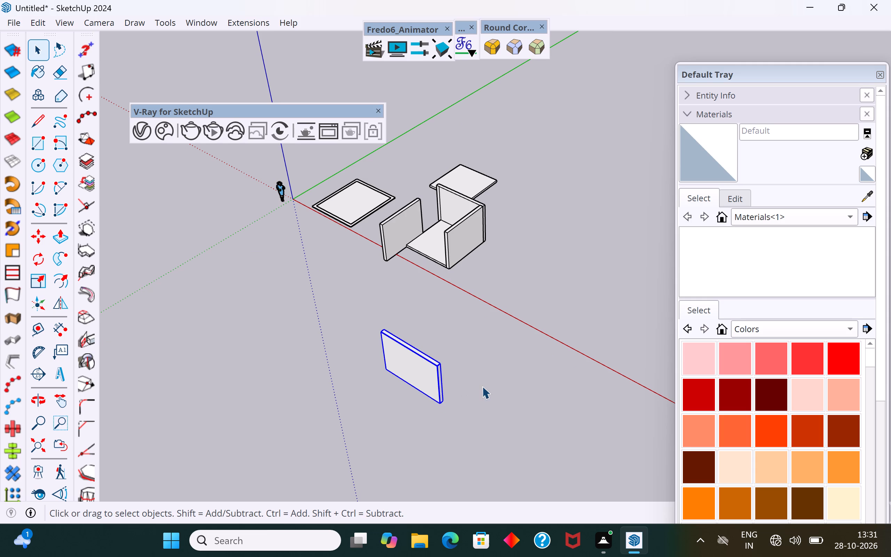
key(m)
middle_drag(464, 408, 319, 401)
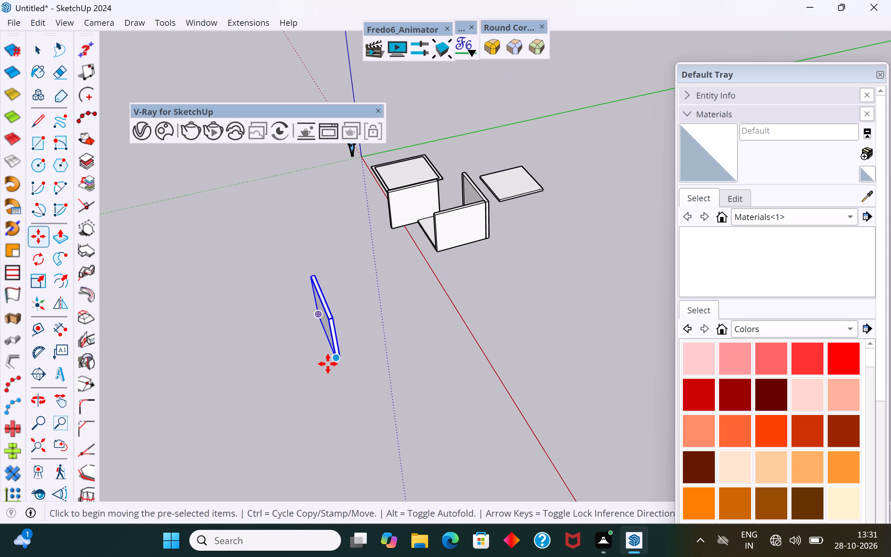
click(334, 362)
scroll(416, 255, up, 15)
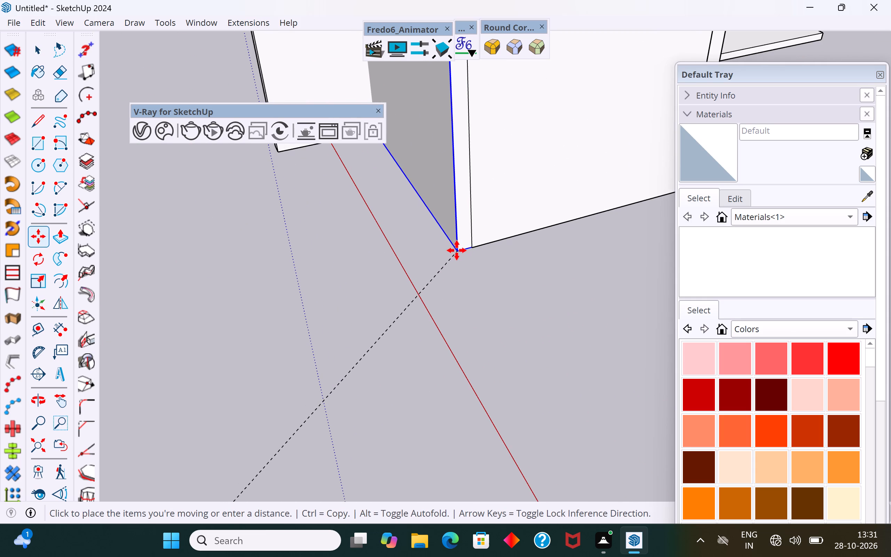
click(457, 252)
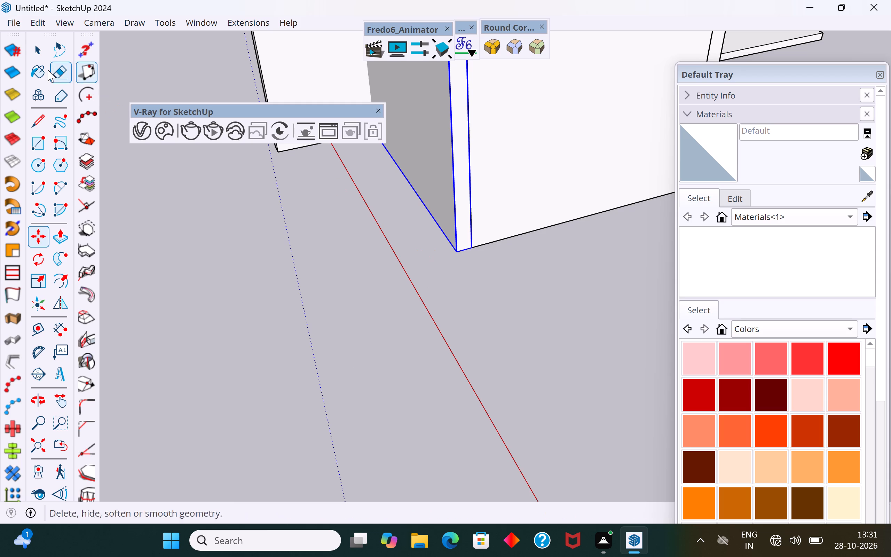
click(36, 49)
click(239, 261)
Move the protruding grouped wall by its top corner between the two side walls to close the room's open side, and deselect it.
scroll(481, 378, down, 6)
middle_drag(354, 379, 558, 508)
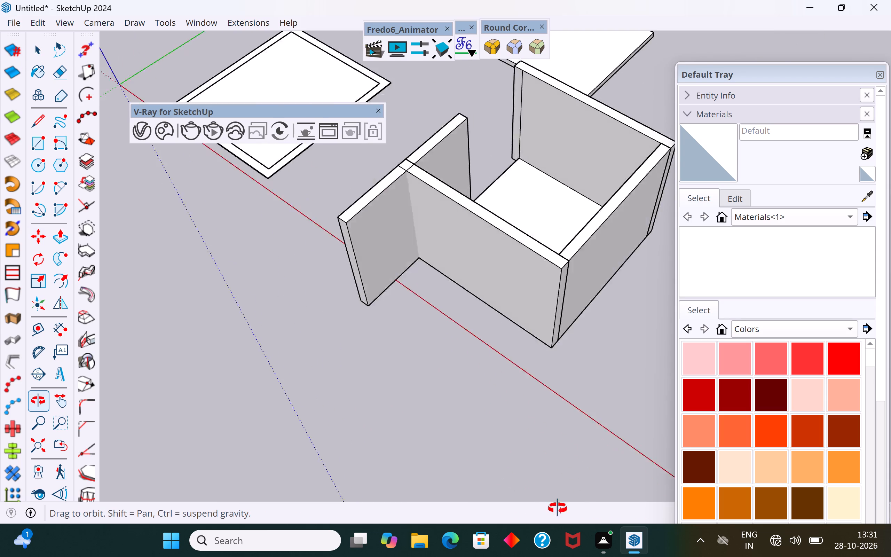
middle_drag(558, 508, 745, 526)
scroll(242, 385, down, 5)
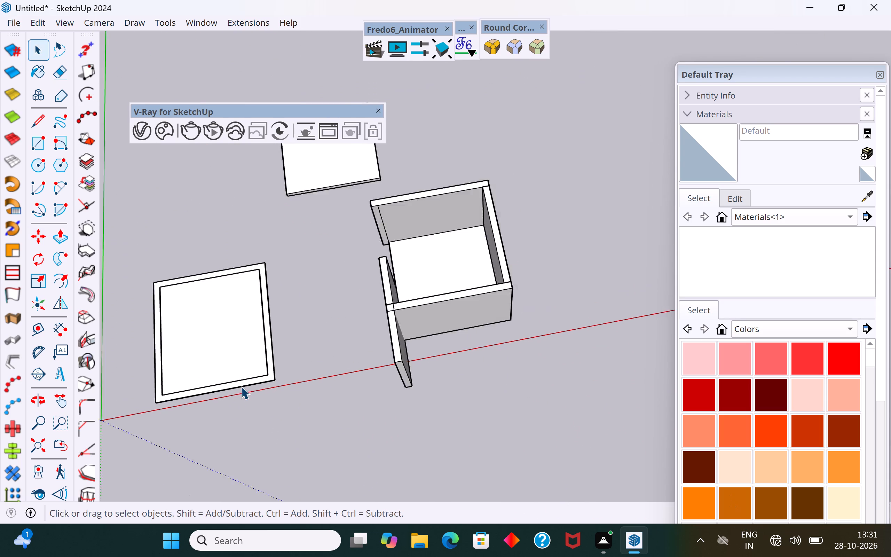
scroll(241, 386, down, 2)
middle_drag(275, 395, 637, 380)
scroll(331, 174, down, 5)
middle_drag(370, 324, 512, 143)
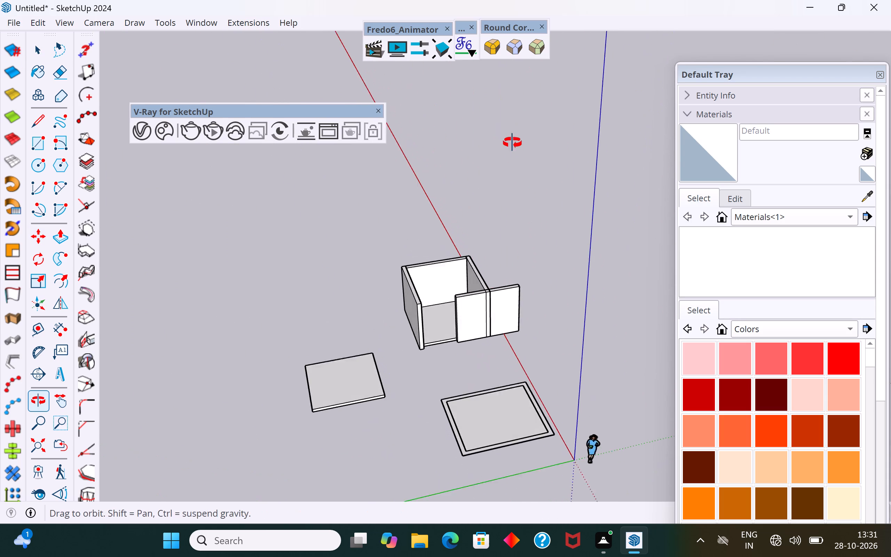
middle_drag(512, 143, 512, 133)
scroll(423, 333, up, 1)
click(462, 300)
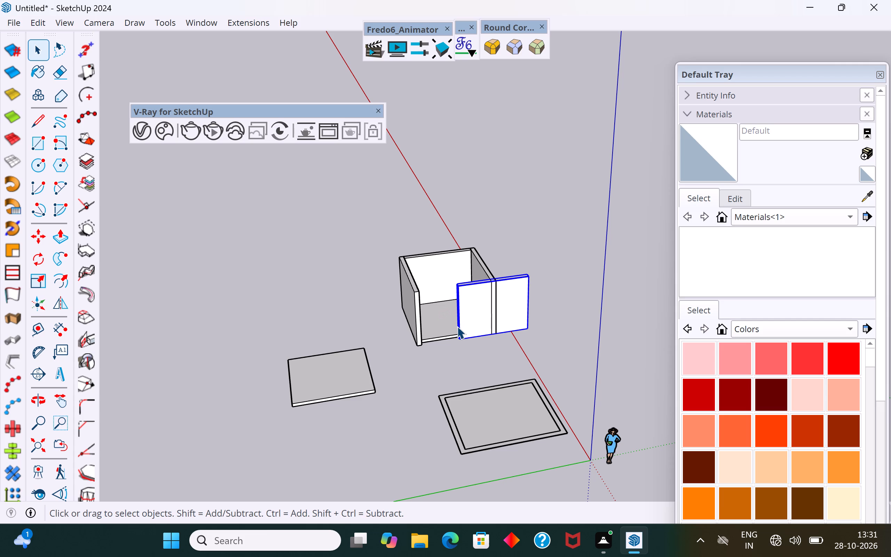
key(m)
middle_drag(466, 325, 481, 425)
middle_drag(471, 276, 493, 405)
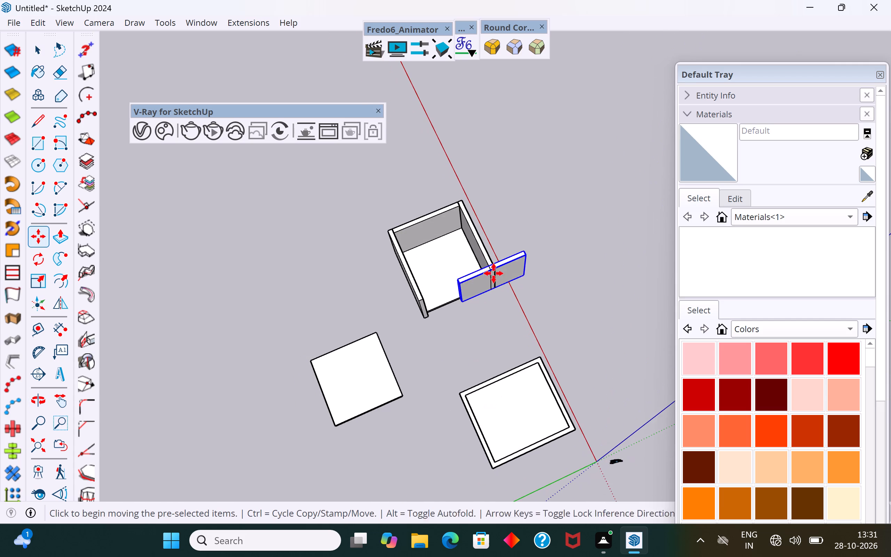
scroll(449, 262, up, 4)
scroll(464, 299, up, 1)
middle_drag(583, 270, 528, 290)
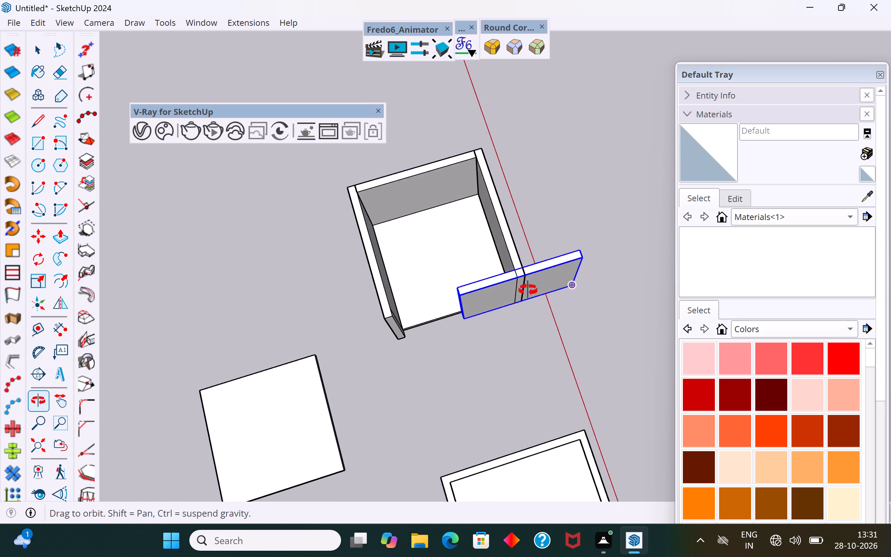
middle_drag(528, 290, 466, 287)
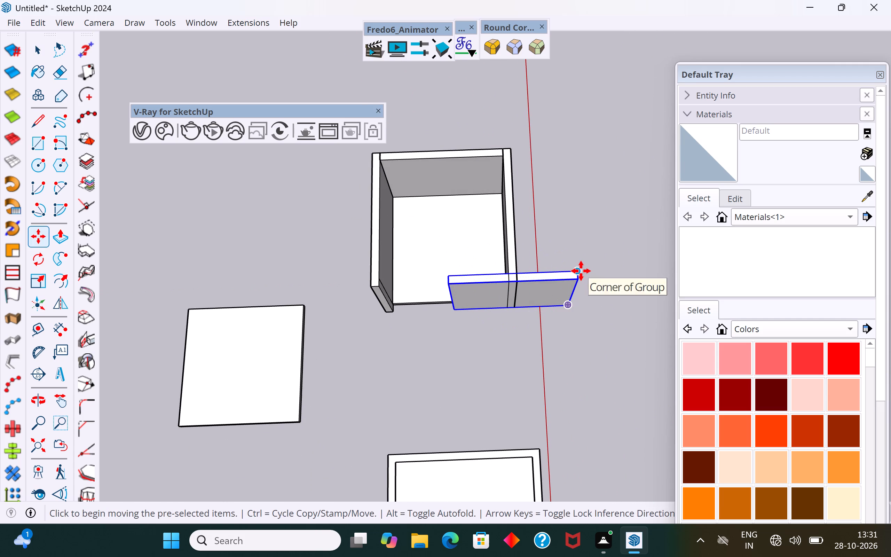
click(581, 271)
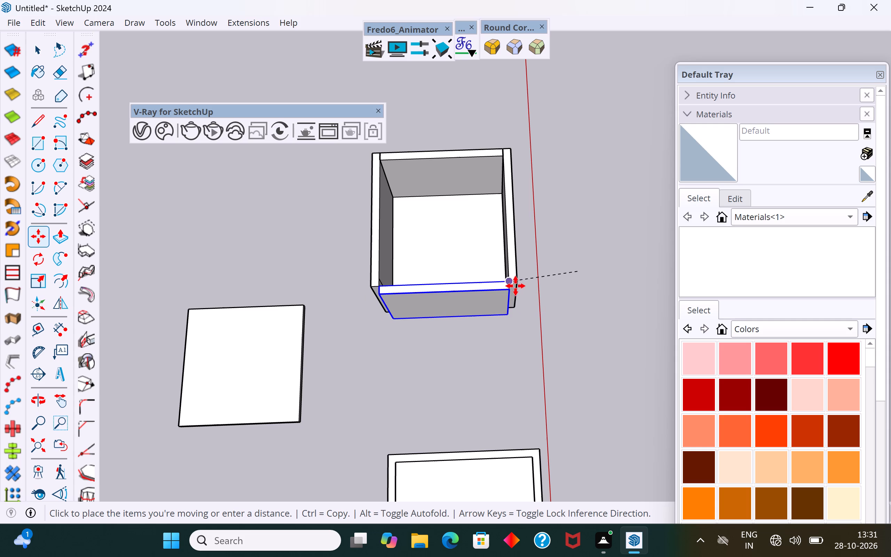
scroll(518, 288, up, 3)
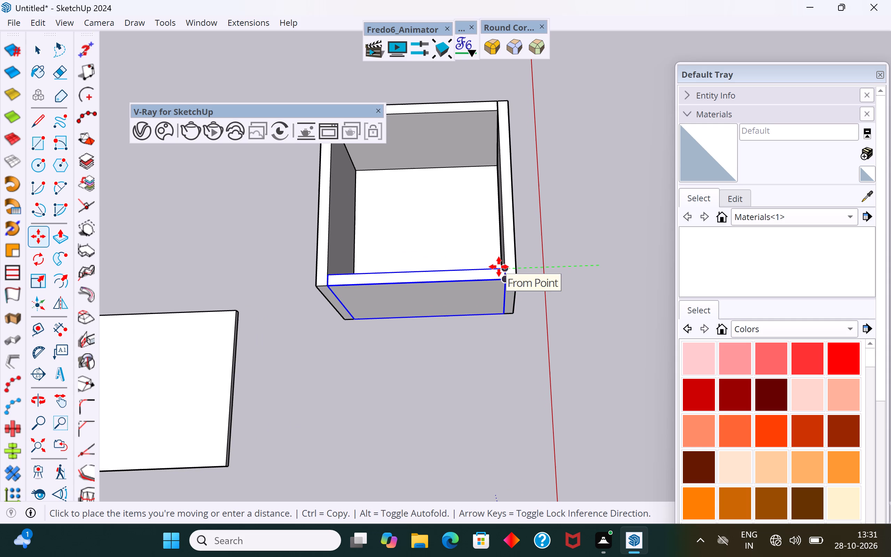
click(499, 267)
click(46, 54)
click(228, 254)
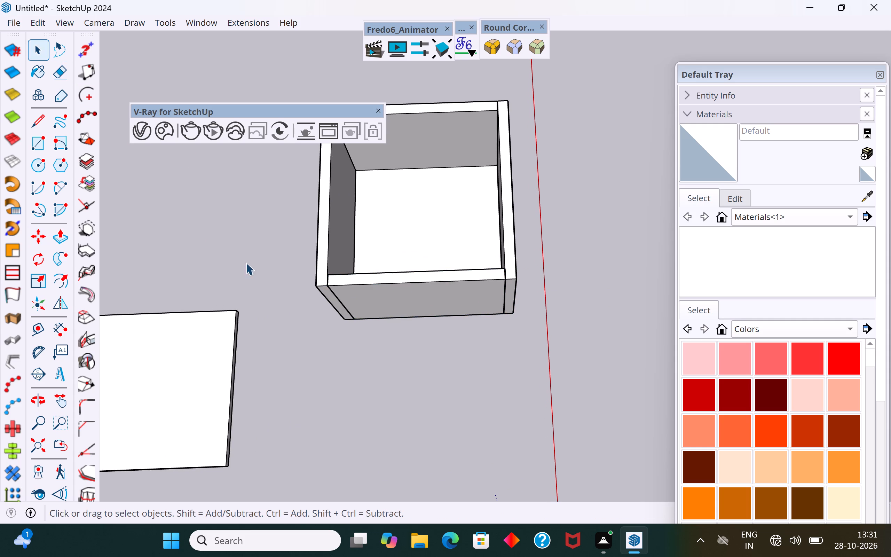
Open the floor slab's group inside the walls, reverse its underside face and close the group.
scroll(376, 356, down, 6)
middle_drag(387, 357, 532, 91)
middle_drag(454, 247, 519, 85)
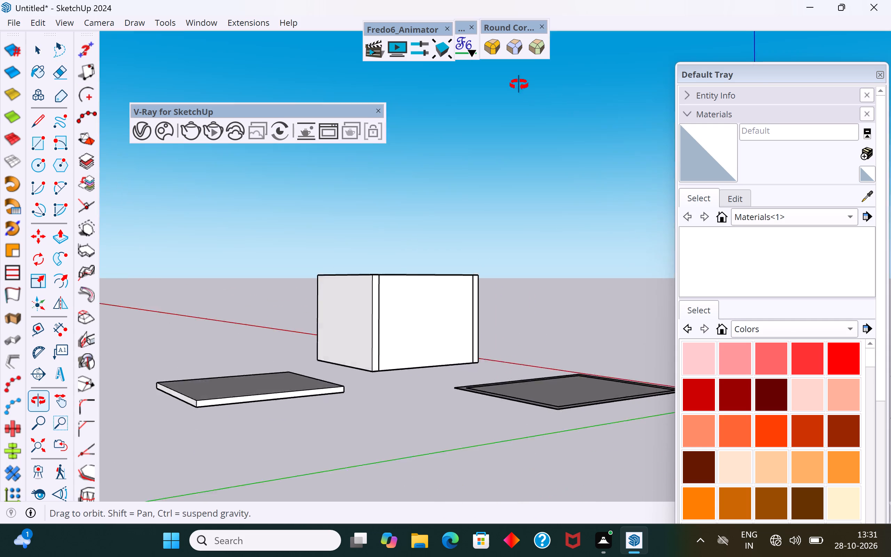
middle_drag(519, 85, 592, 0)
middle_drag(490, 345, 492, 158)
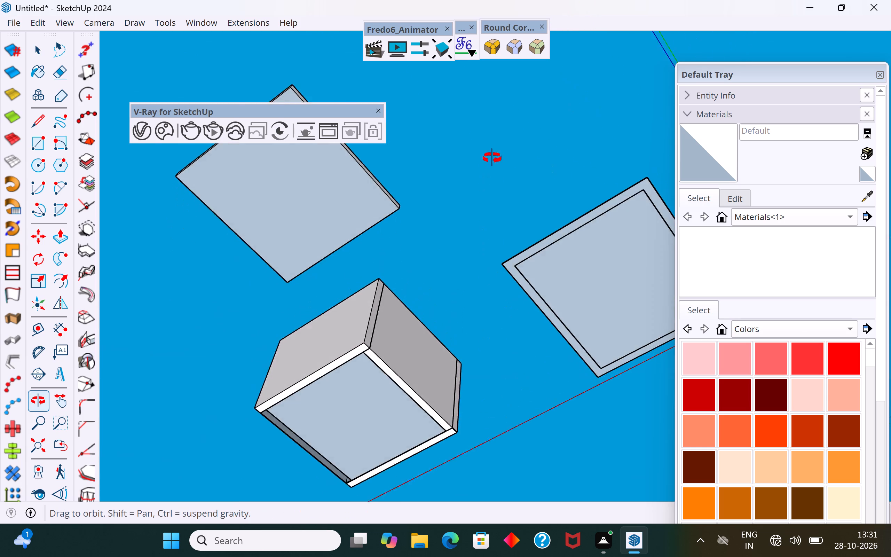
middle_drag(492, 158, 455, 299)
triple_click(373, 385)
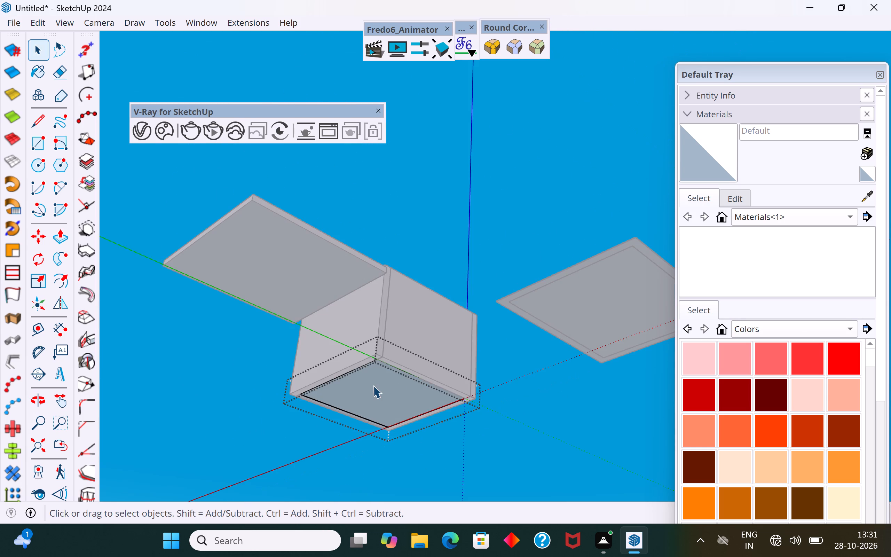
right_click(373, 385)
click(415, 183)
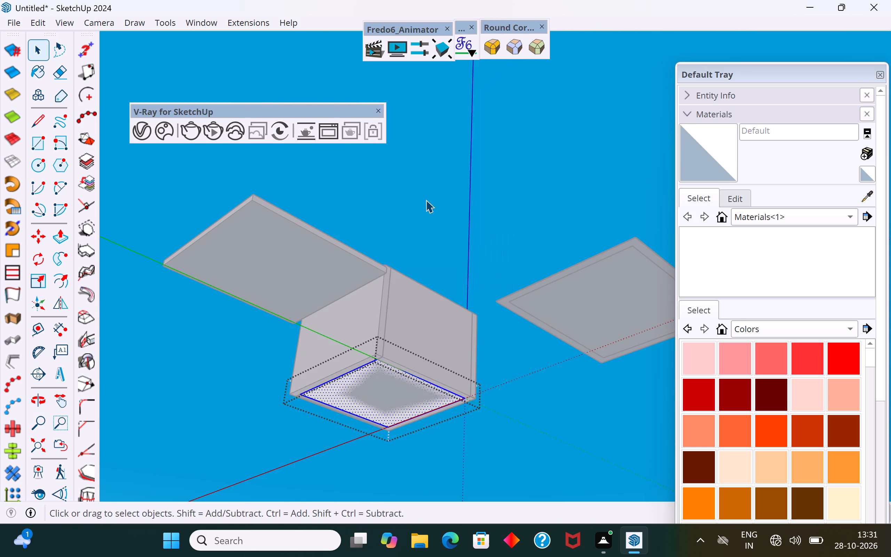
click(479, 231)
Select the floor slab's group, move it straight down clear of the walls and deselect it.
click(391, 391)
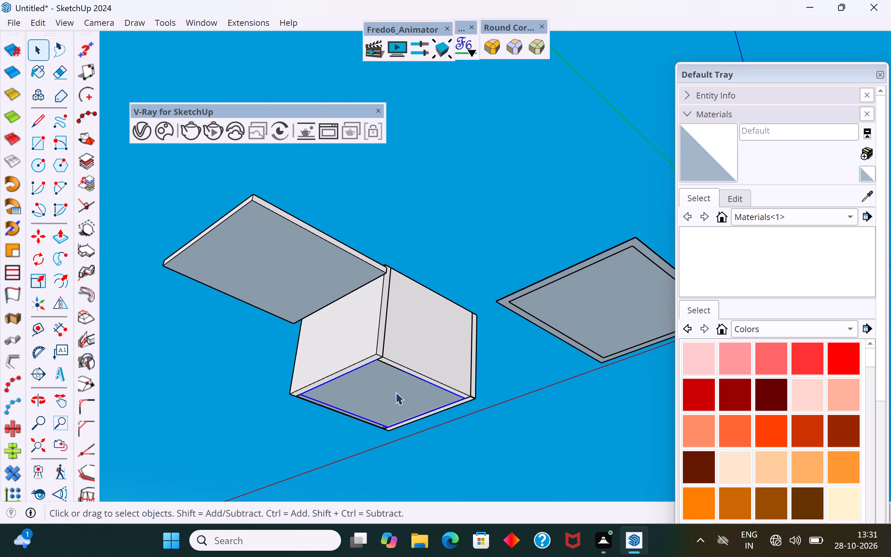
right_click(395, 392)
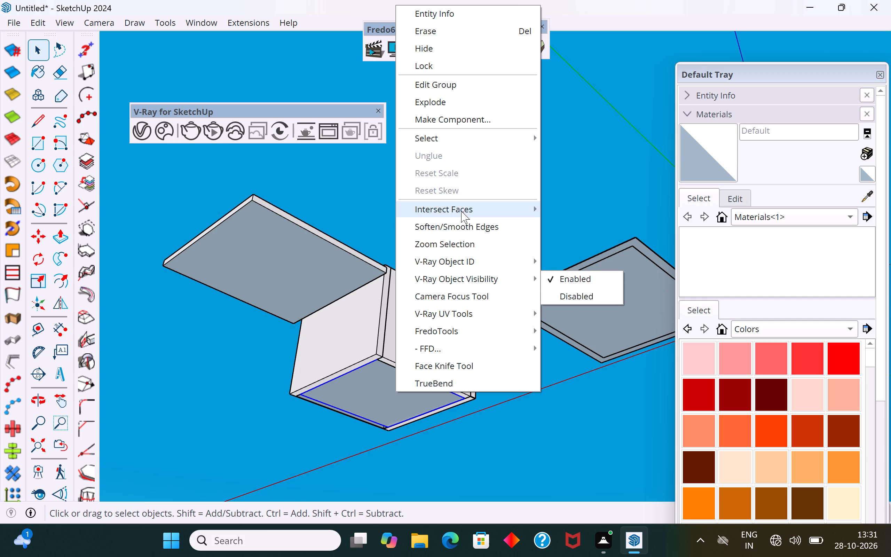
click(479, 431)
click(365, 360)
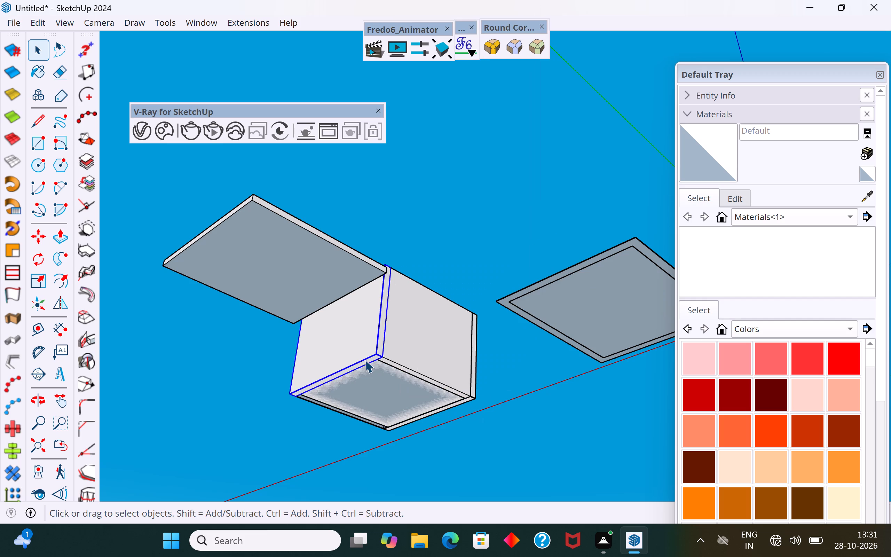
click(372, 373)
key(m)
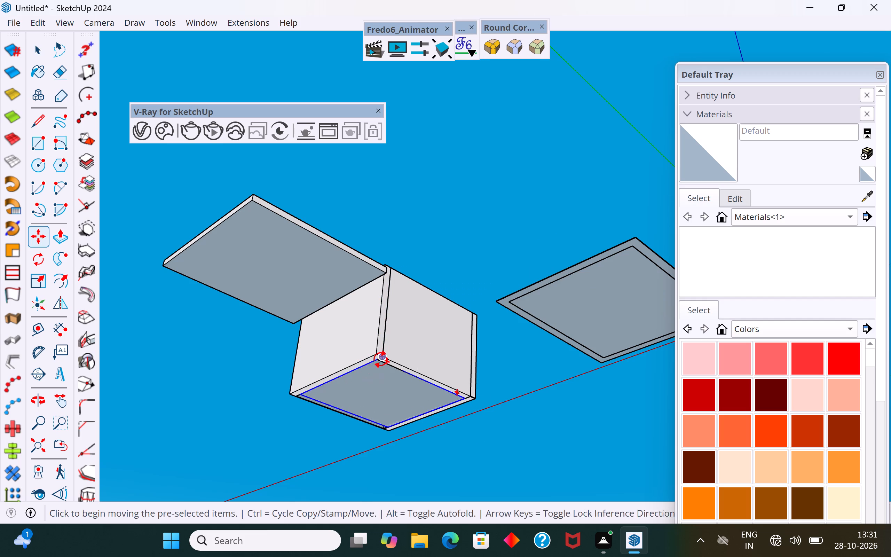
click(370, 368)
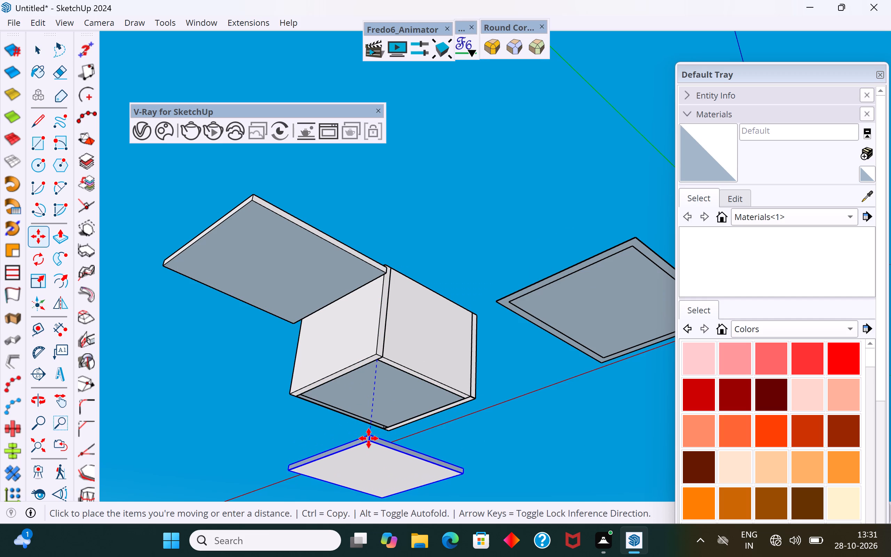
click(369, 438)
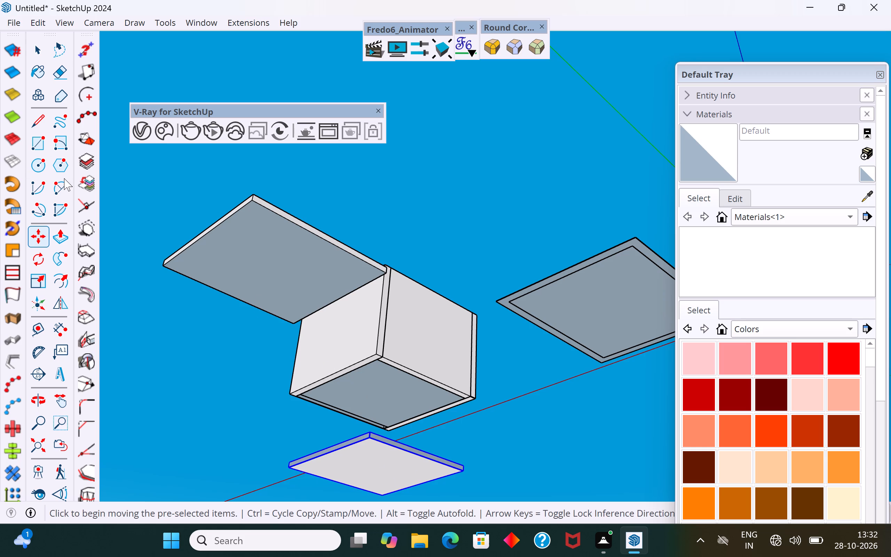
click(37, 47)
click(314, 184)
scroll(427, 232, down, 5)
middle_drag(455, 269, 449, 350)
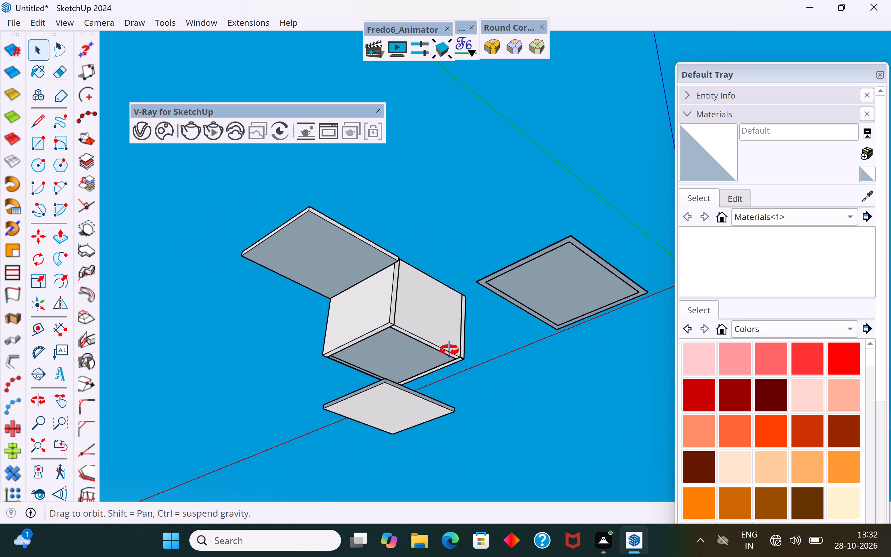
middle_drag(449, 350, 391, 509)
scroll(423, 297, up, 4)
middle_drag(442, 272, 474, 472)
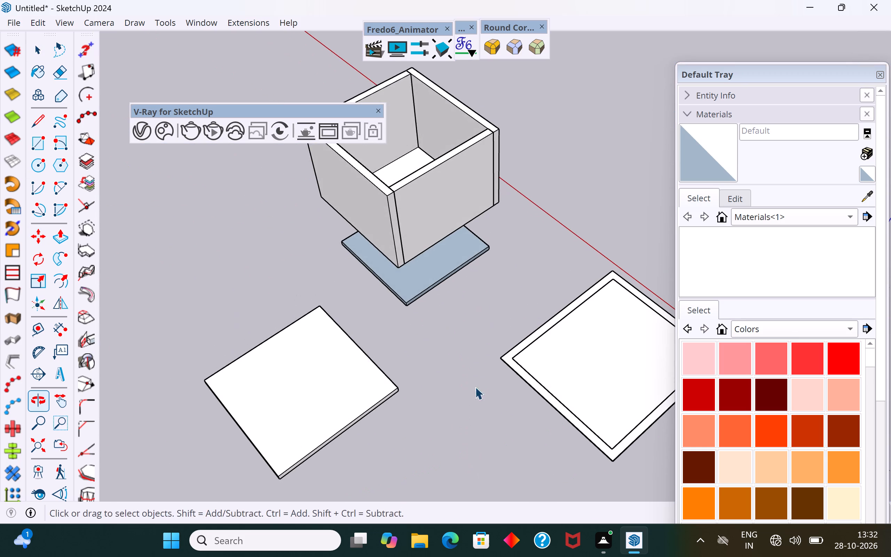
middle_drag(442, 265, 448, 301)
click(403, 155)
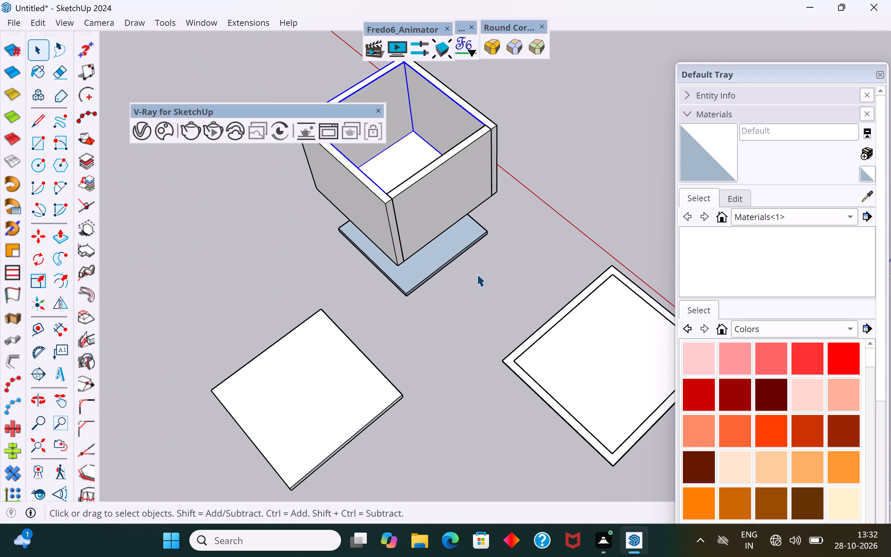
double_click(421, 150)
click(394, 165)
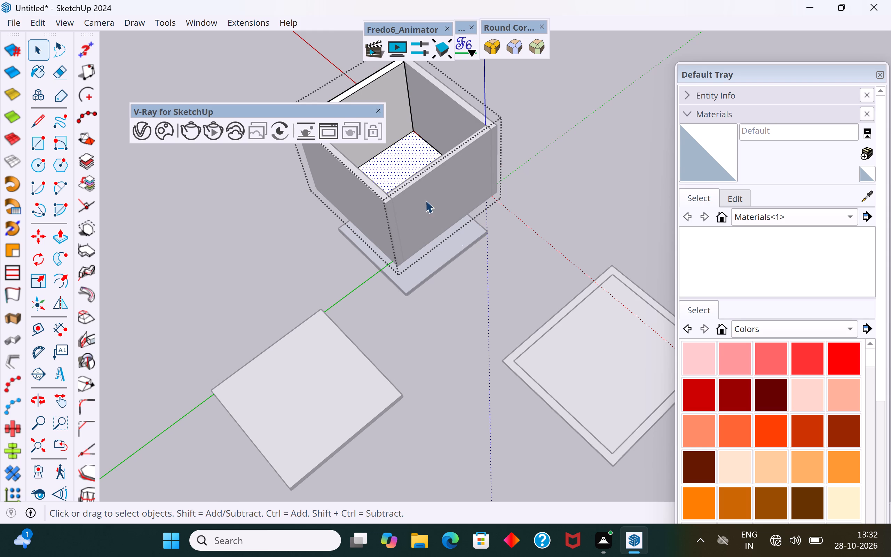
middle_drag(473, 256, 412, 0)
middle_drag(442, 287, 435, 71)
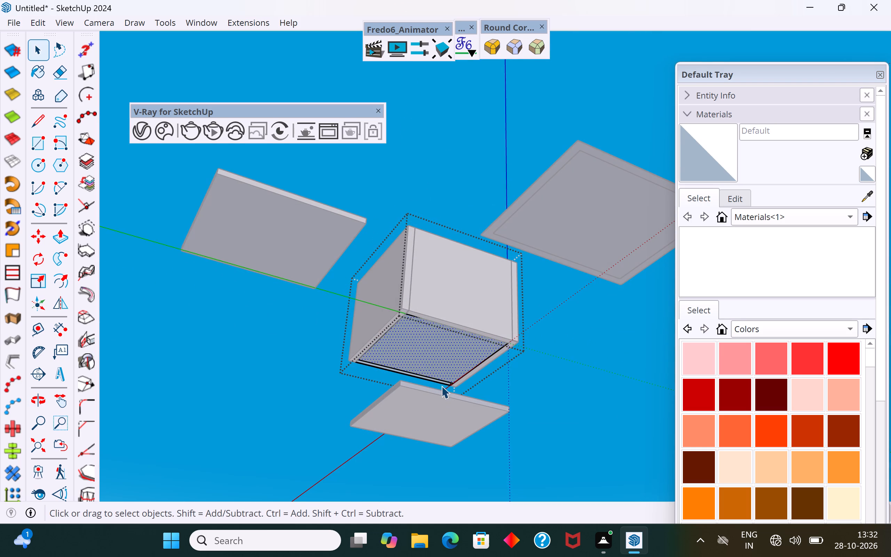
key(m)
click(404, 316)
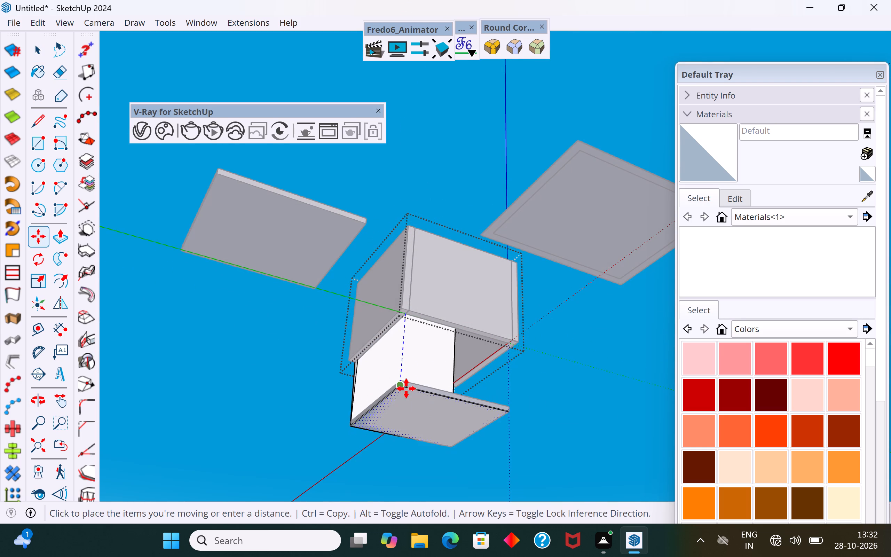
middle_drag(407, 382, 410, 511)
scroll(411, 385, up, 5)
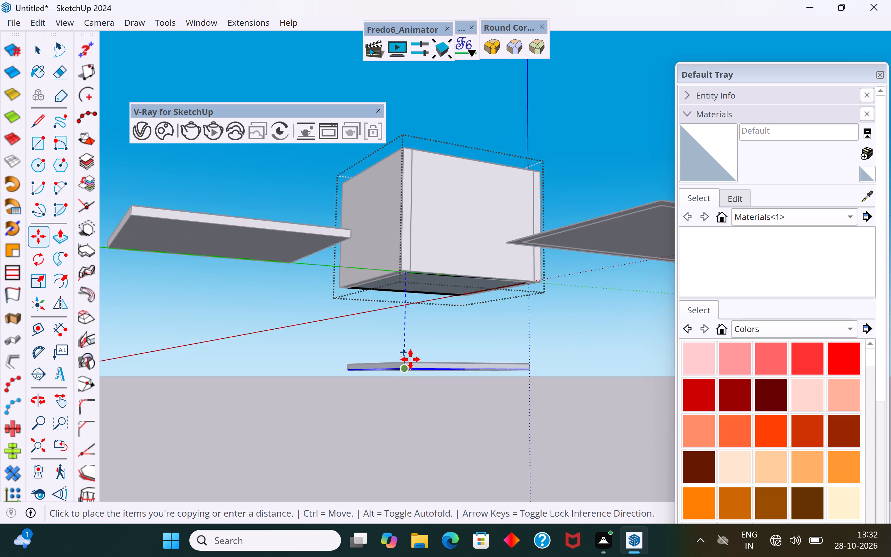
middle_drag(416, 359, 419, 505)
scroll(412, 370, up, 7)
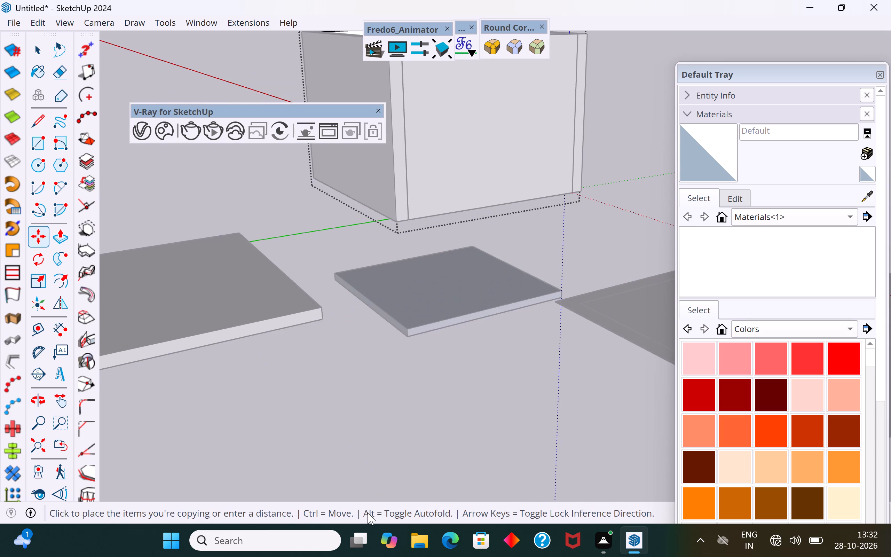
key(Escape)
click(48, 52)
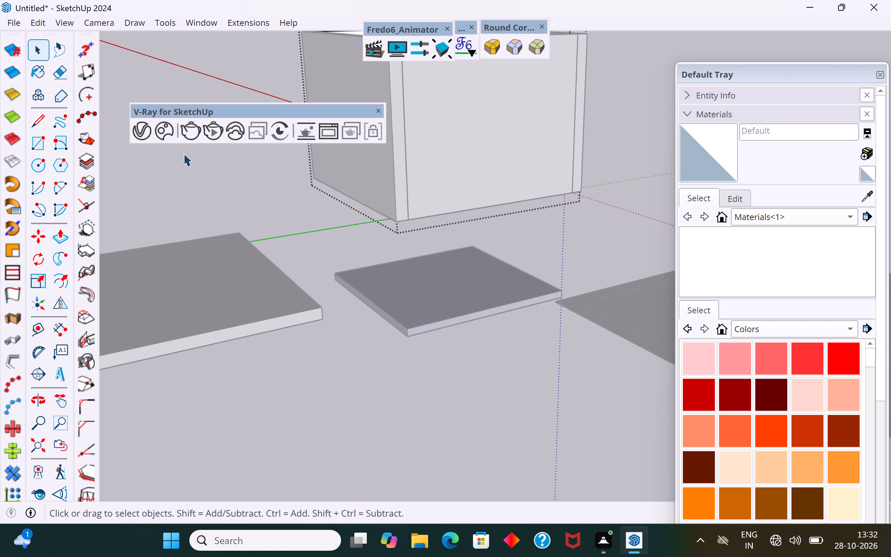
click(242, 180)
Open the lowered slab's group, select all its geometry, reverse its faces and close the group.
triple_click(436, 307)
right_click(436, 307)
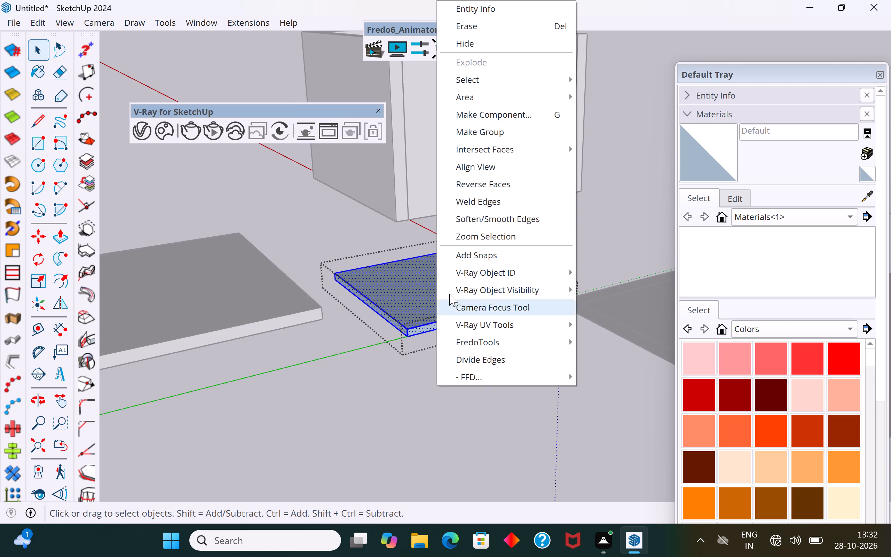
click(481, 185)
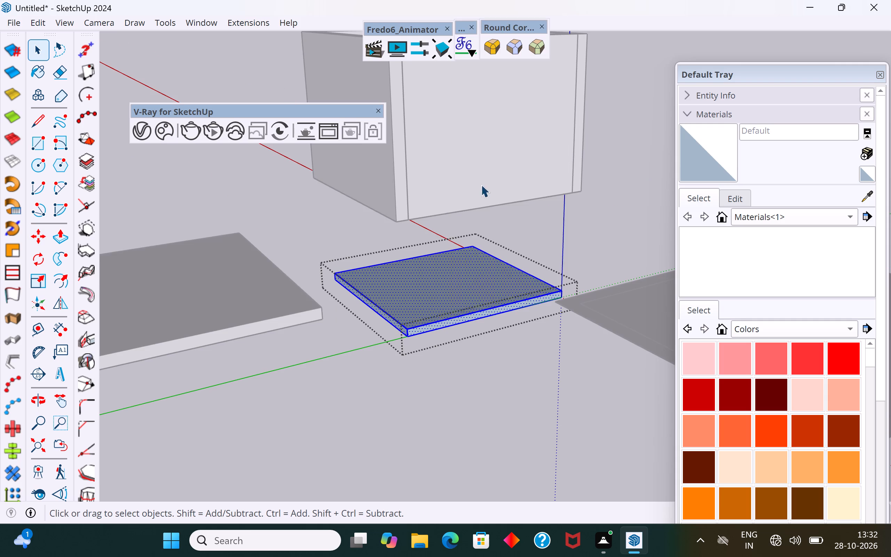
click(465, 388)
Open the wall group that contains the leftover floor face and delete that face at the room's base.
middle_drag(481, 369, 443, 108)
click(459, 289)
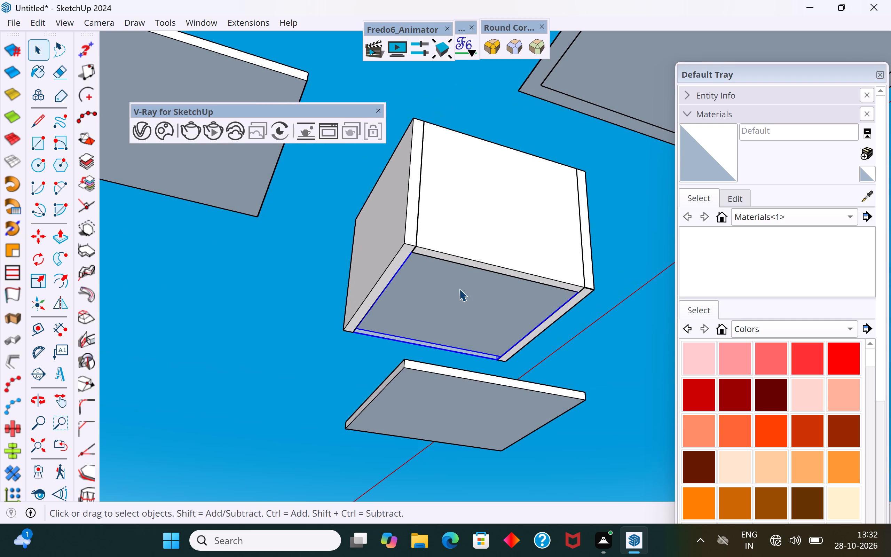
double_click(460, 288)
click(466, 285)
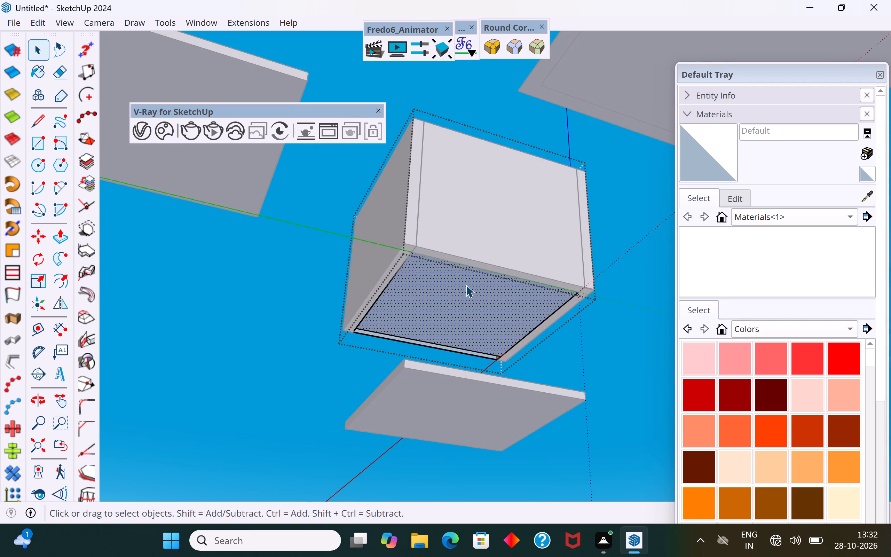
key(Delete)
Inside the opened group, move the wall and its leftover outline edges outward along the red axis, away from the room, and close the group.
middle_drag(497, 324, 343, 245)
scroll(323, 356, down, 4)
middle_drag(450, 363, 92, 366)
scroll(148, 405, down, 5)
middle_drag(446, 344, 427, 324)
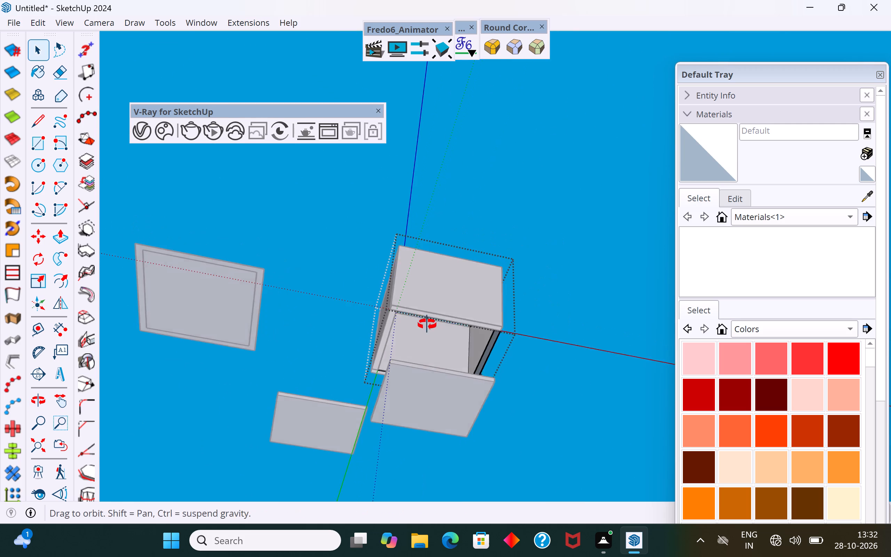
middle_drag(427, 324, 201, 278)
middle_drag(540, 336, 299, 410)
click(571, 313)
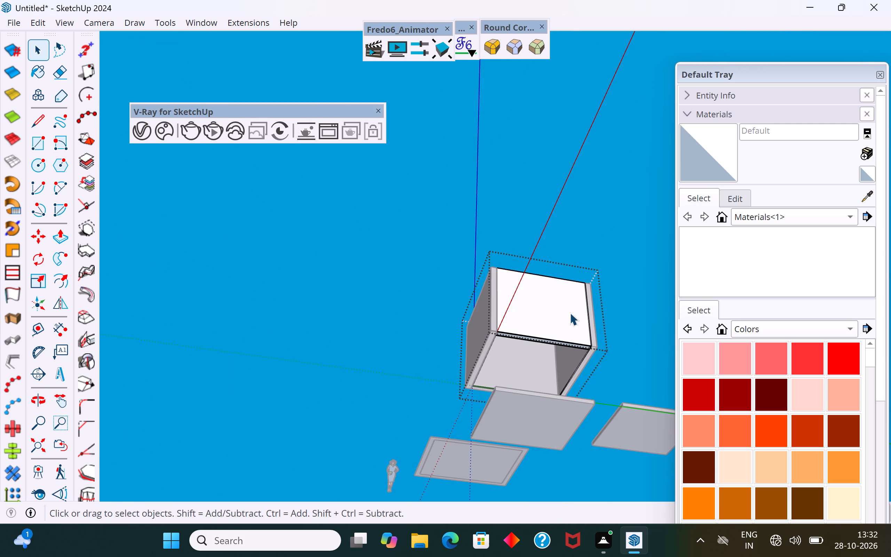
scroll(558, 363, up, 2)
middle_drag(562, 356, 476, 238)
triple_click(494, 243)
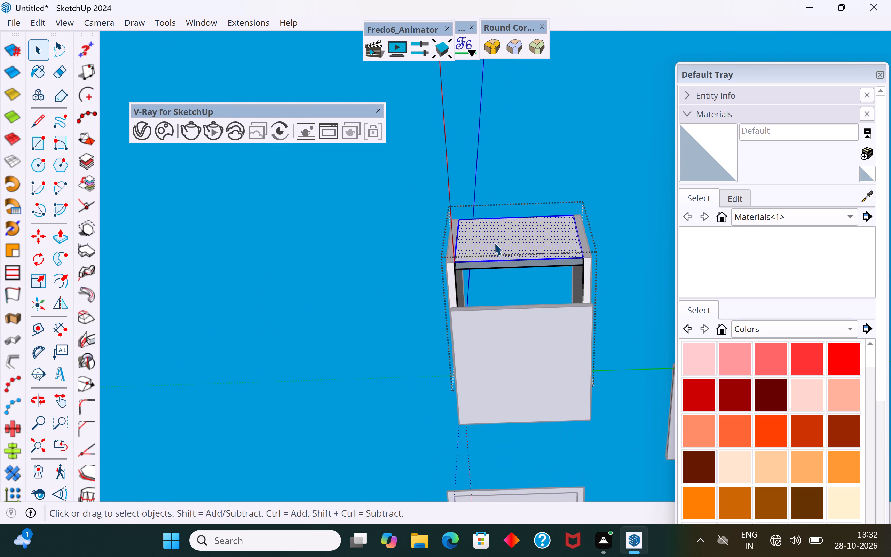
scroll(391, 201, down, 5)
middle_drag(458, 197, 467, 556)
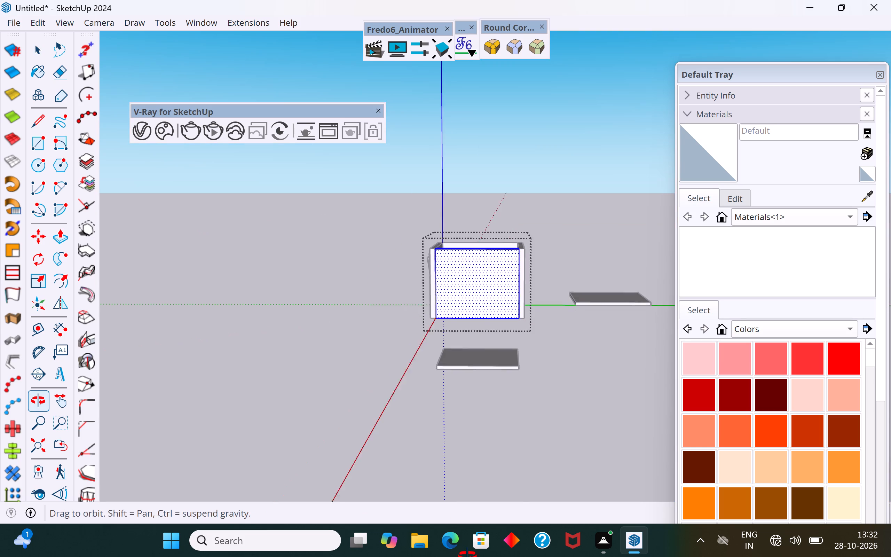
middle_drag(467, 556, 468, 556)
middle_drag(464, 224, 585, 449)
scroll(428, 259, down, 4)
middle_drag(429, 327, 656, 393)
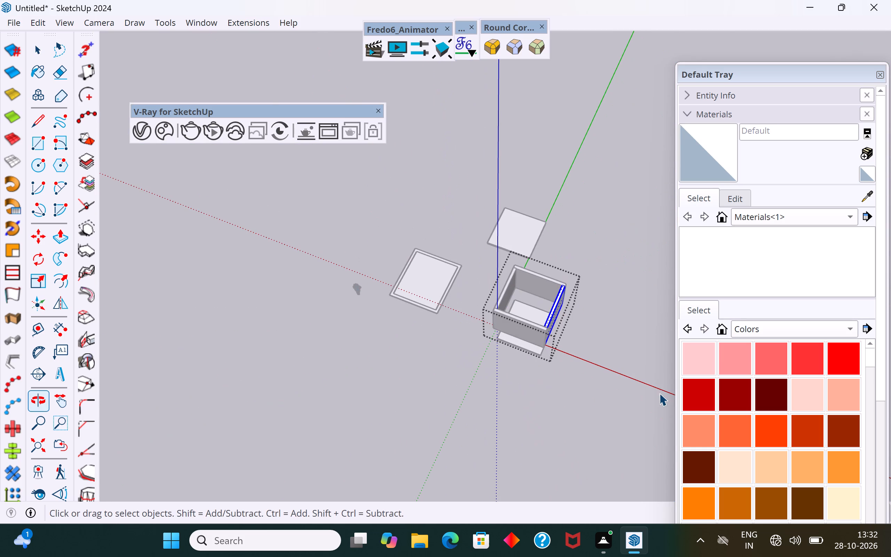
key(m)
click(550, 324)
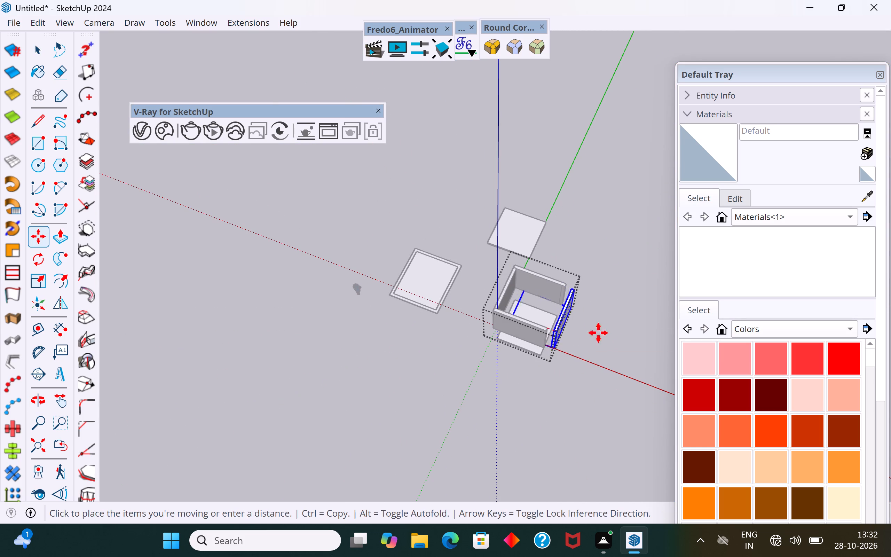
click(617, 340)
click(38, 52)
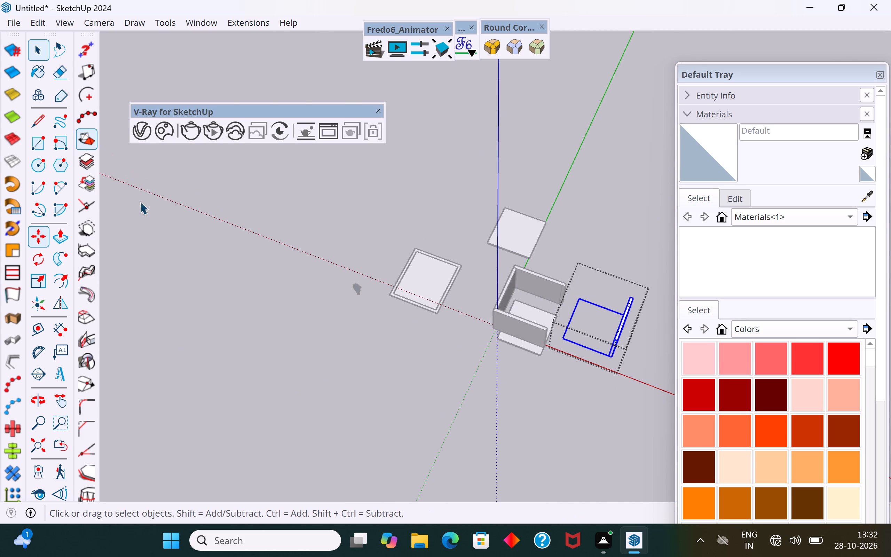
click(236, 290)
Draw a corner-to-corner rectangle over the detached wall's open underside to cap it with a face.
scroll(654, 356, up, 5)
scroll(625, 312, up, 6)
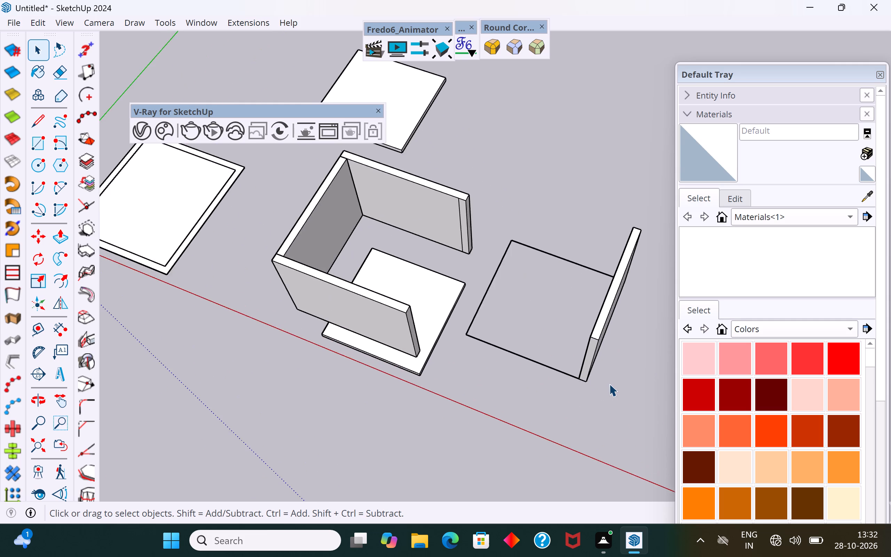
scroll(609, 384, up, 2)
middle_drag(611, 359, 613, 172)
middle_drag(576, 343, 580, 147)
scroll(563, 380, down, 6)
middle_drag(567, 385, 569, 215)
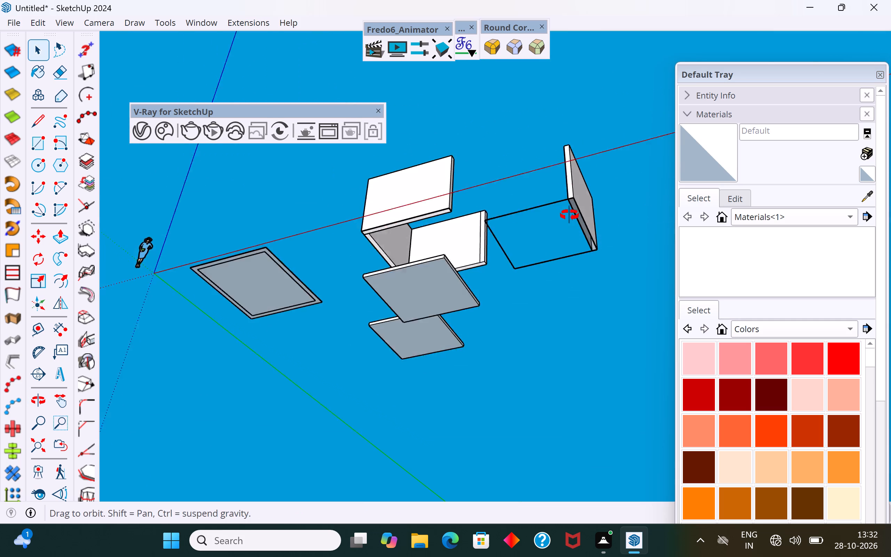
middle_drag(569, 215, 569, 192)
scroll(575, 429, down, 6)
middle_drag(591, 415, 558, 246)
scroll(573, 238, up, 9)
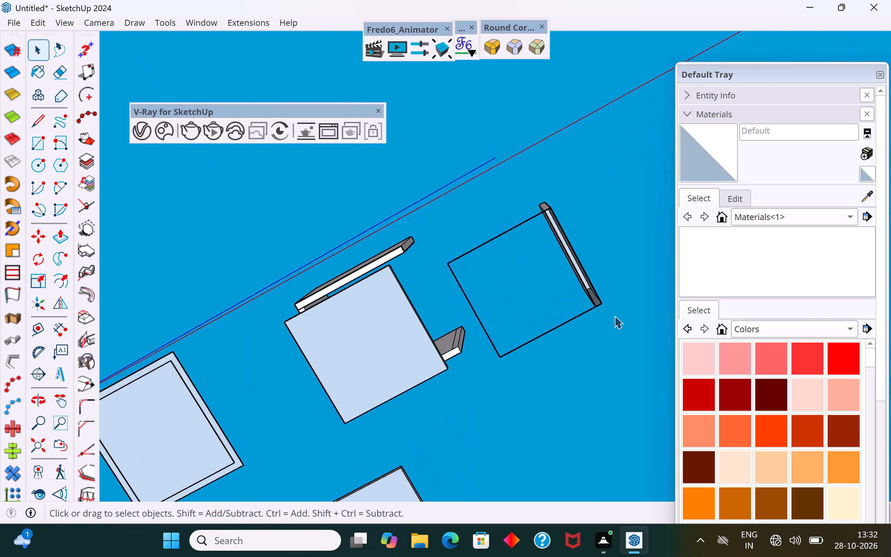
scroll(614, 316, up, 6)
middle_drag(634, 326, 403, 390)
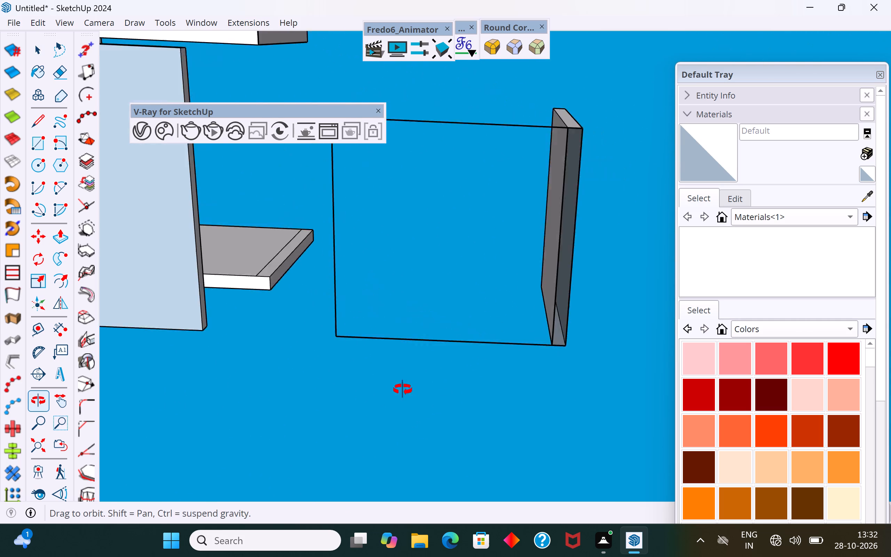
middle_drag(403, 390, 388, 407)
middle_drag(580, 291, 503, 189)
scroll(503, 189, up, 1)
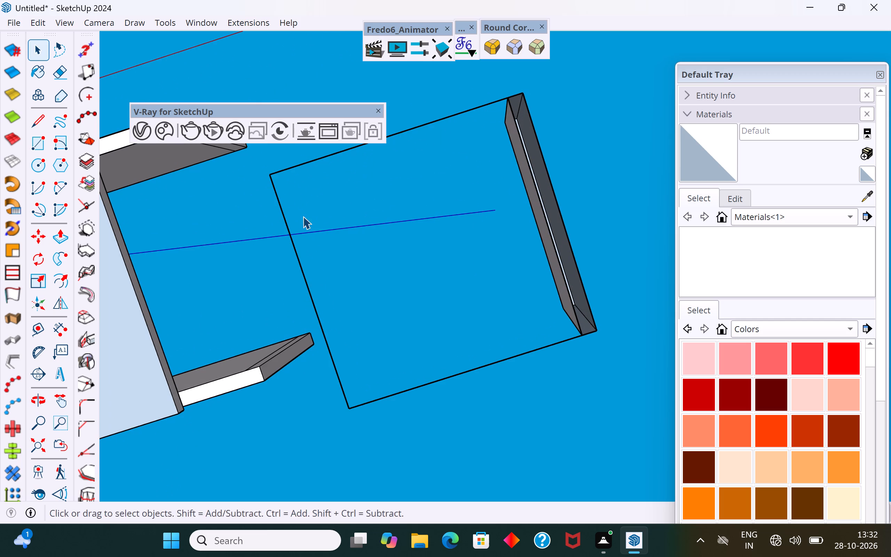
click(38, 147)
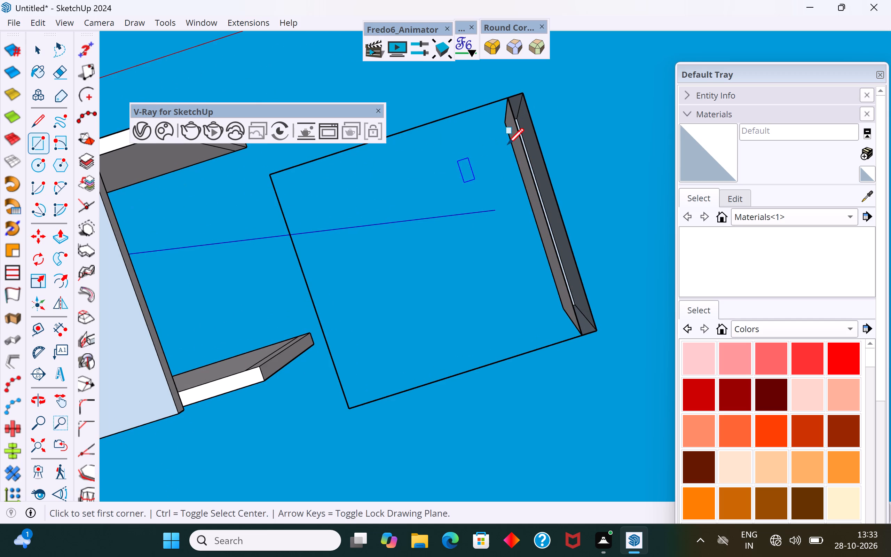
click(506, 96)
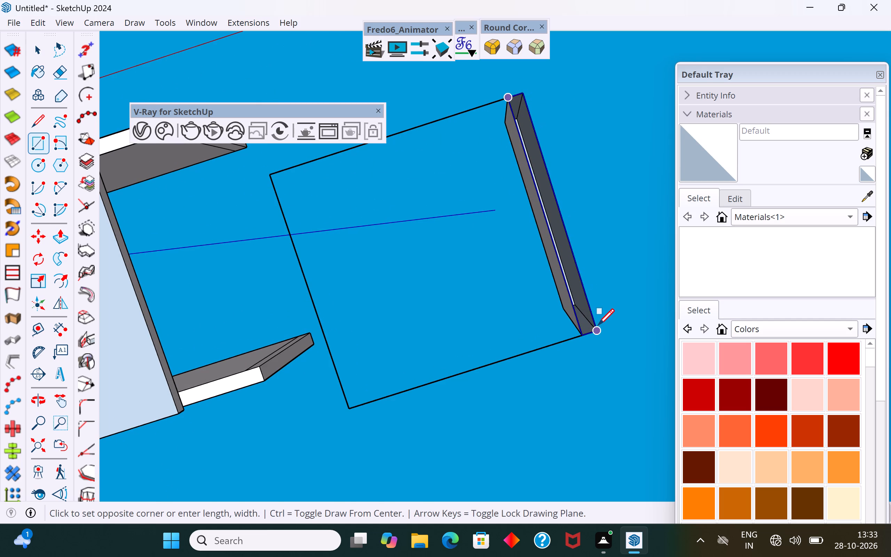
click(598, 327)
click(41, 49)
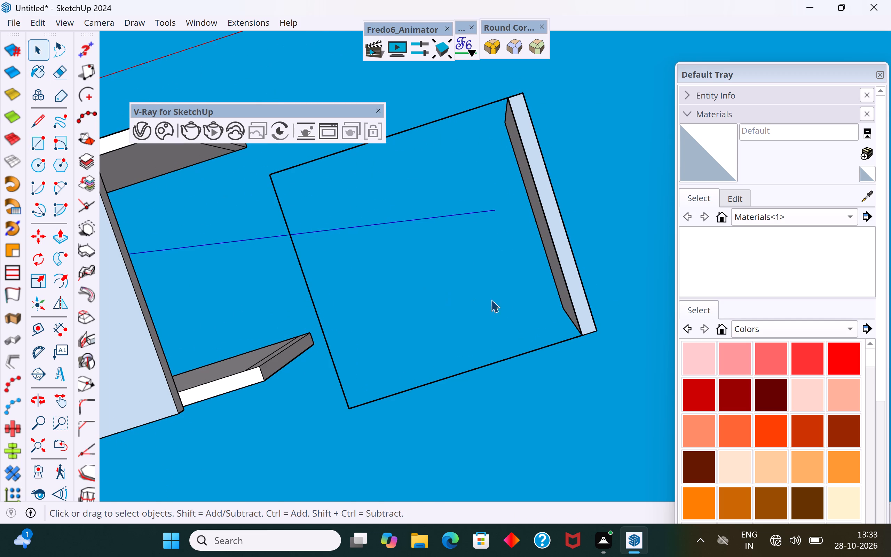
click(501, 301)
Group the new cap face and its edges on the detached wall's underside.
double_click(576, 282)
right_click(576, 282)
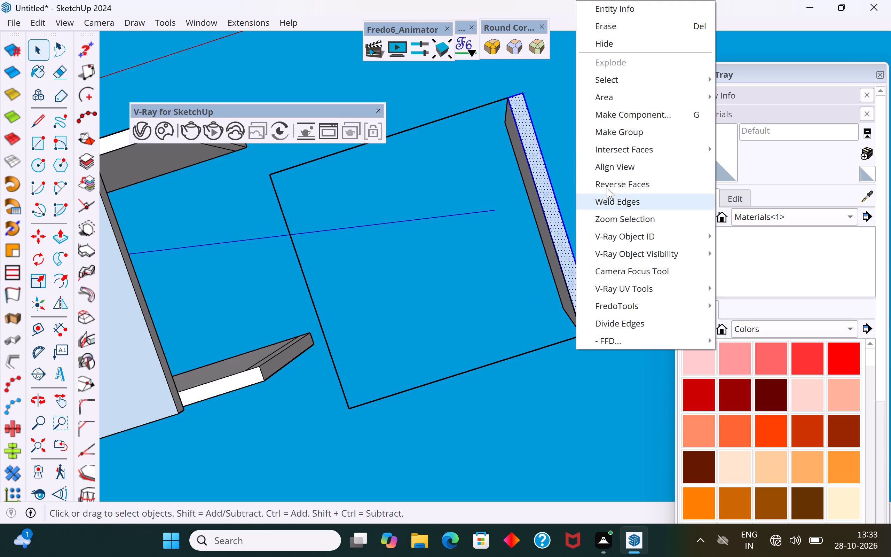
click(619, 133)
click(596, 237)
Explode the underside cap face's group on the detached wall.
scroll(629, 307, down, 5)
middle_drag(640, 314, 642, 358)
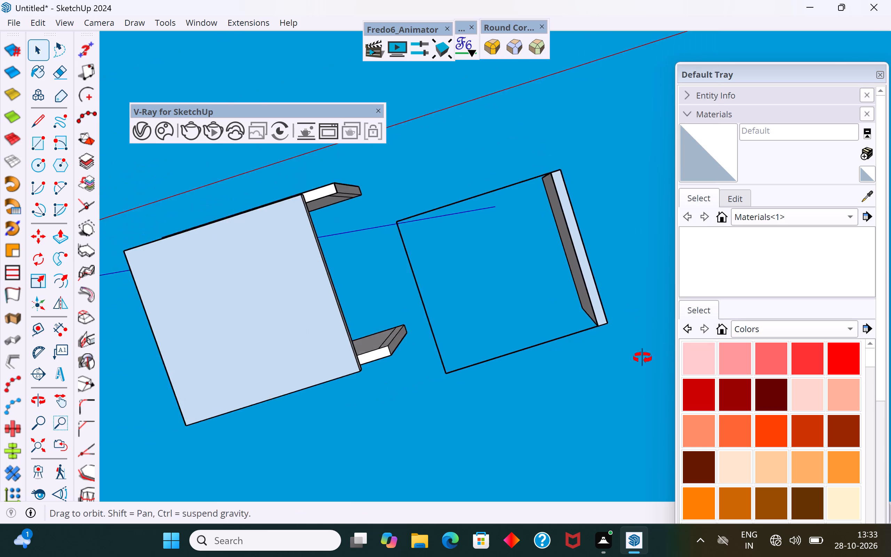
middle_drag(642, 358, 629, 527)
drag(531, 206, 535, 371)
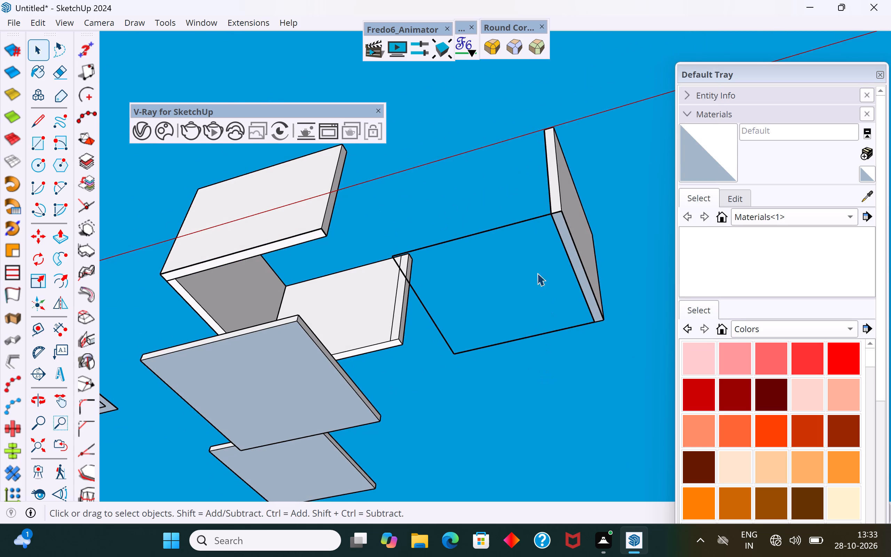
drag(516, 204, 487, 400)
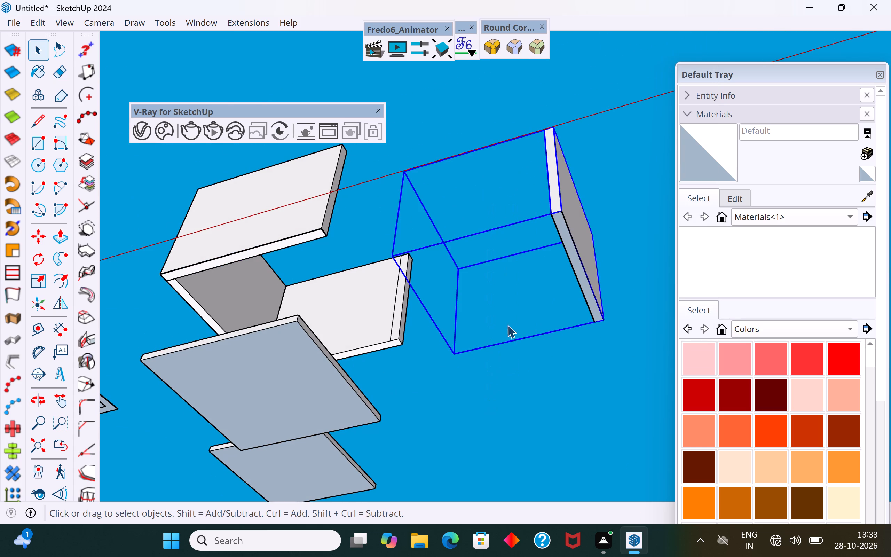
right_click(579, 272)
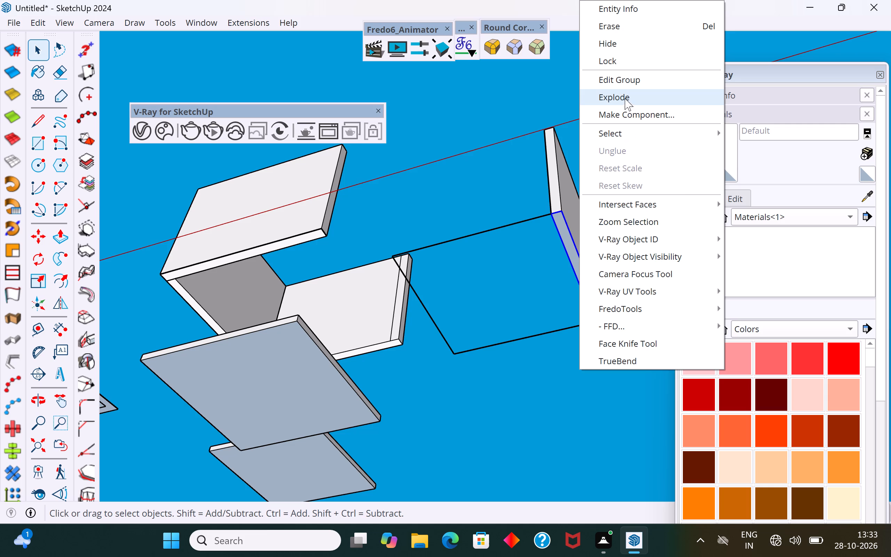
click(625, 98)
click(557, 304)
Explode the detached wall's group together with its leftover outline edges.
drag(530, 206, 480, 406)
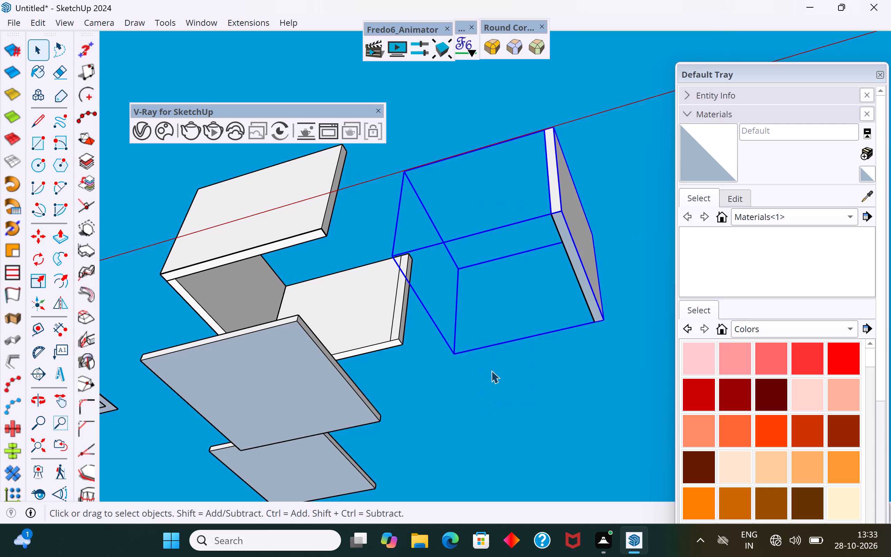
right_click(516, 225)
click(561, 98)
click(567, 341)
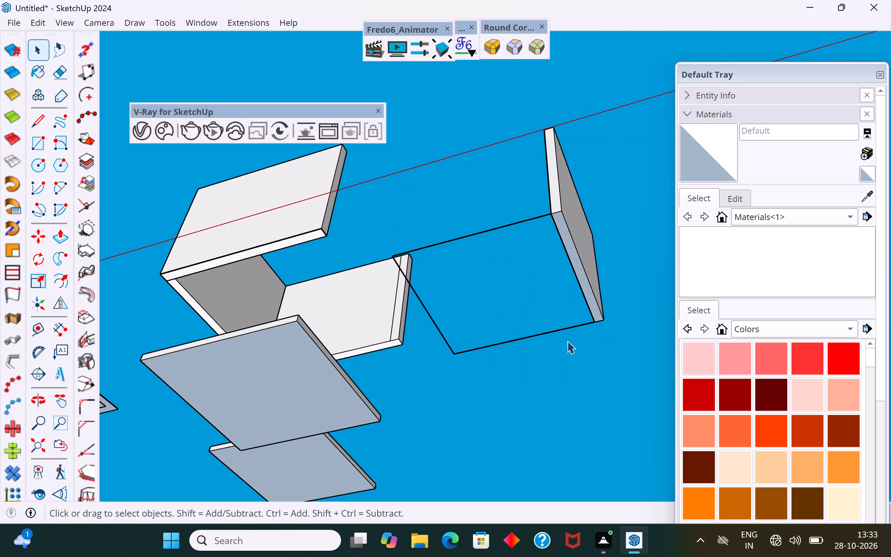
Select the leftover outline edges extending from the detached wall and delete them.
click(588, 324)
right_click(588, 324)
click(591, 386)
drag(502, 201, 445, 397)
key(Delete)
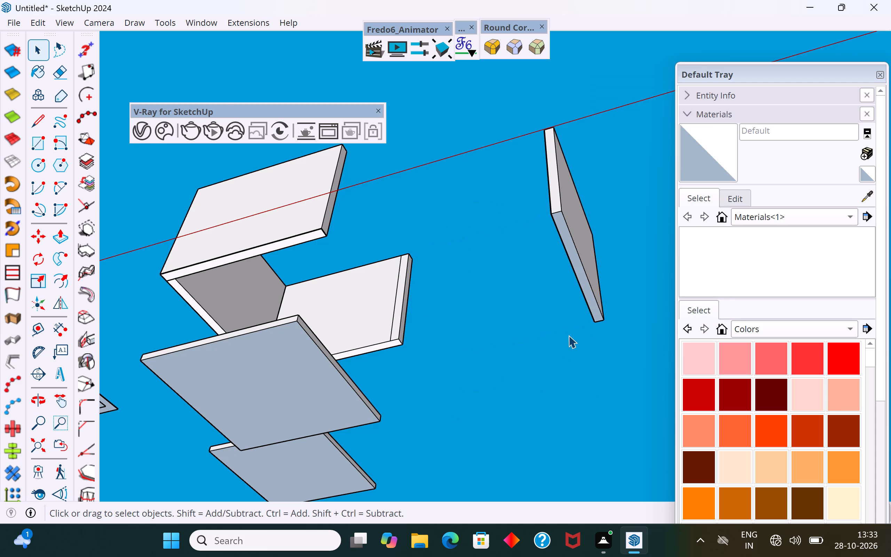
Select all the detached wall's connected geometry and make it a group.
scroll(568, 335, down, 6)
middle_drag(598, 379, 449, 556)
middle_drag(564, 324, 525, 498)
middle_drag(461, 386, 646, 466)
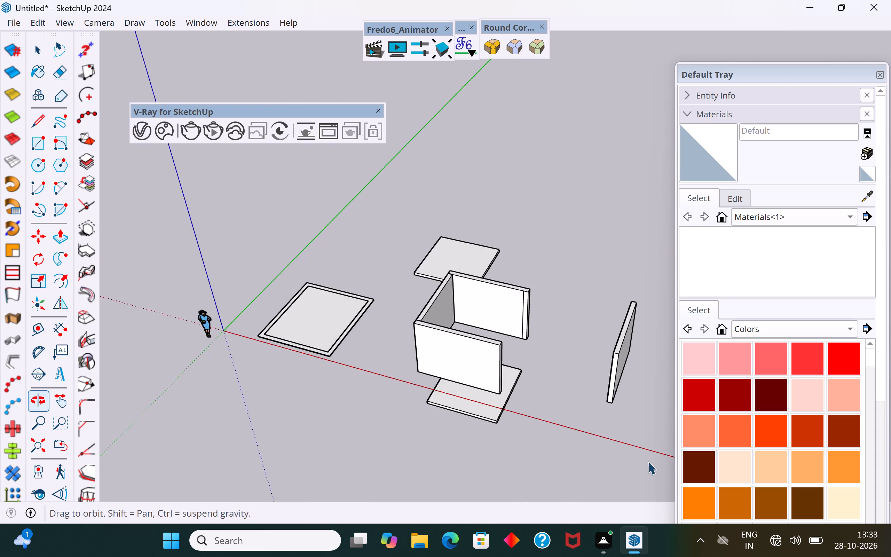
scroll(569, 402, down, 5)
middle_drag(521, 406, 727, 438)
scroll(596, 350, down, 4)
middle_drag(630, 320, 647, 296)
scroll(647, 296, up, 1)
scroll(379, 325, down, 4)
middle_drag(376, 327, 549, 383)
scroll(568, 323, up, 12)
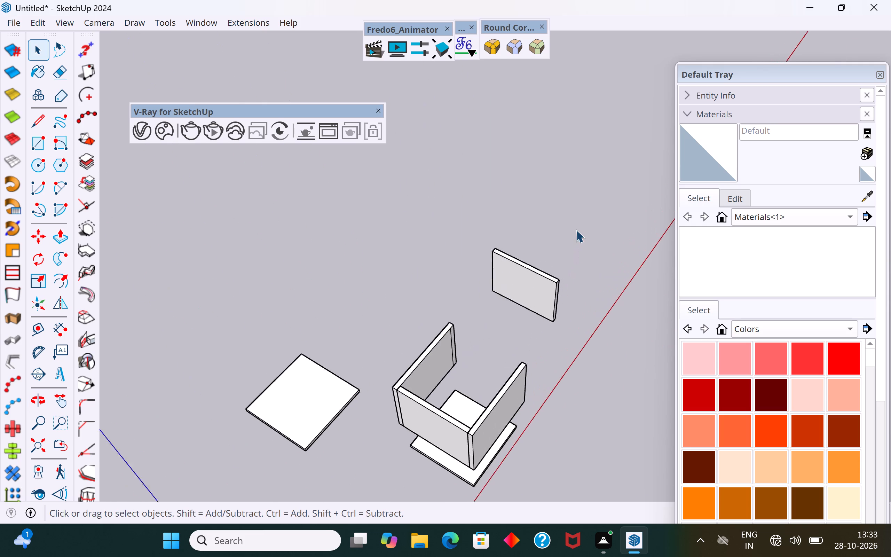
scroll(576, 230, up, 8)
triple_click(536, 308)
right_click(535, 308)
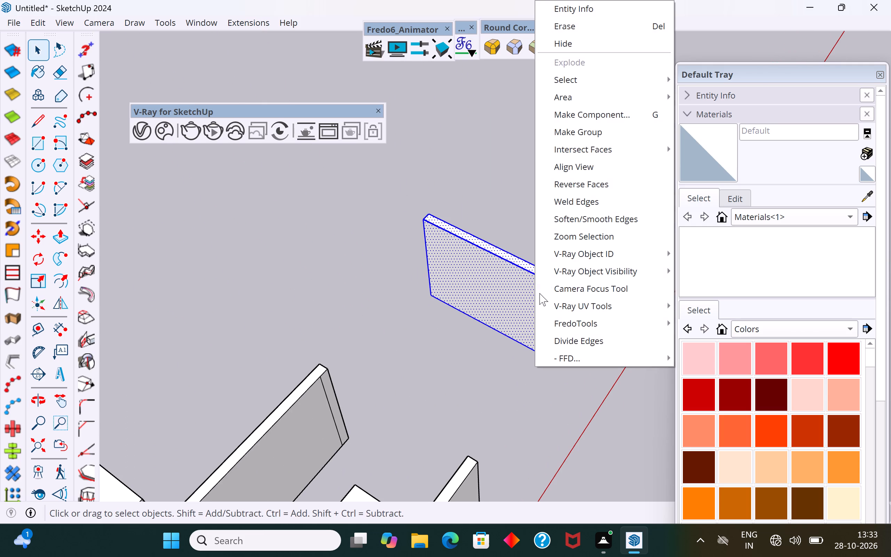
click(594, 134)
Move the regrouped wall by its corner back onto the open side of the room, snapping to the adjoining wall's endpoint.
click(510, 334)
scroll(410, 371, down, 12)
middle_drag(506, 433, 493, 456)
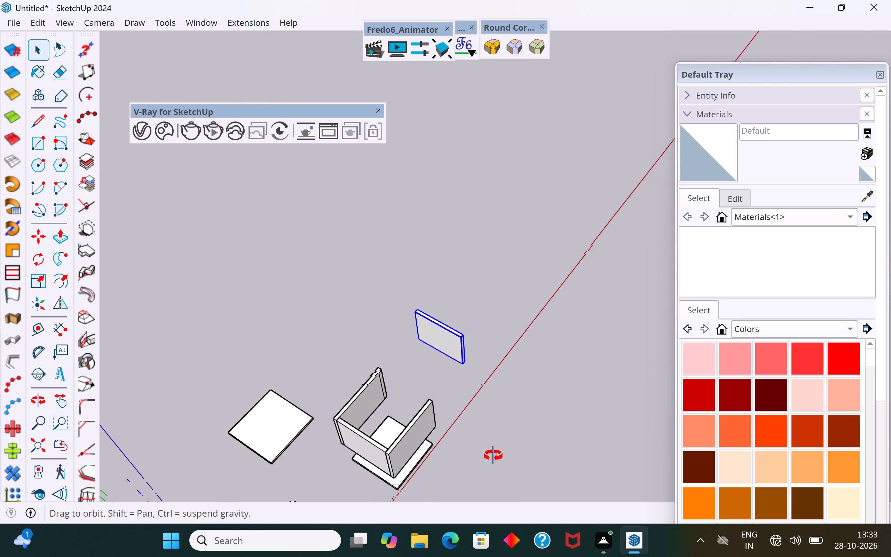
middle_drag(493, 456, 368, 454)
key(m)
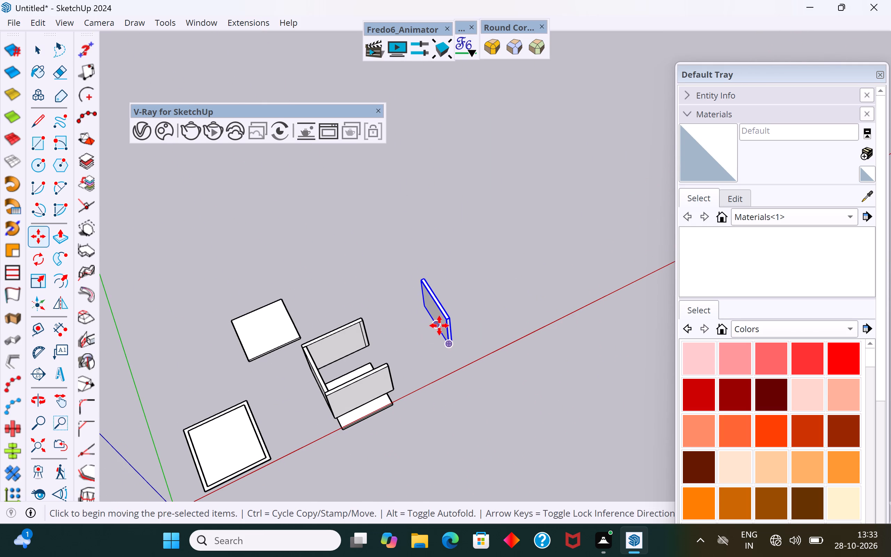
scroll(444, 322, up, 6)
click(457, 309)
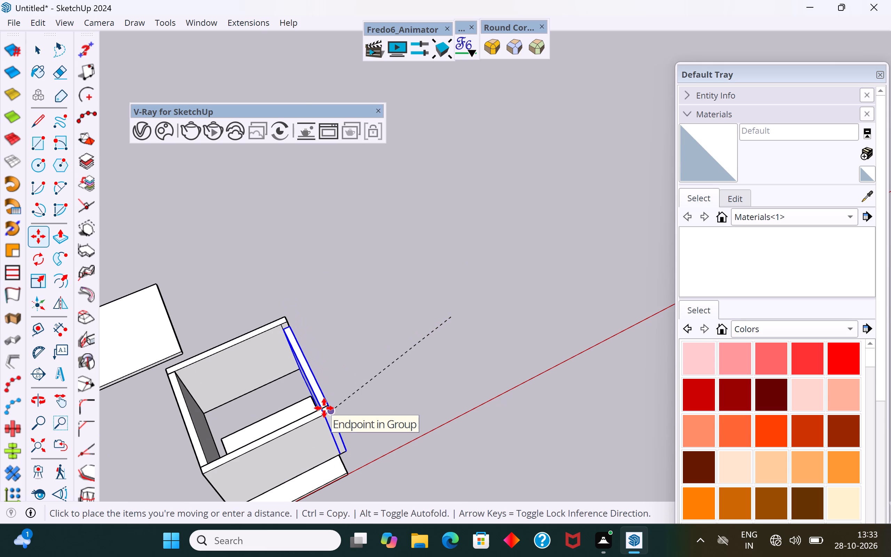
click(325, 401)
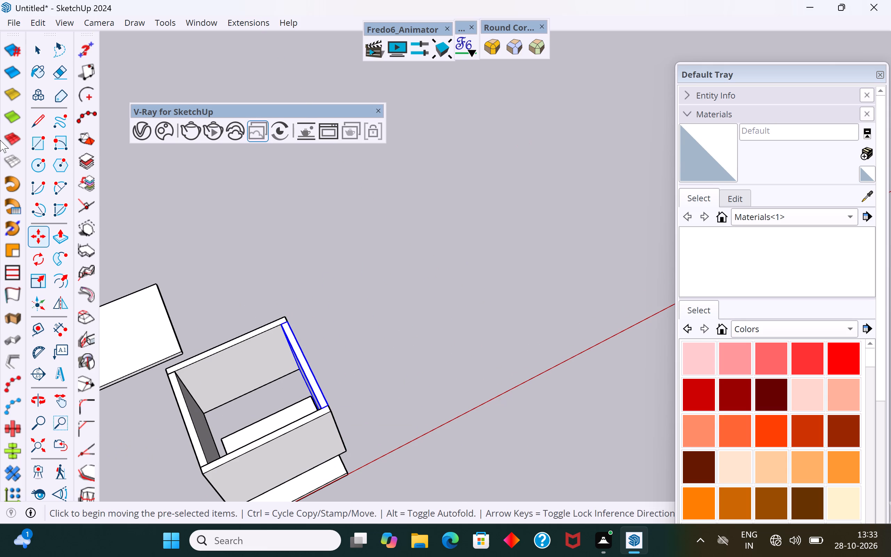
click(36, 45)
click(257, 222)
Move the lowered slab up by its corner to the base of the room's walls.
scroll(471, 332, down, 6)
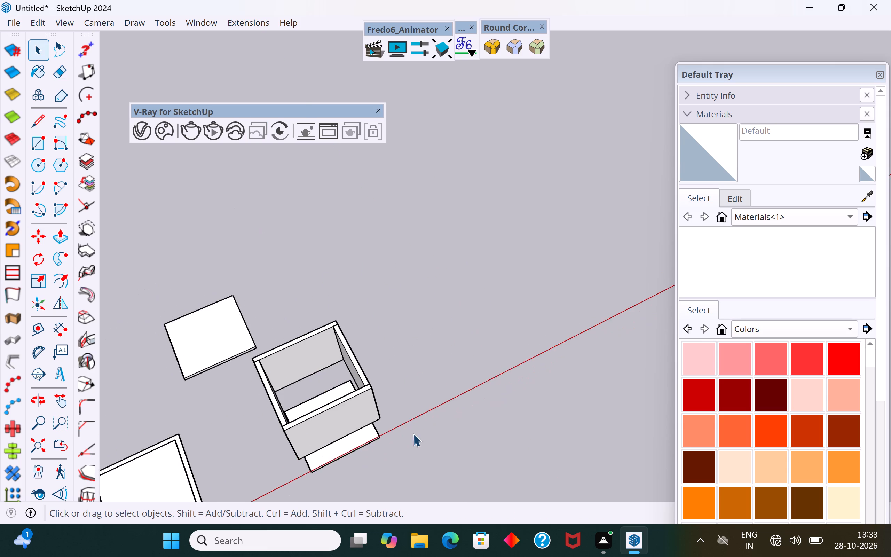
middle_drag(414, 434, 475, 142)
scroll(320, 415, up, 3)
click(318, 409)
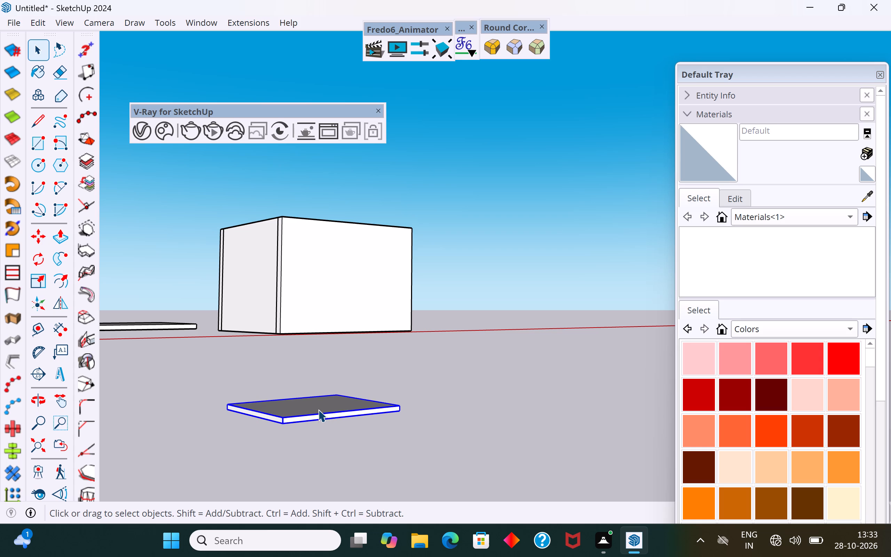
key(m)
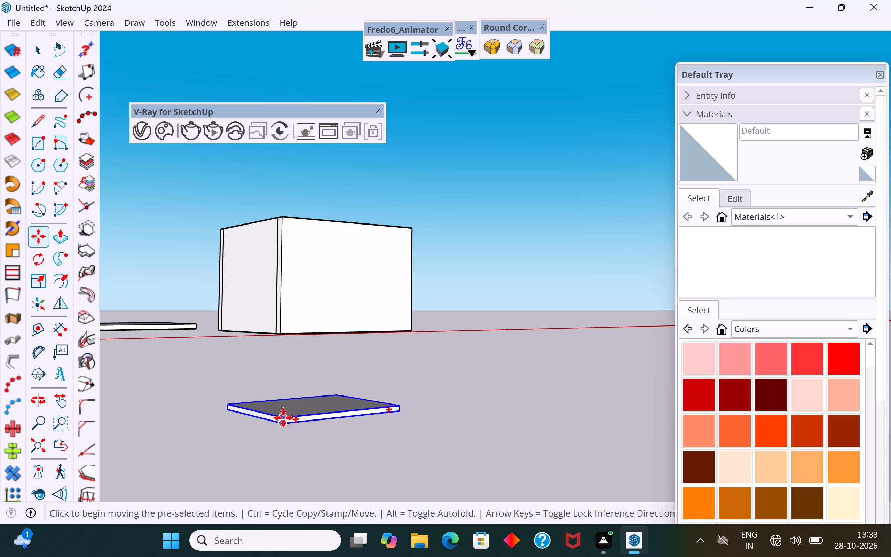
click(283, 418)
click(282, 328)
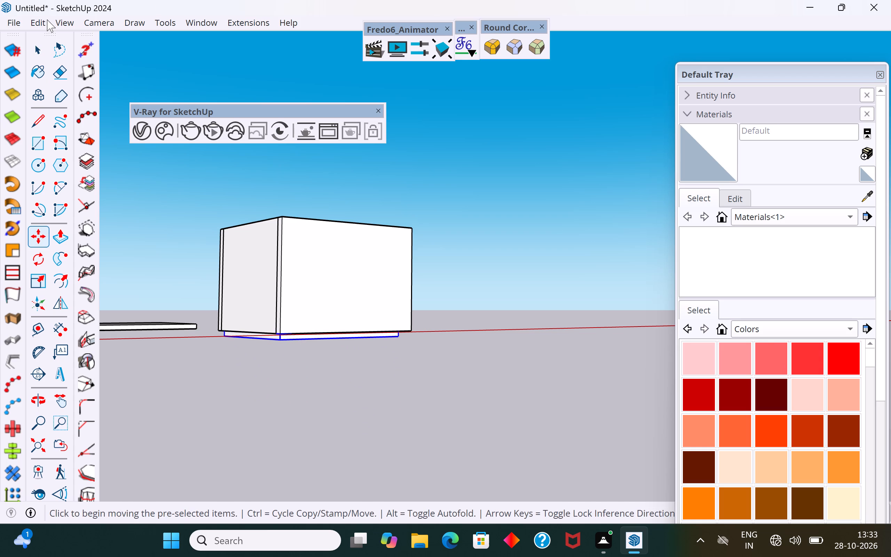
click(37, 51)
click(198, 50)
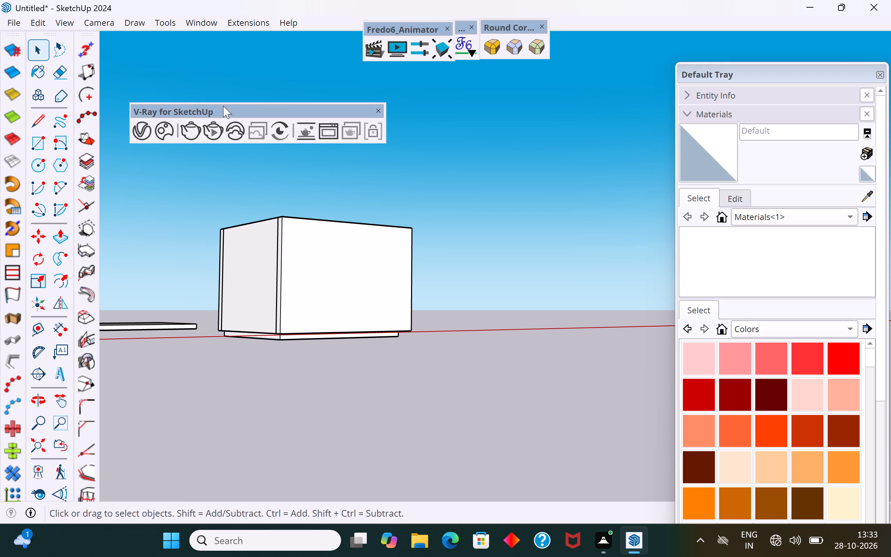
Move the slab sideways beneath the room so its corner lines up with the walls' inner bottom corner.
middle_drag(303, 336, 298, 115)
scroll(304, 324, up, 1)
middle_drag(357, 278, 317, 252)
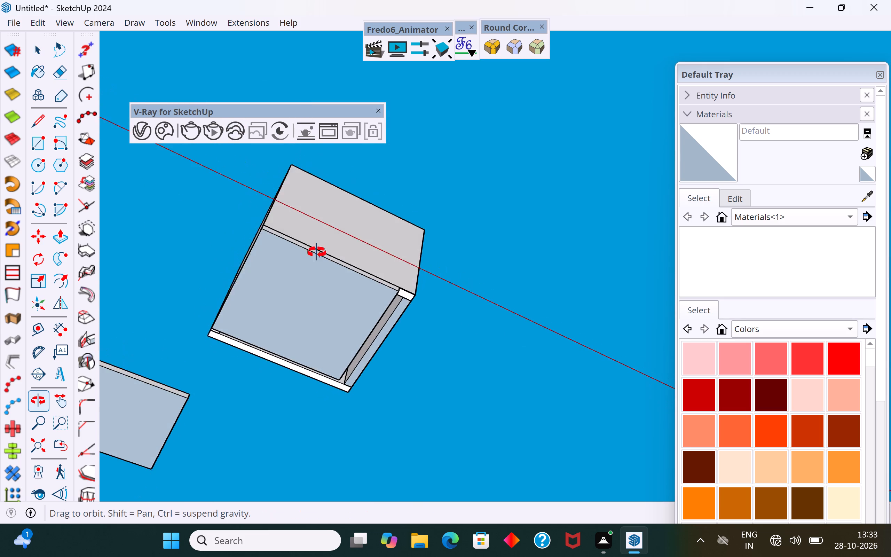
middle_drag(317, 252, 172, 229)
click(333, 380)
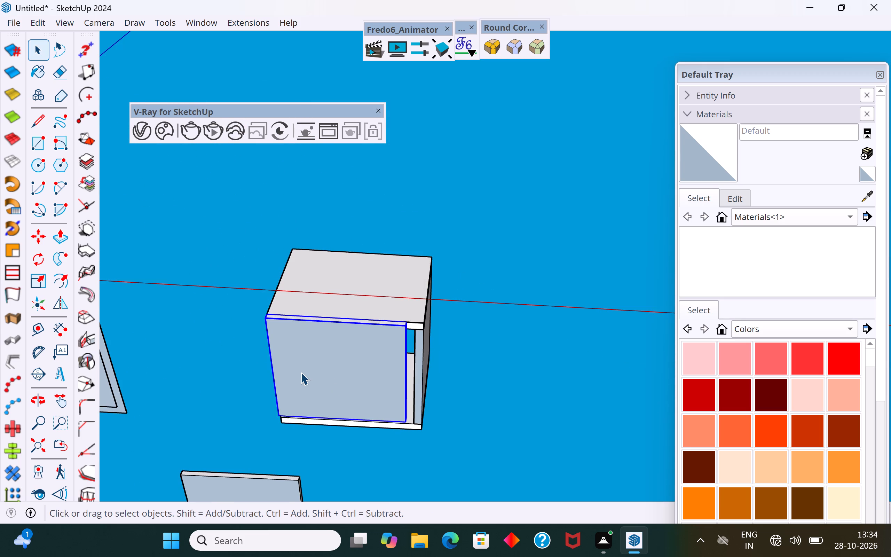
key(m)
middle_drag(268, 369, 493, 416)
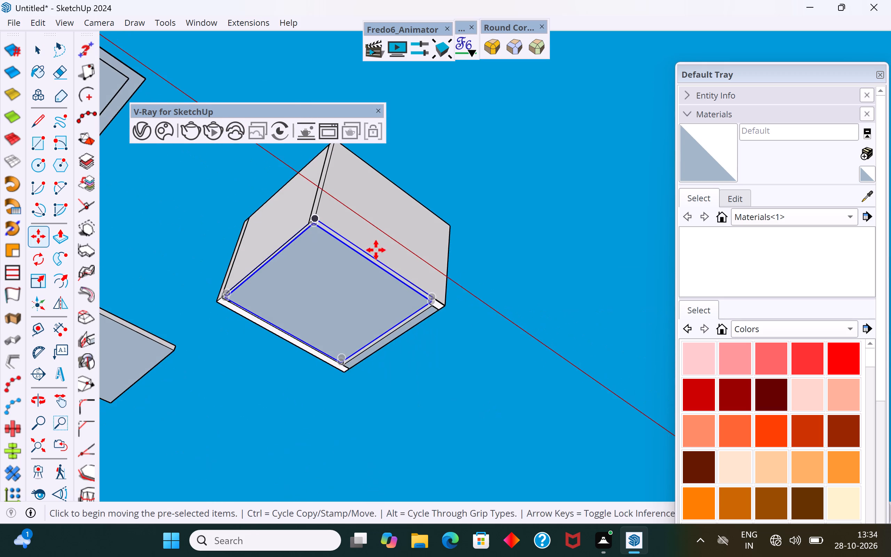
scroll(368, 242, up, 3)
middle_drag(450, 399, 310, 401)
scroll(443, 394, up, 1)
scroll(400, 179, down, 5)
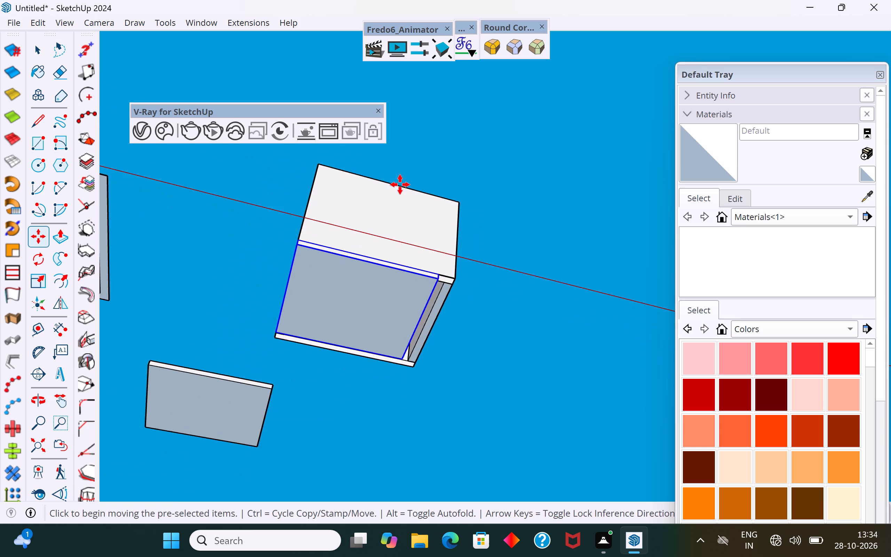
middle_drag(386, 312, 287, 327)
scroll(420, 376, up, 9)
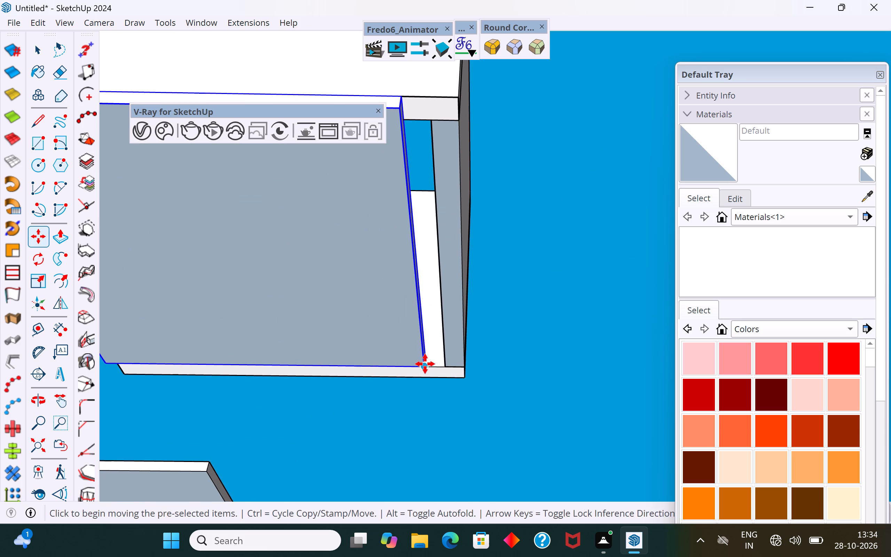
click(425, 364)
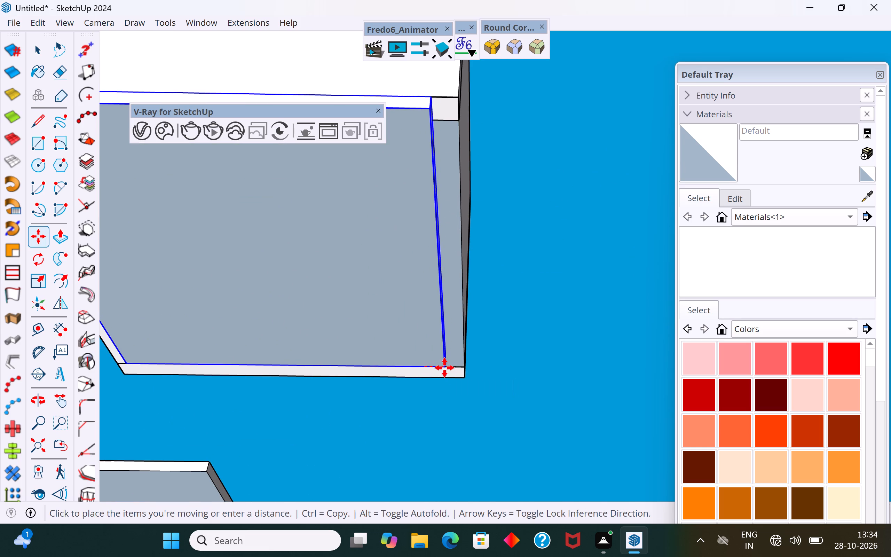
click(446, 363)
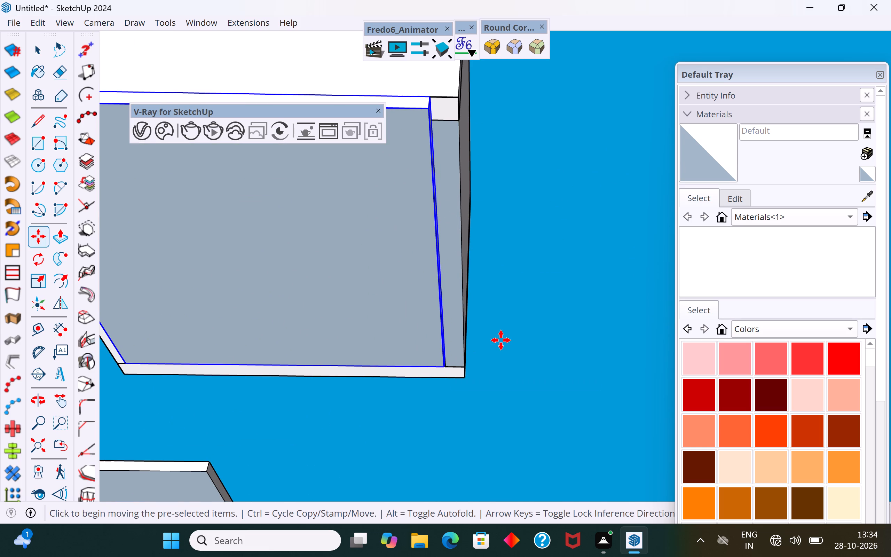
Shift the slab by its top corner to snap onto the inner bottom corner of the walls.
scroll(501, 340, down, 4)
middle_drag(511, 323, 654, 327)
middle_drag(317, 315, 422, 454)
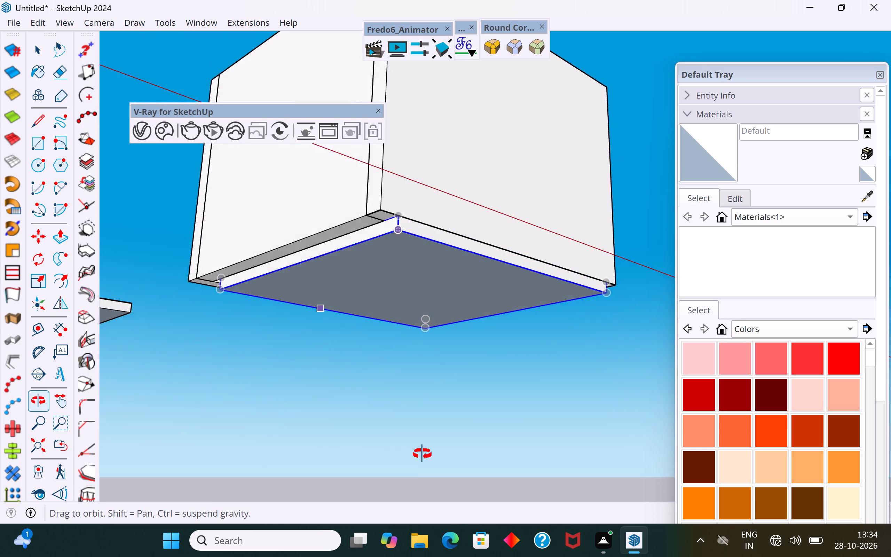
middle_drag(422, 454, 425, 460)
middle_drag(426, 282, 373, 448)
middle_drag(431, 214, 424, 421)
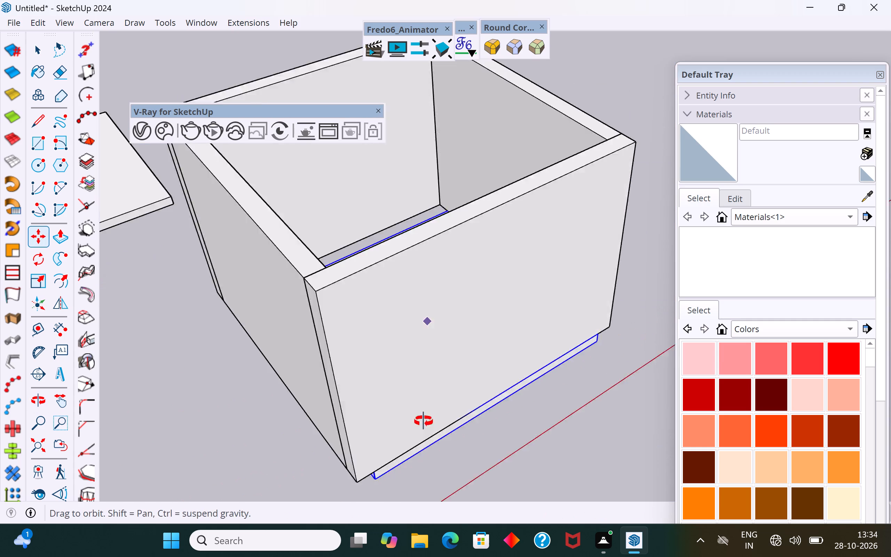
middle_drag(424, 421, 424, 535)
click(445, 152)
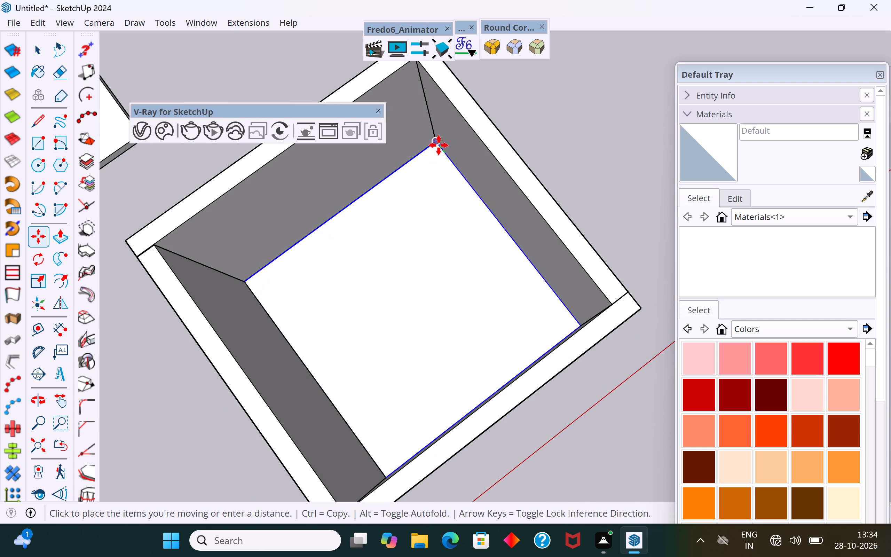
click(435, 143)
Move the slab up by its bottom corner so its underside sits flush with the walls' base.
scroll(415, 269, down, 5)
middle_drag(416, 432, 419, 430)
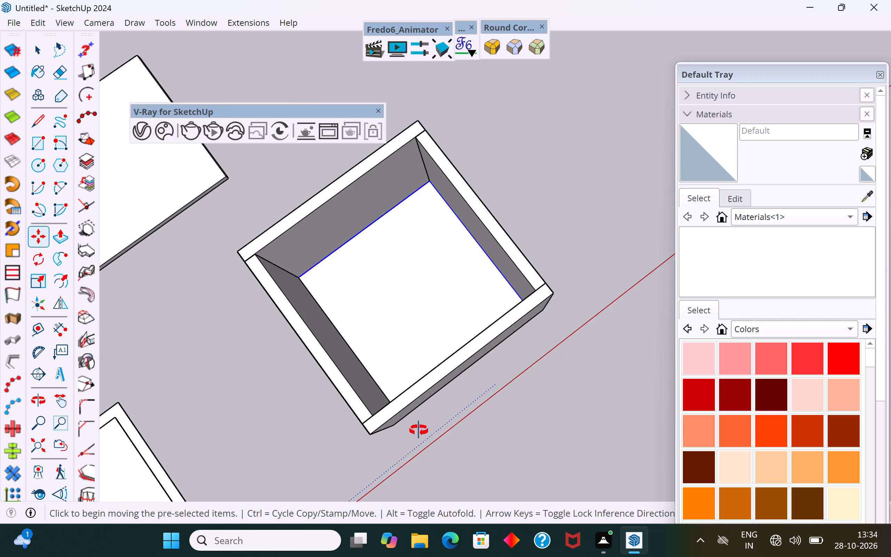
middle_drag(419, 430, 505, 84)
middle_drag(467, 391, 464, 113)
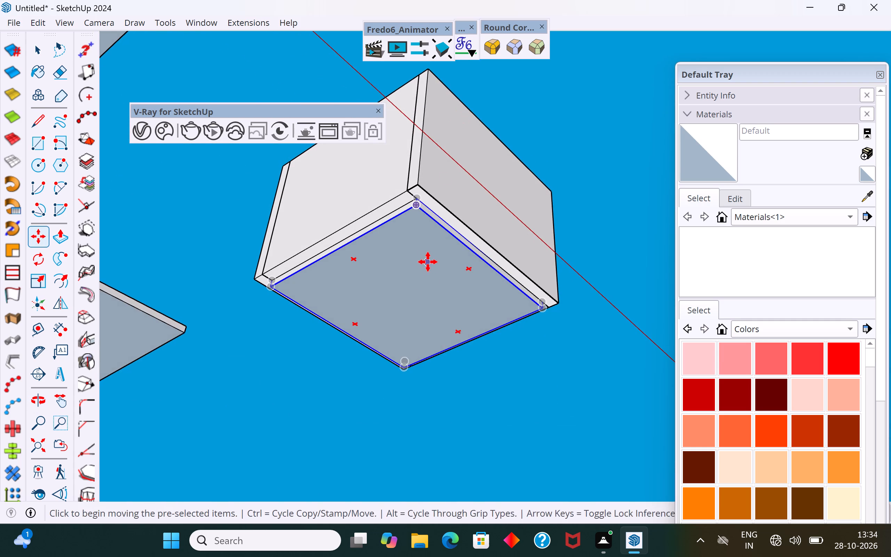
middle_drag(428, 276, 253, 534)
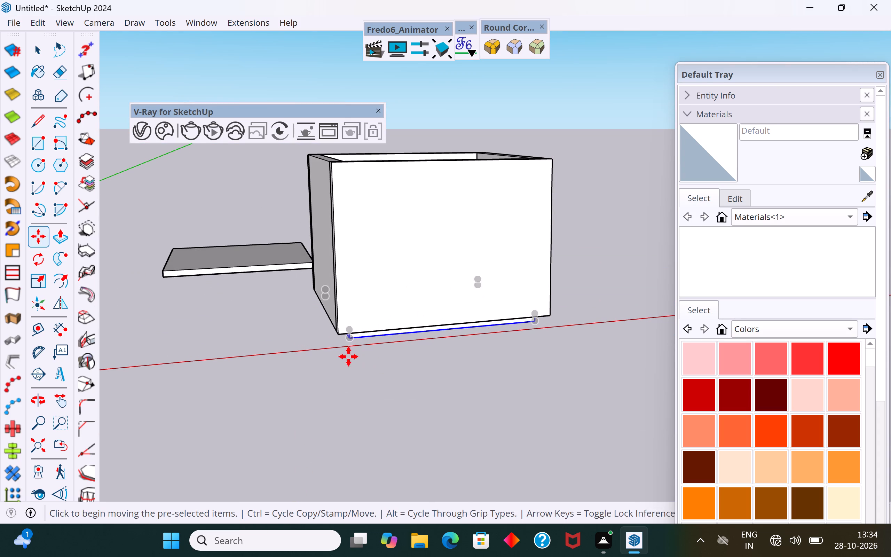
click(353, 339)
click(350, 331)
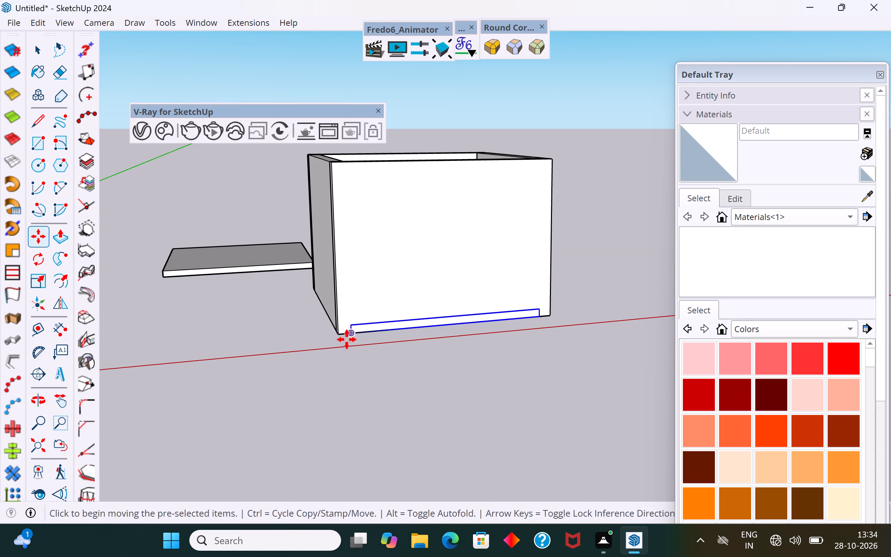
Move the slab by its bottom corner to snap onto the walls' inner bottom corner, closing the side gap.
middle_drag(329, 384, 565, 408)
middle_drag(429, 355, 653, 147)
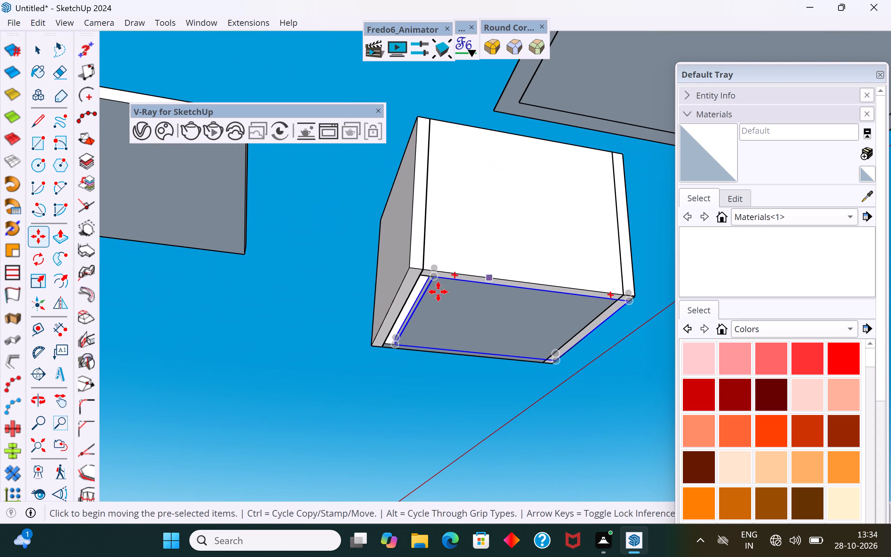
scroll(412, 291, up, 10)
click(444, 273)
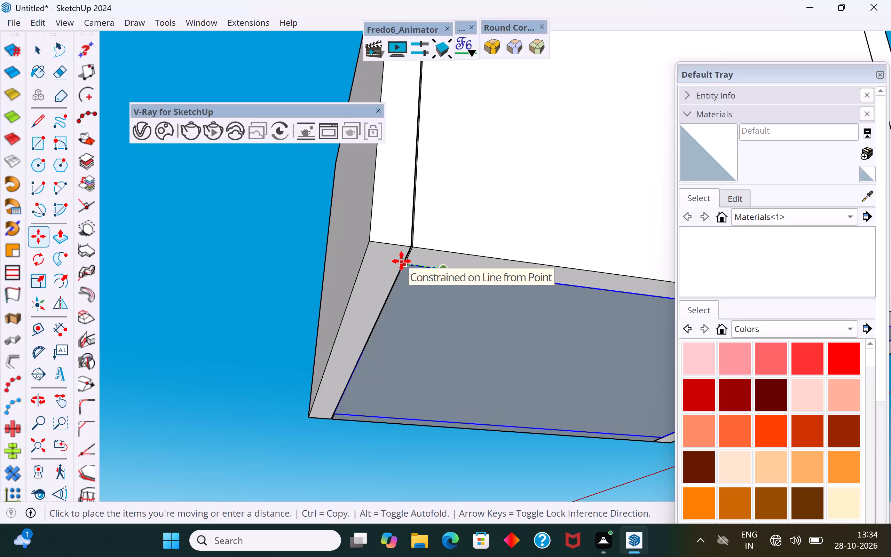
click(401, 261)
click(47, 47)
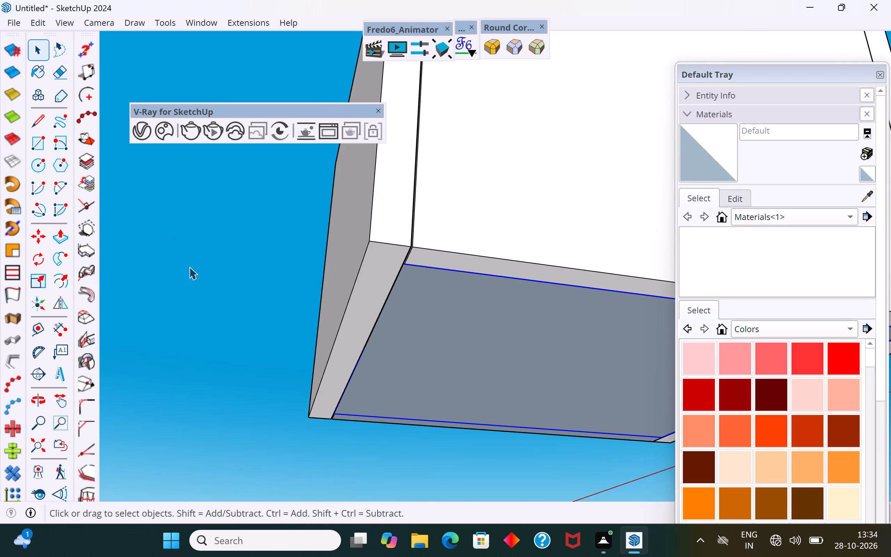
click(189, 267)
Move the wall between the two side walls by its bottom corner onto the adjoining side wall's inner corner.
scroll(214, 273, down, 5)
middle_drag(311, 354, 662, 217)
middle_drag(256, 242, 710, 276)
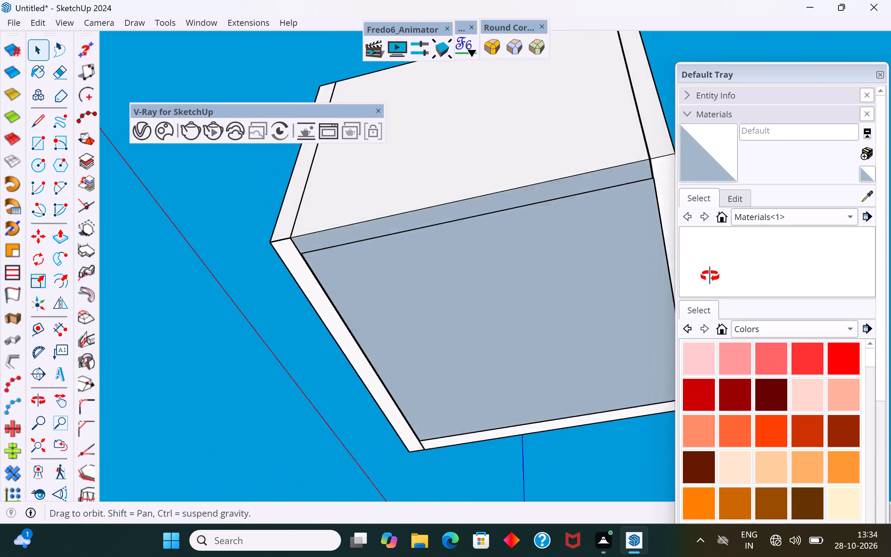
middle_drag(710, 276, 792, 341)
scroll(162, 246, down, 5)
scroll(561, 254, up, 9)
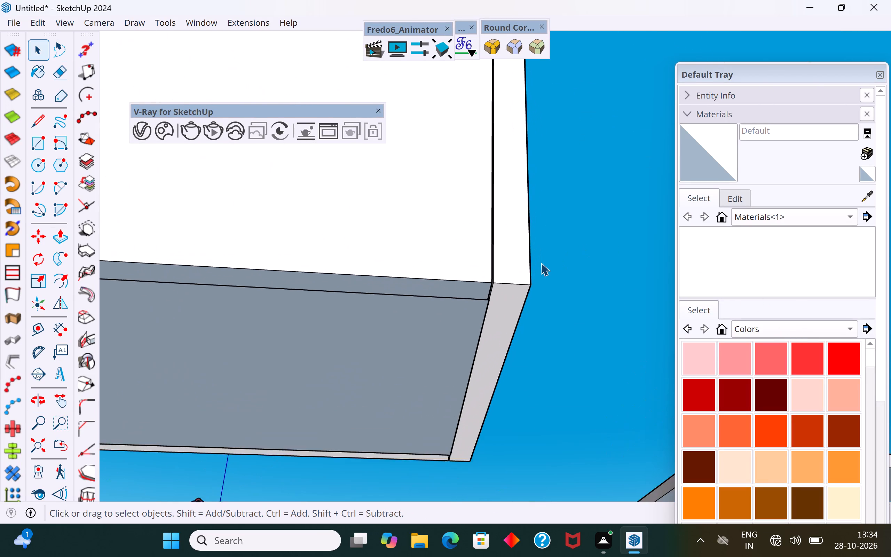
scroll(541, 263, up, 4)
scroll(454, 328, up, 9)
middle_drag(471, 310, 404, 312)
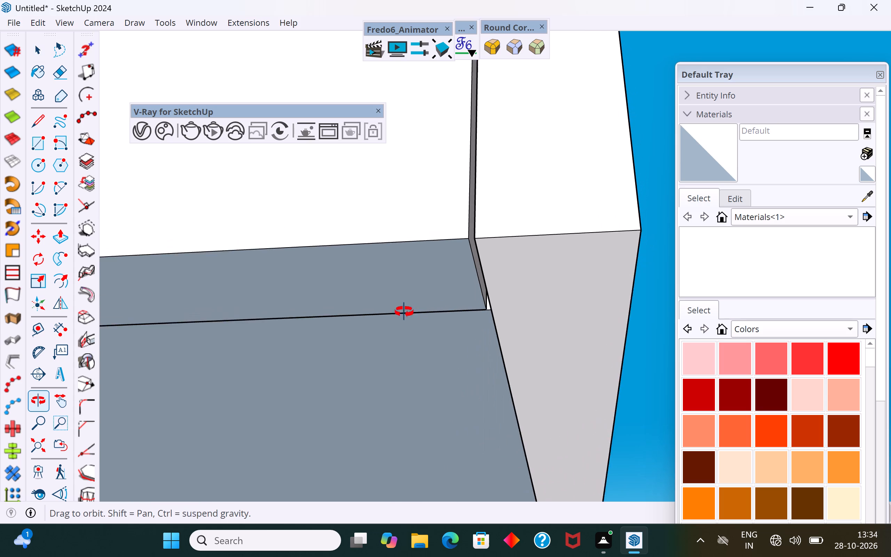
middle_drag(404, 312, 405, 332)
click(428, 253)
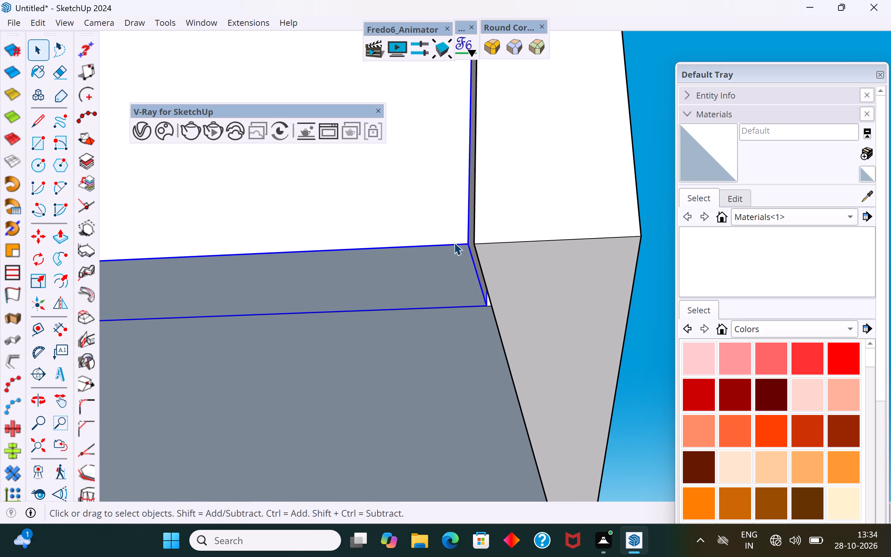
key(m)
click(468, 243)
click(476, 243)
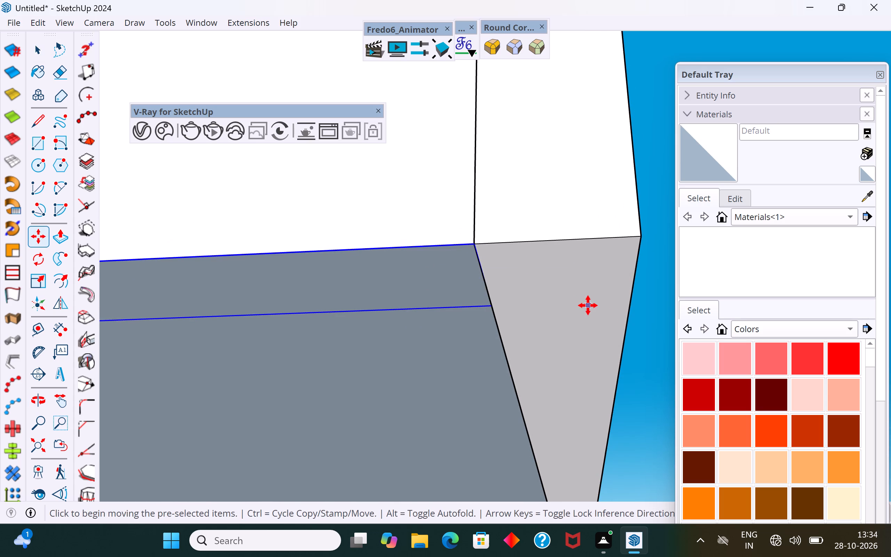
Move the side wall at the other end by its inner bottom corner to meet the middle wall's corner.
scroll(588, 305, down, 20)
scroll(588, 305, down, 8)
scroll(309, 308, up, 6)
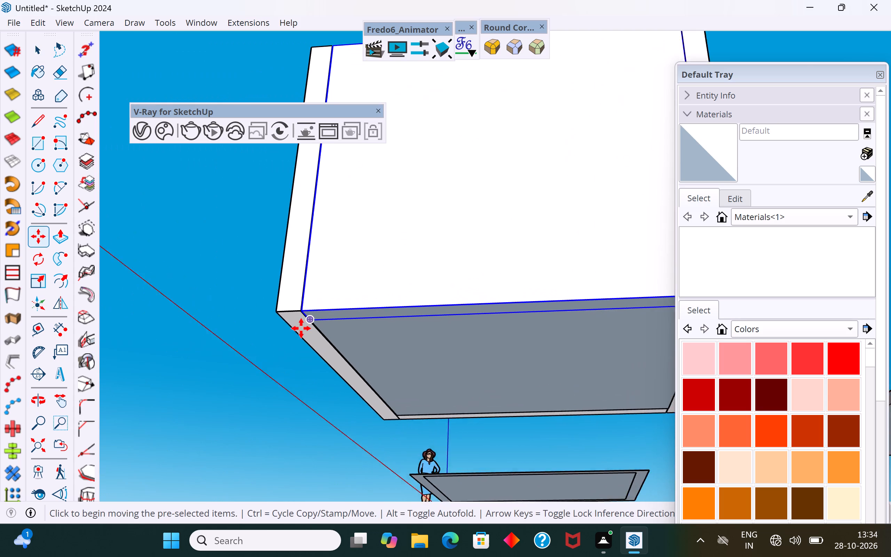
scroll(301, 328, up, 16)
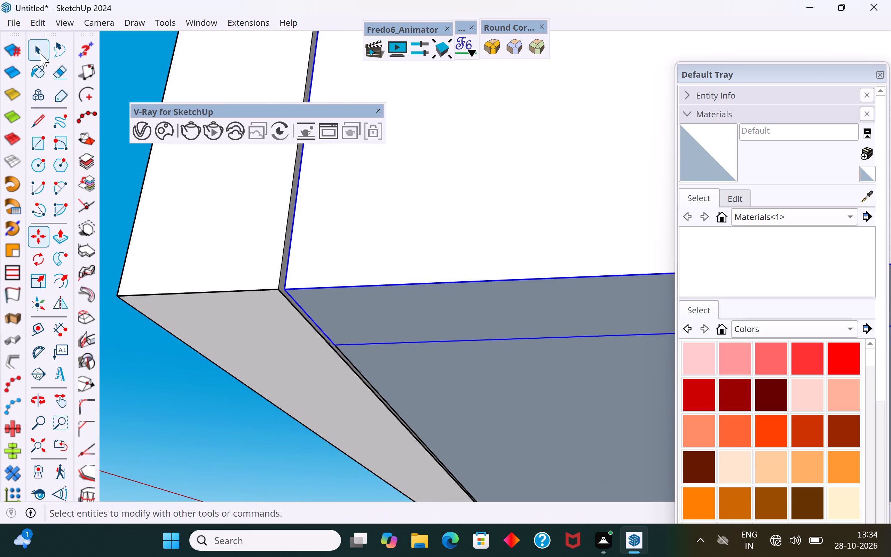
click(41, 54)
click(189, 221)
key(m)
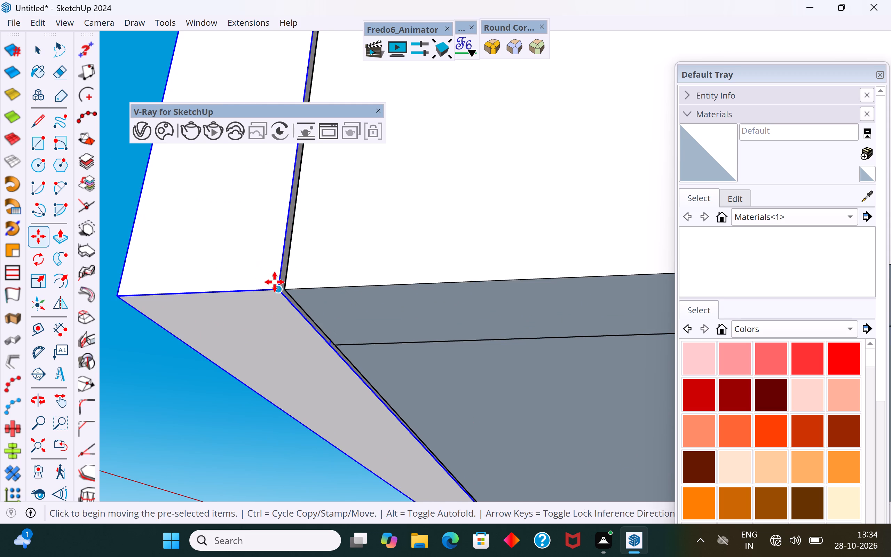
click(278, 290)
click(284, 290)
scroll(370, 346, down, 5)
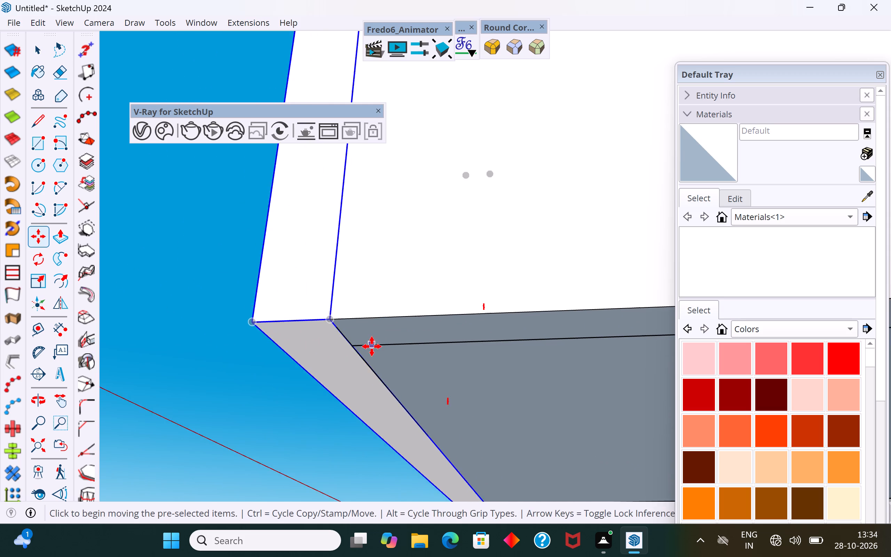
scroll(372, 346, down, 20)
scroll(372, 346, down, 2)
middle_drag(494, 376, 202, 444)
middle_drag(463, 365, 236, 444)
middle_drag(577, 346, 347, 385)
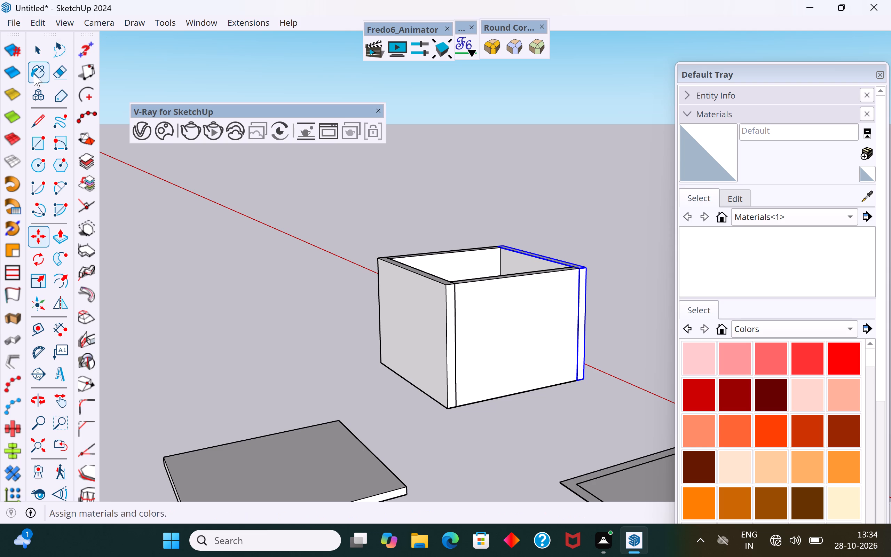
click(40, 57)
click(158, 272)
Move the side wall with the remaining gap by its inner bottom corner onto the adjoining wall's corner.
scroll(402, 323, down, 6)
middle_drag(514, 389, 460, 167)
scroll(442, 377, up, 20)
scroll(442, 377, up, 8)
middle_drag(355, 378, 320, 381)
click(270, 335)
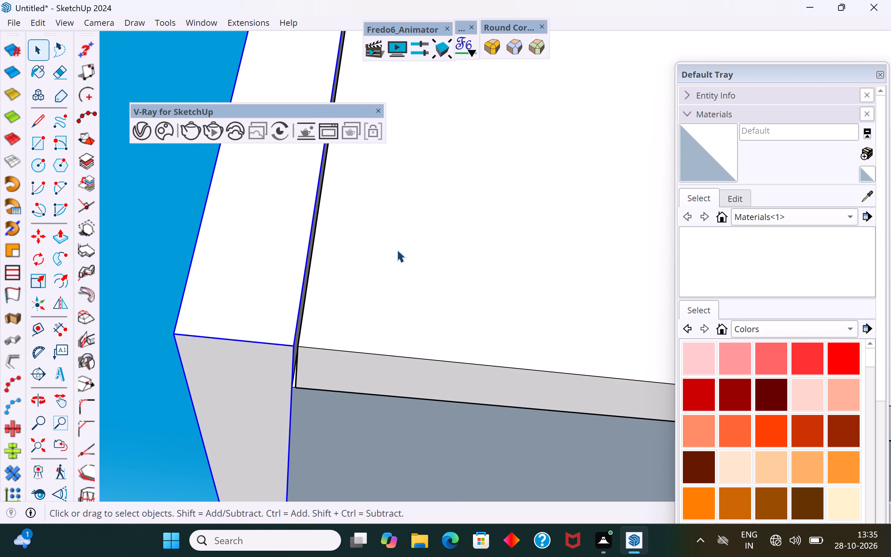
key(m)
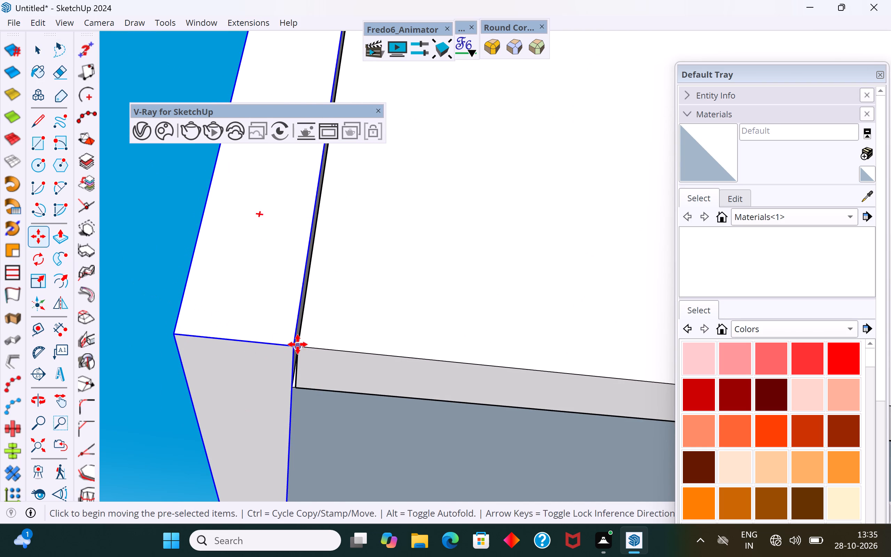
click(294, 345)
click(298, 347)
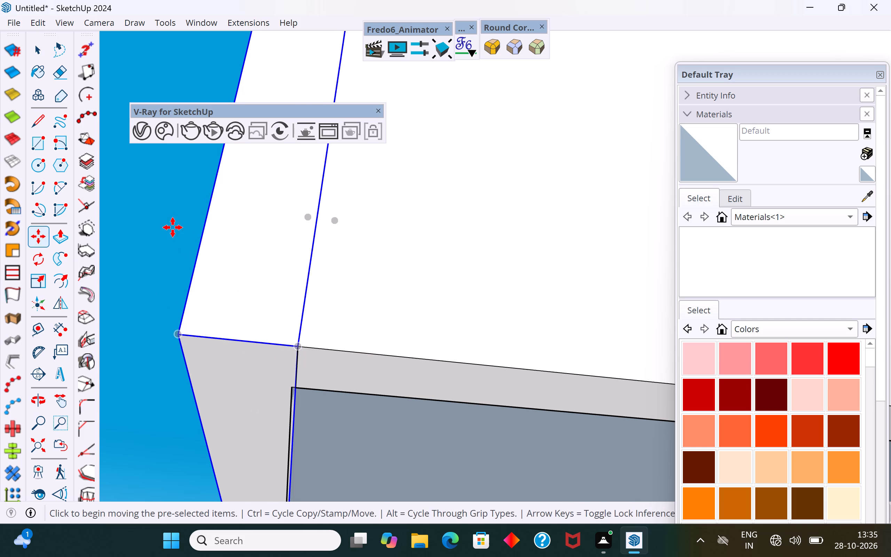
Examine the room's bottom corners and wall joints for remaining gaps or overlaps around the slab.
scroll(173, 227, down, 17)
scroll(227, 256, up, 1)
scroll(227, 256, down, 4)
scroll(602, 338, up, 5)
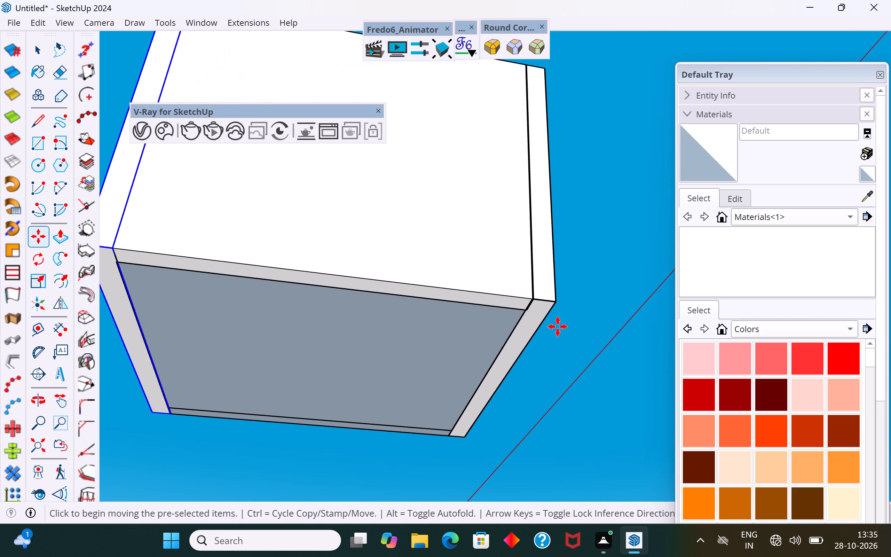
scroll(558, 327, up, 15)
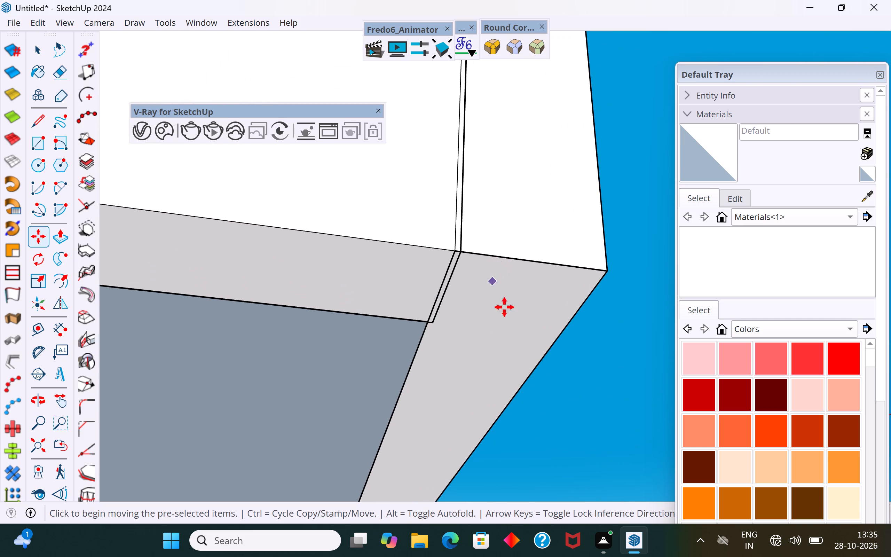
scroll(519, 329, down, 17)
middle_drag(362, 387, 400, 323)
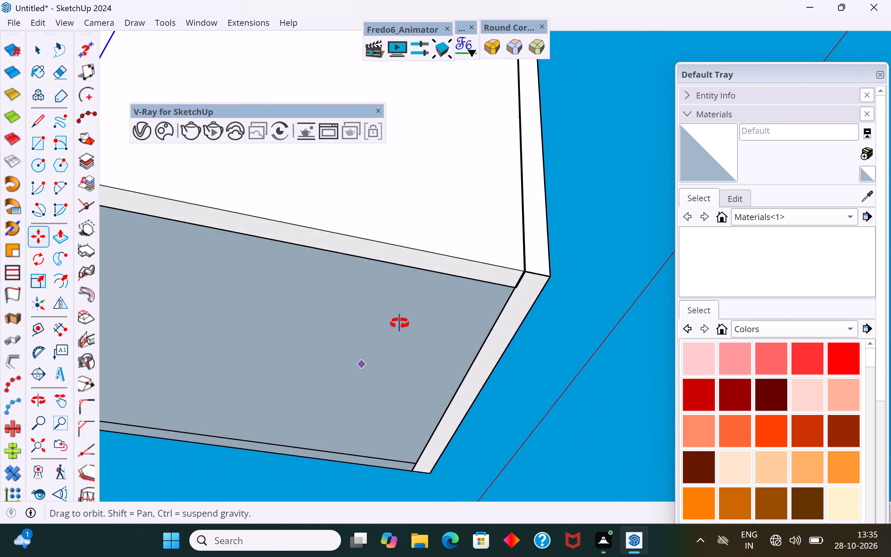
middle_drag(400, 323, 622, 312)
middle_drag(296, 277, 516, 376)
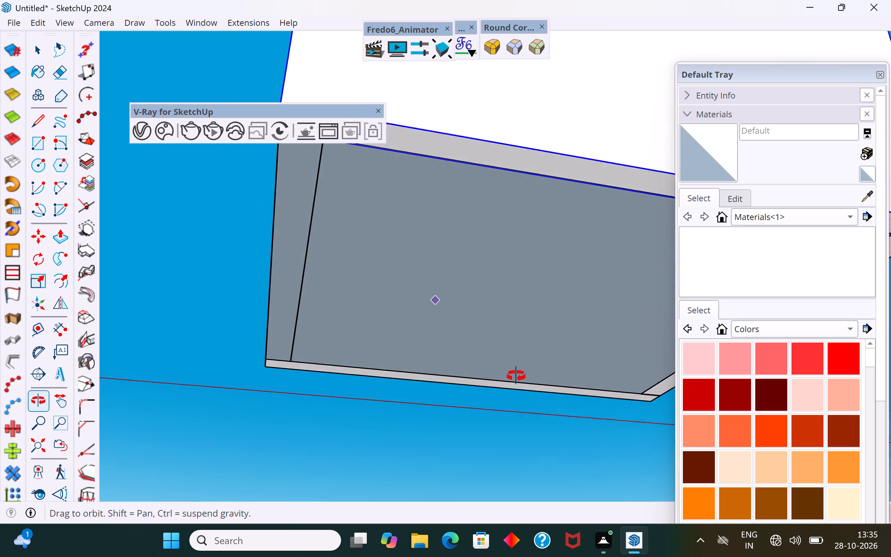
middle_drag(516, 376, 335, 469)
middle_drag(468, 360, 460, 388)
scroll(464, 311, down, 2)
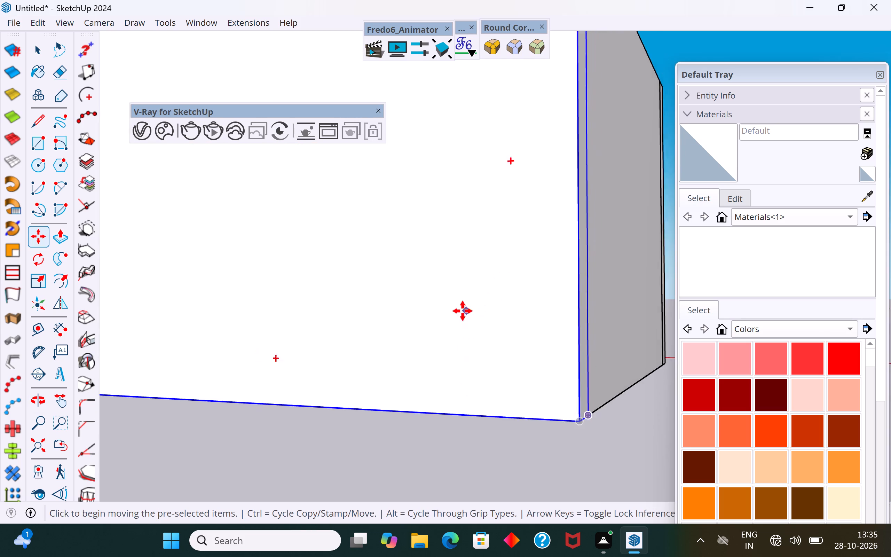
scroll(463, 311, down, 8)
middle_drag(501, 262, 525, 430)
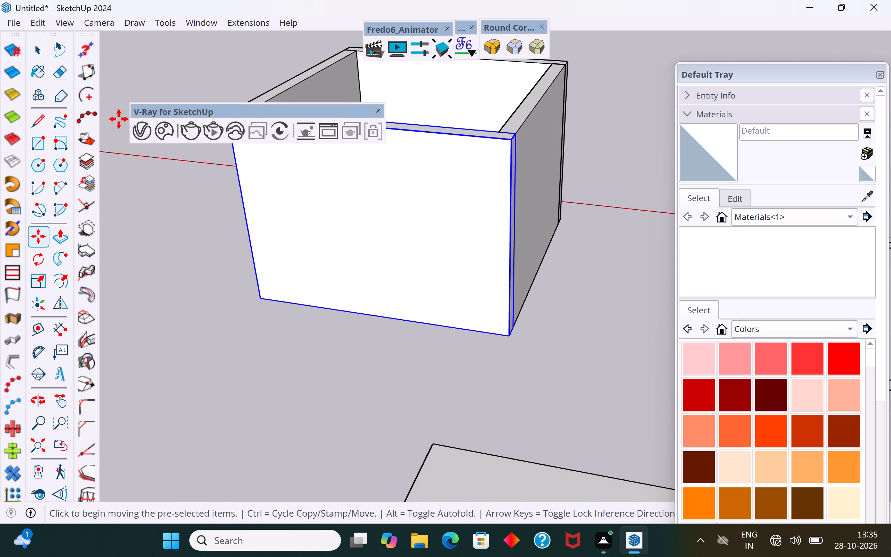
click(40, 57)
click(309, 433)
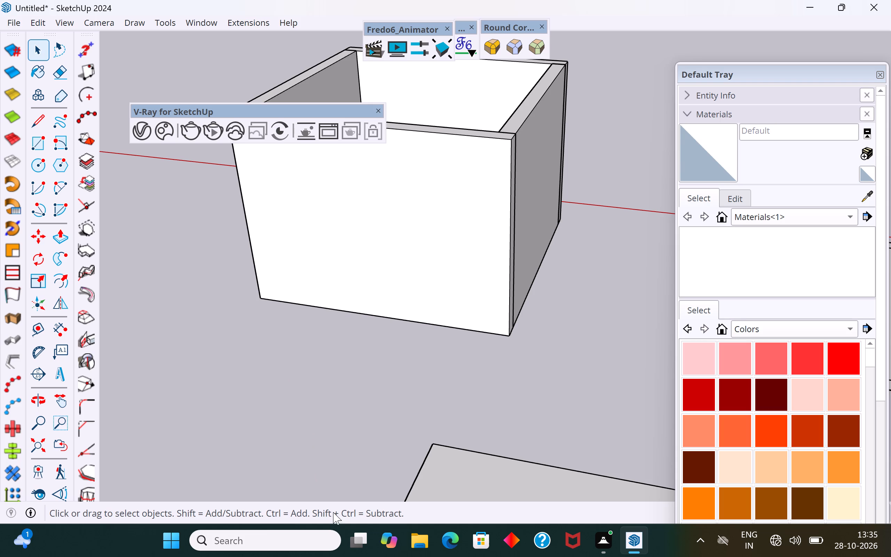
Hide the room's front wall group to expose the interior and the slab.
scroll(333, 513, down, 6)
scroll(320, 361, down, 11)
click(315, 369)
middle_drag(363, 338, 454, 555)
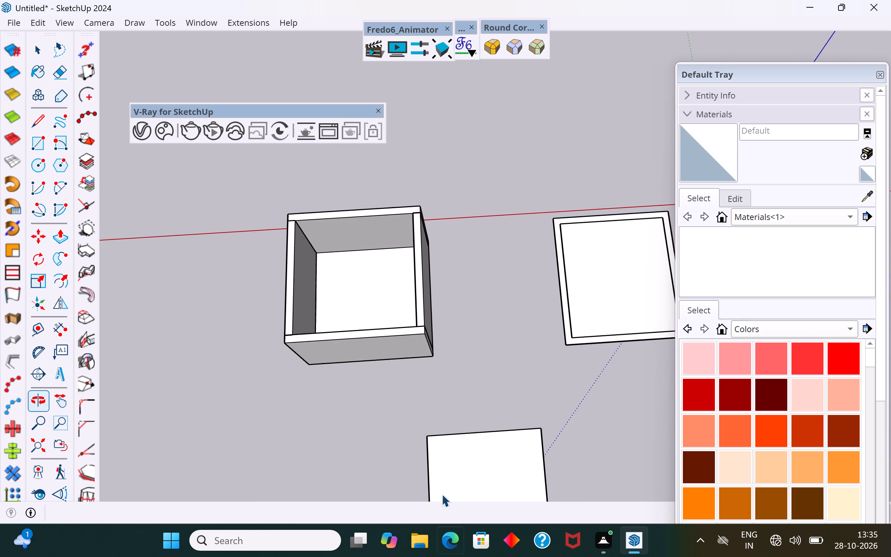
scroll(392, 313, up, 4)
middle_drag(383, 334, 508, 158)
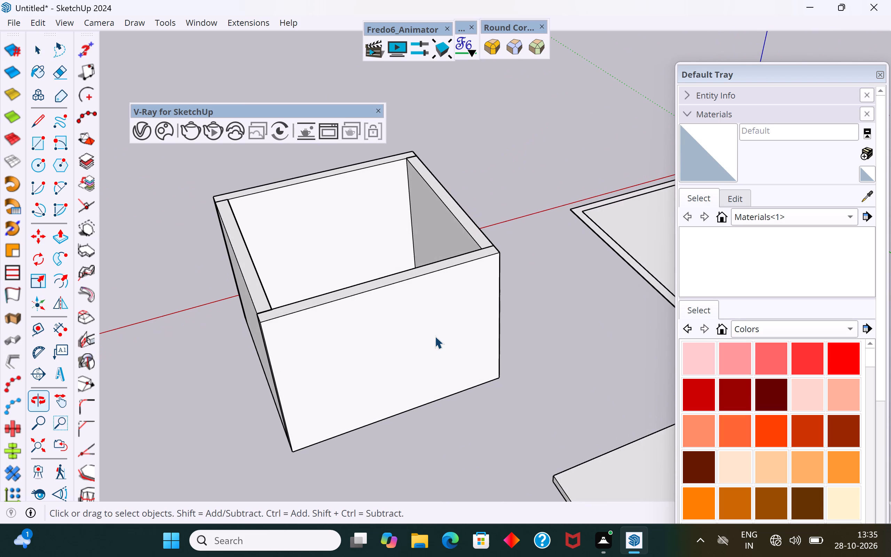
click(435, 336)
right_click(435, 336)
click(488, 40)
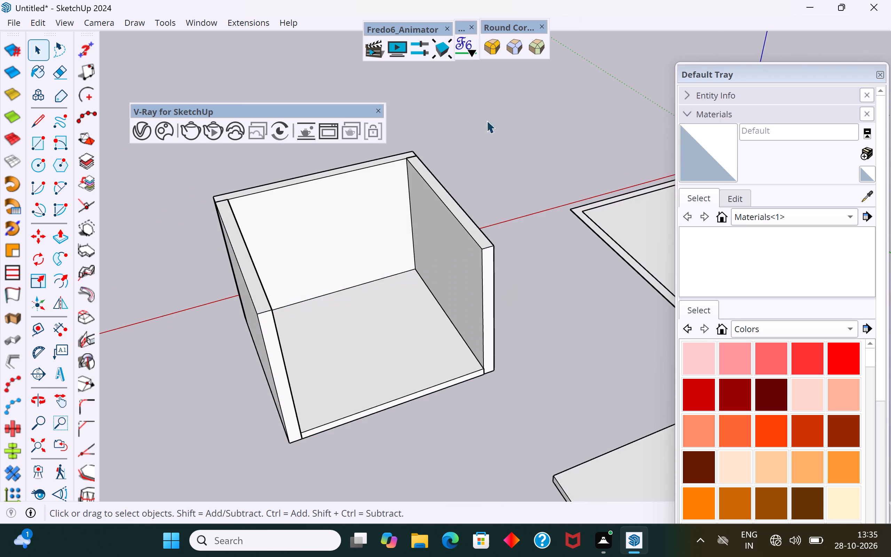
Hide the side wall group on the left of the opened room.
middle_drag(521, 373, 451, 297)
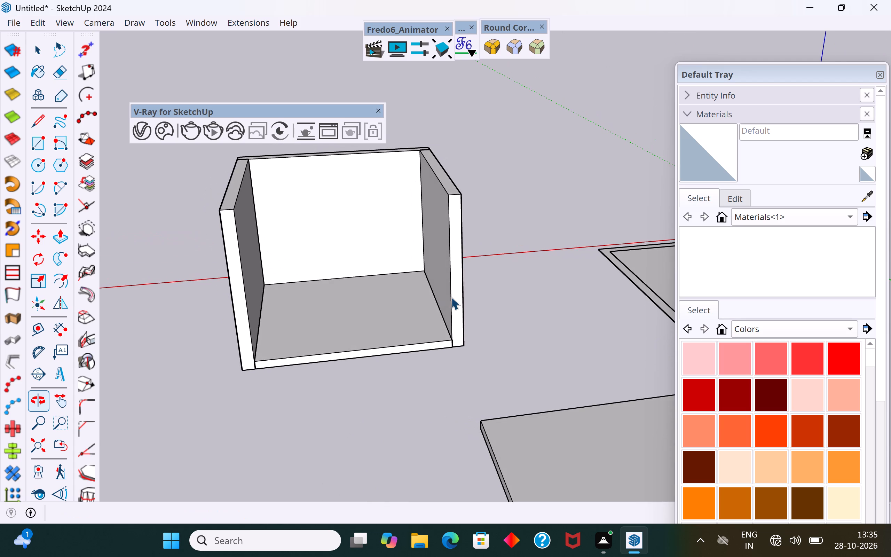
click(451, 297)
click(245, 306)
right_click(245, 306)
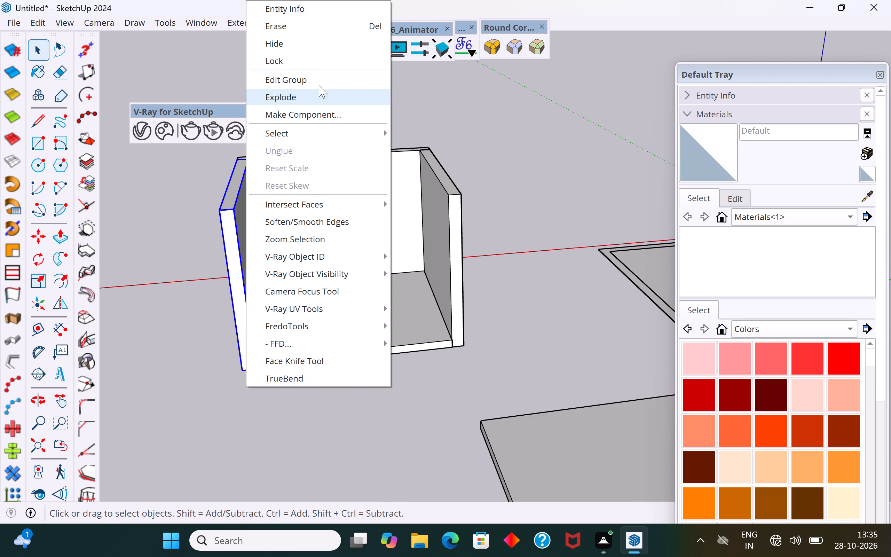
click(310, 48)
click(451, 129)
Examine the opened room's slab and its two remaining walls from several angles.
scroll(526, 339, down, 5)
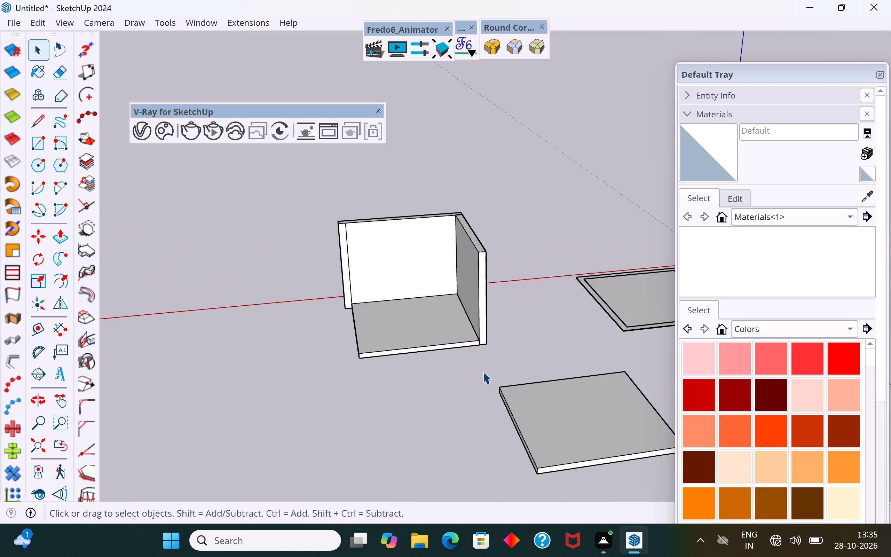
middle_drag(481, 373, 536, 359)
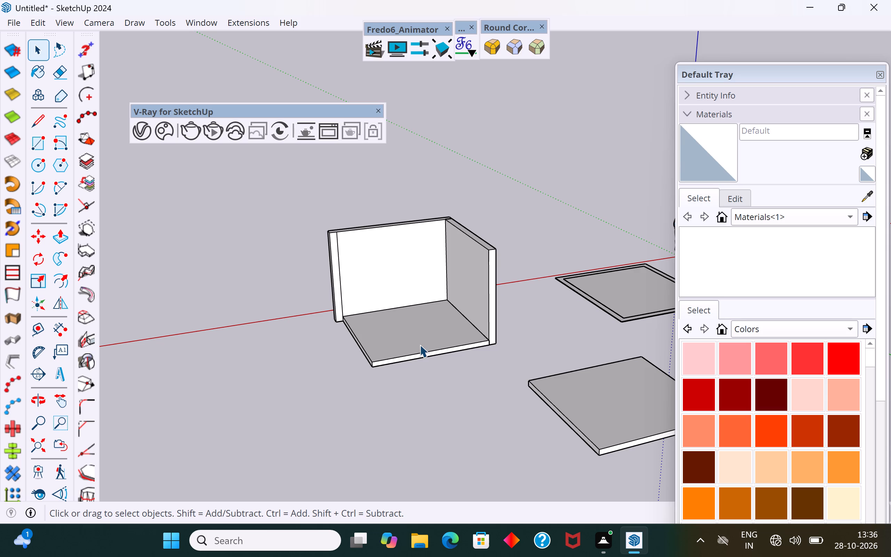
scroll(420, 345, up, 3)
scroll(387, 390, down, 1)
middle_drag(427, 396, 430, 288)
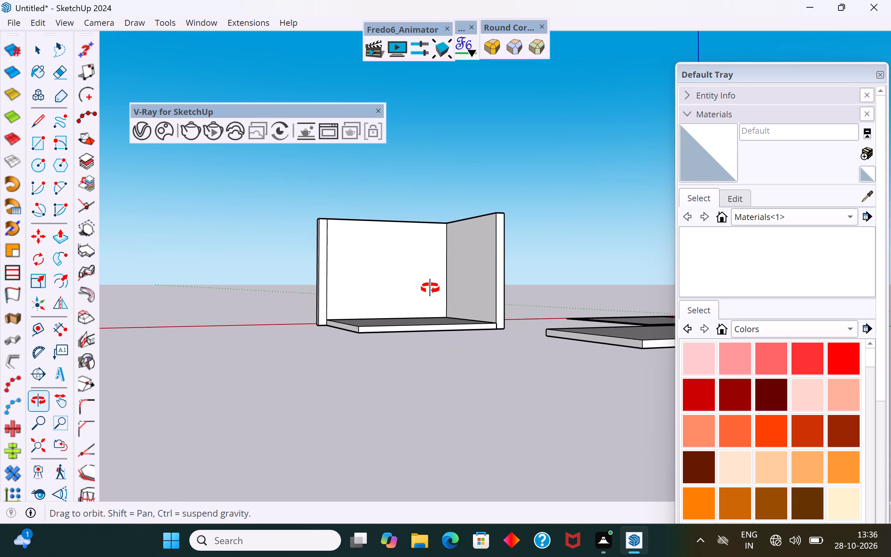
middle_drag(430, 288, 454, 326)
middle_drag(314, 402, 431, 444)
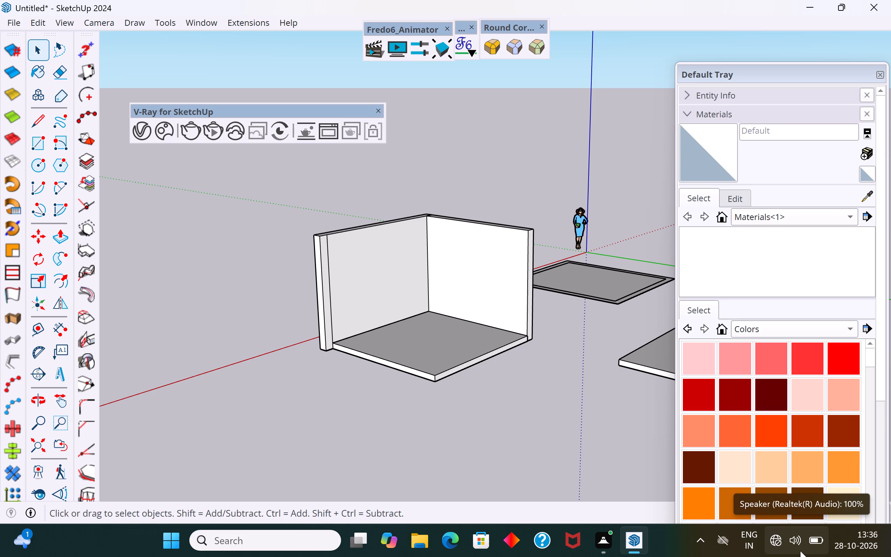
scroll(887, 504, down, 1)
scroll(559, 386, down, 2)
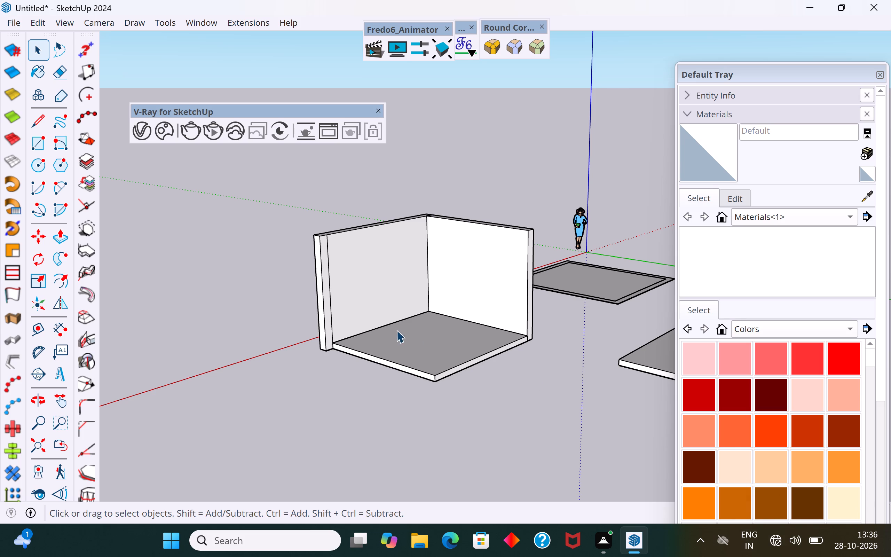
middle_drag(400, 346, 277, 396)
scroll(364, 354, down, 4)
middle_drag(386, 335, 388, 323)
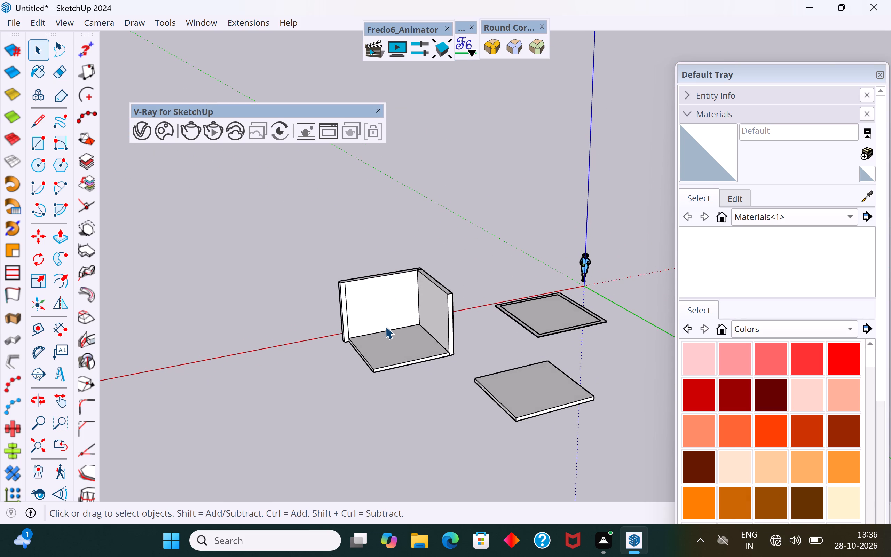
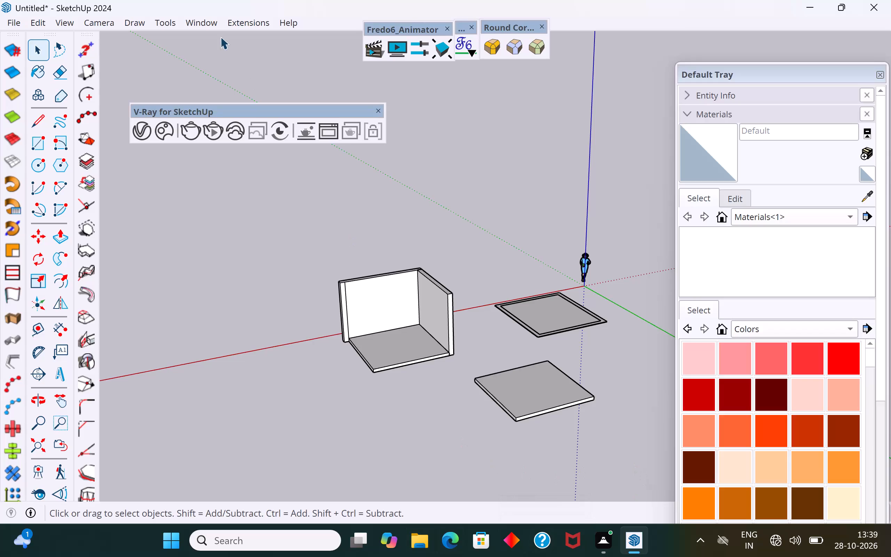
Examine the opened room together with the separate slab and the bordered square outline beside it from several angles.
scroll(231, 47, down, 5)
middle_drag(352, 295, 340, 341)
scroll(421, 258, up, 2)
scroll(373, 248, down, 3)
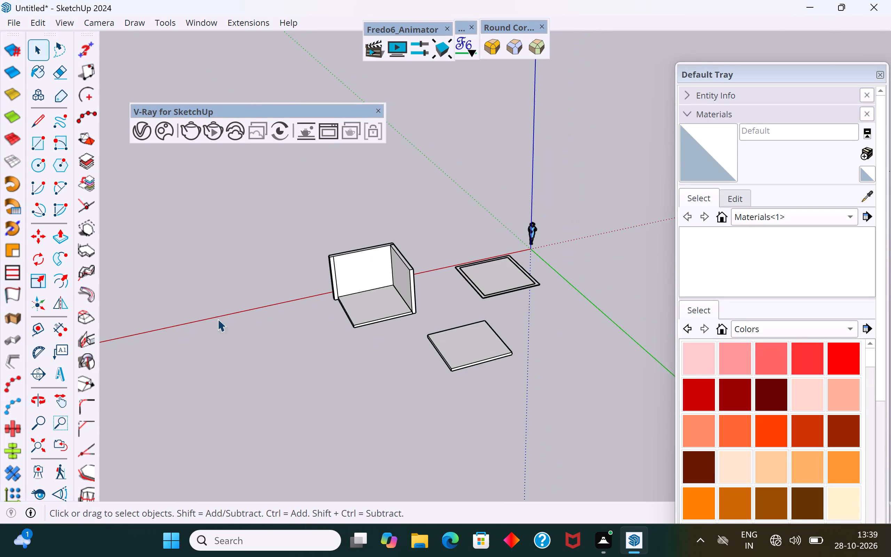
scroll(463, 221, down, 3)
middle_drag(509, 284, 380, 308)
scroll(256, 283, down, 4)
middle_drag(256, 308, 387, 305)
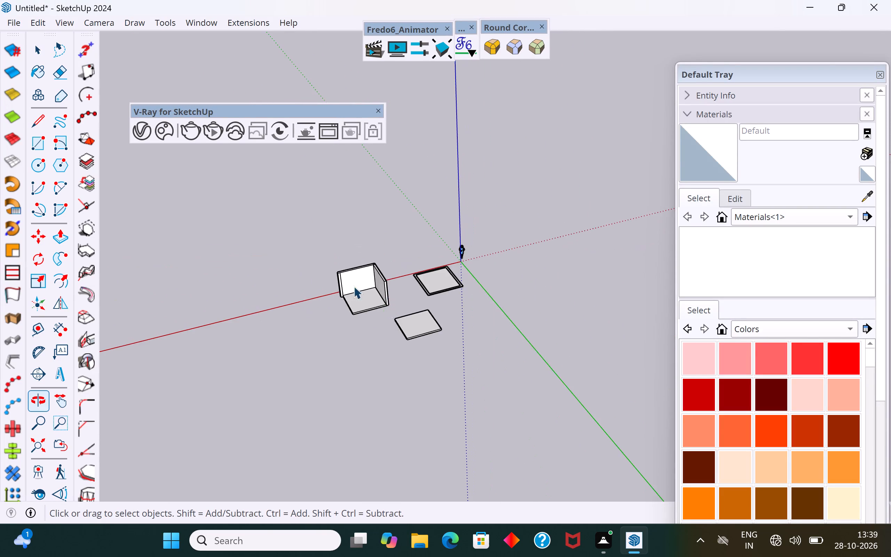
scroll(268, 264, down, 5)
middle_drag(556, 222, 541, 256)
scroll(278, 285, up, 5)
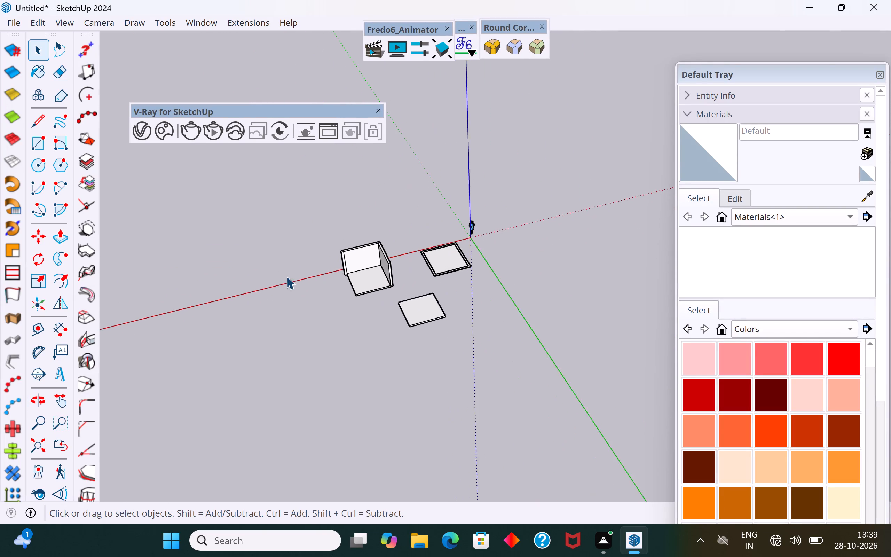
scroll(286, 276, up, 4)
middle_drag(370, 307, 314, 230)
scroll(264, 299, up, 3)
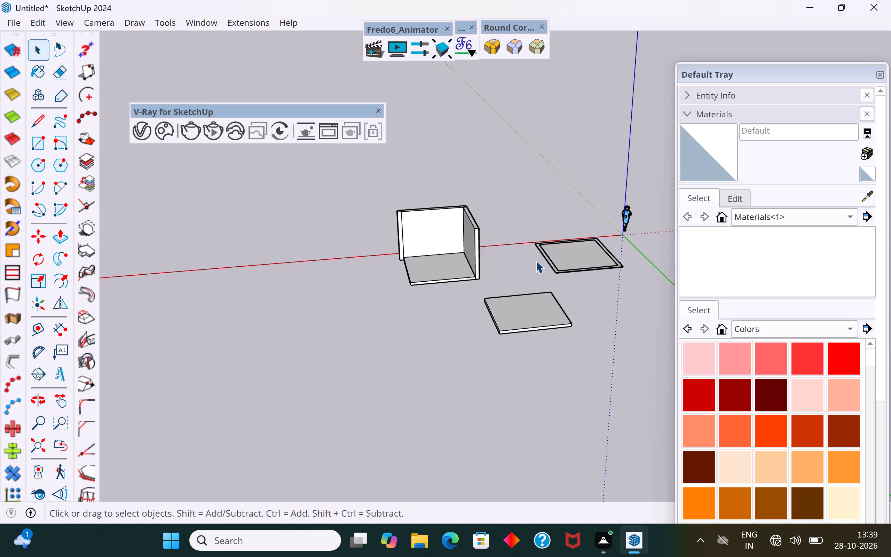
Start drawing a vertical line in the empty area beside the opened room, near the red axis.
middle_drag(353, 369, 358, 284)
middle_drag(393, 340, 333, 334)
click(40, 126)
click(270, 278)
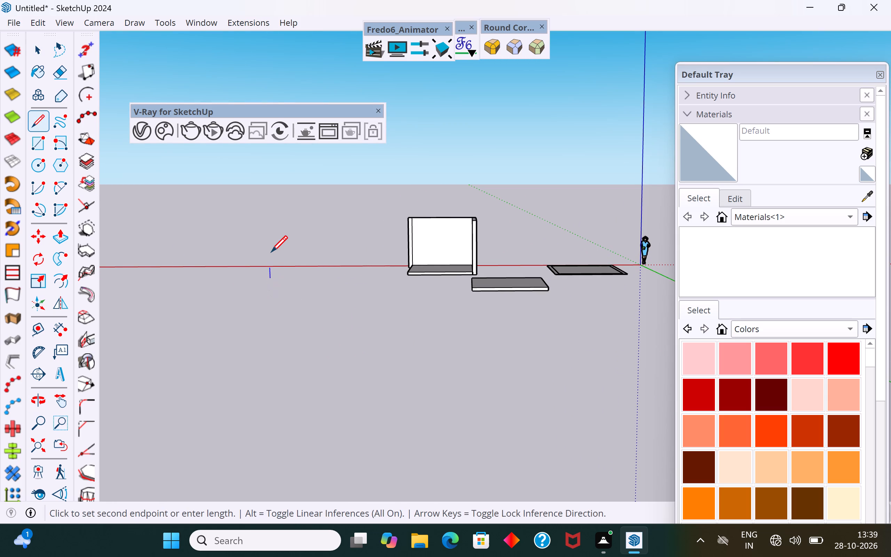
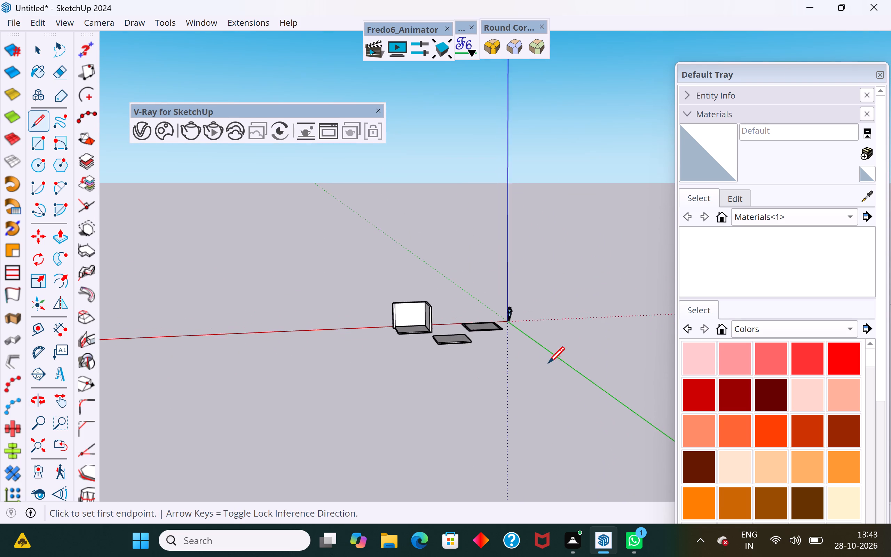
Draw a 35" vertical line upward in the empty area beside the opened room, near the red axis.
scroll(548, 363, down, 2)
scroll(369, 364, up, 3)
click(336, 349)
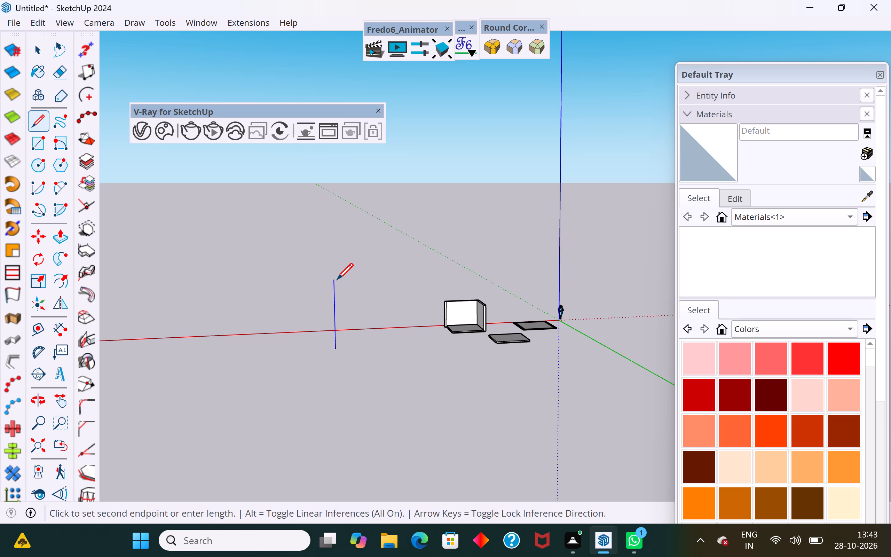
text(35")
key(Return)
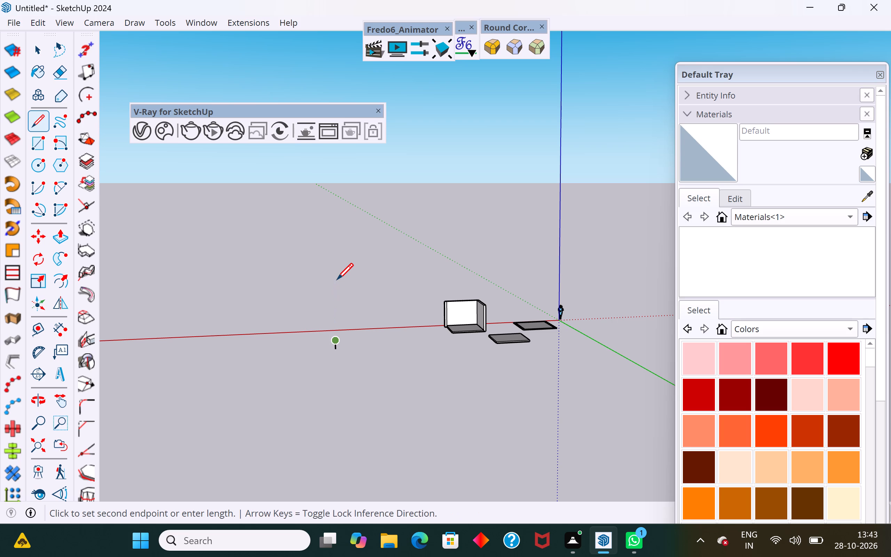
scroll(331, 321, up, 2)
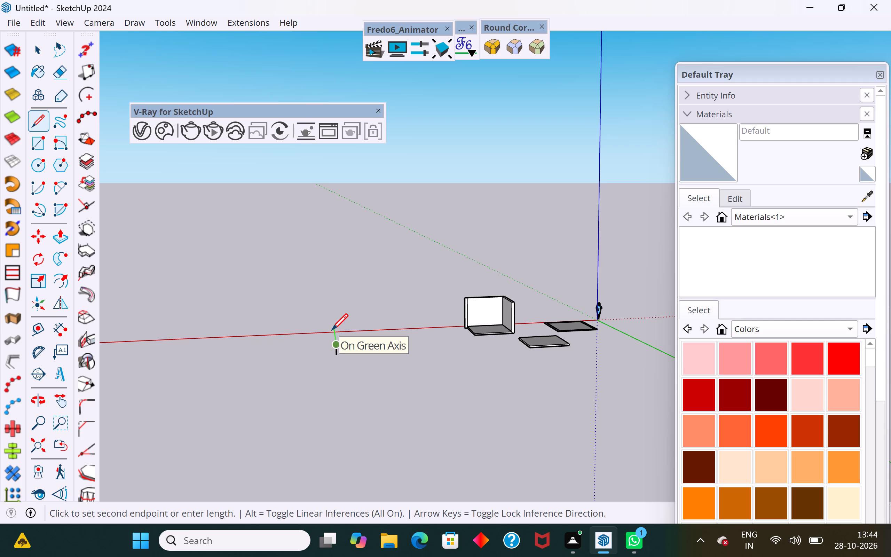
key(ctrl+z)
scroll(345, 350, up, 6)
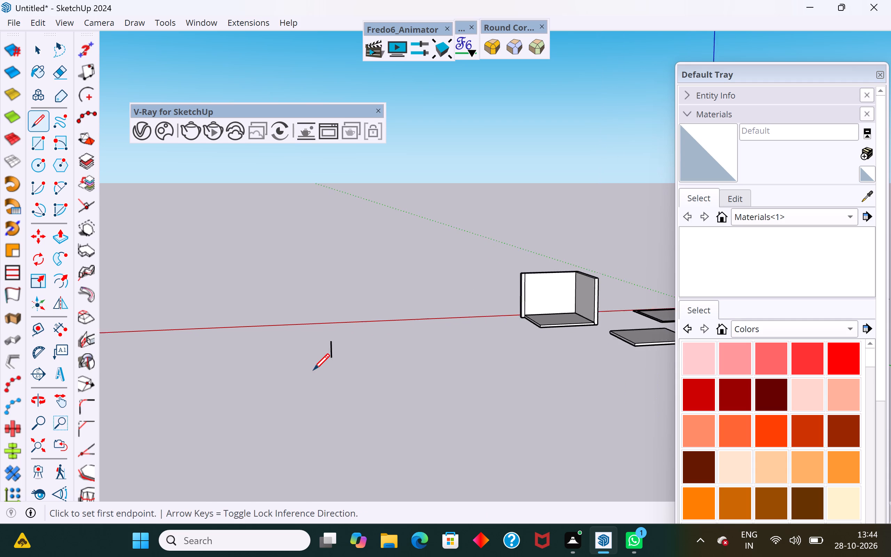
scroll(313, 370, up, 8)
click(36, 53)
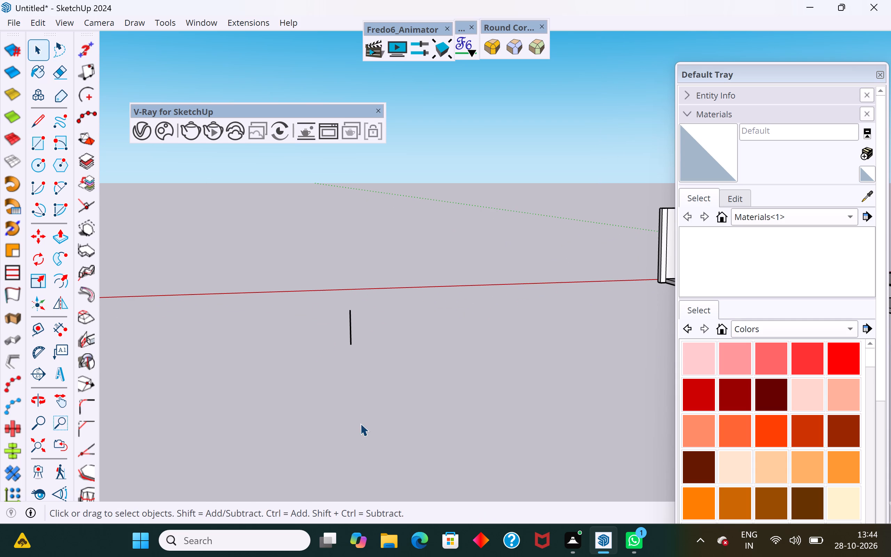
Draw a 23" horizontal line from the top end of the vertical line, parallel to the red axis.
scroll(360, 423, down, 7)
scroll(364, 252, down, 5)
scroll(363, 360, up, 16)
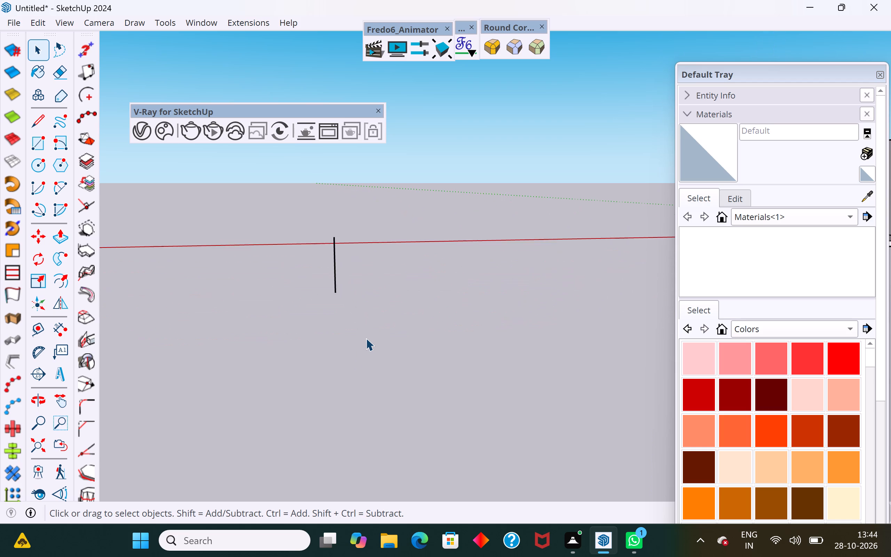
scroll(366, 338, up, 3)
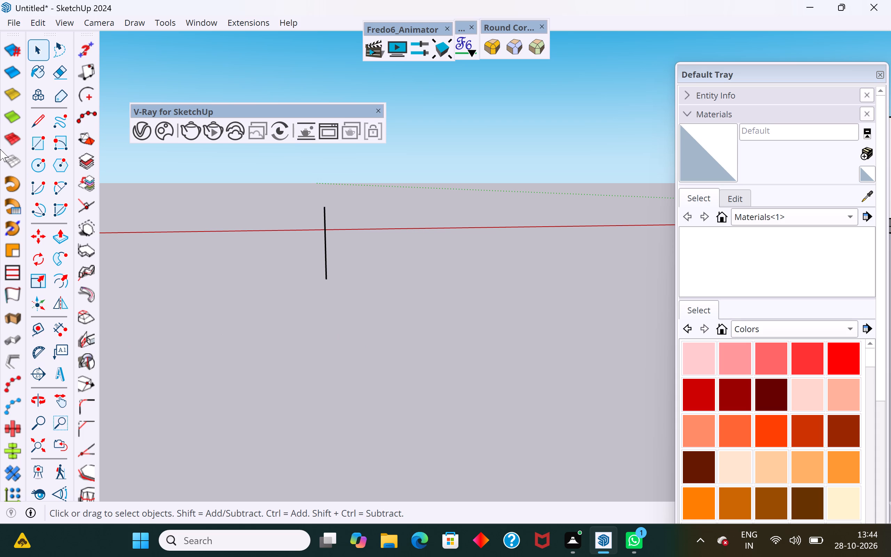
click(45, 117)
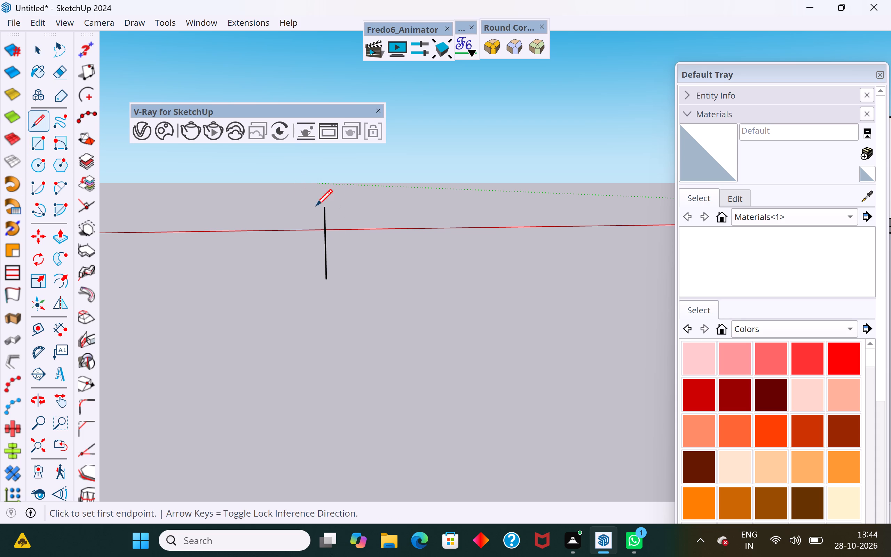
click(323, 207)
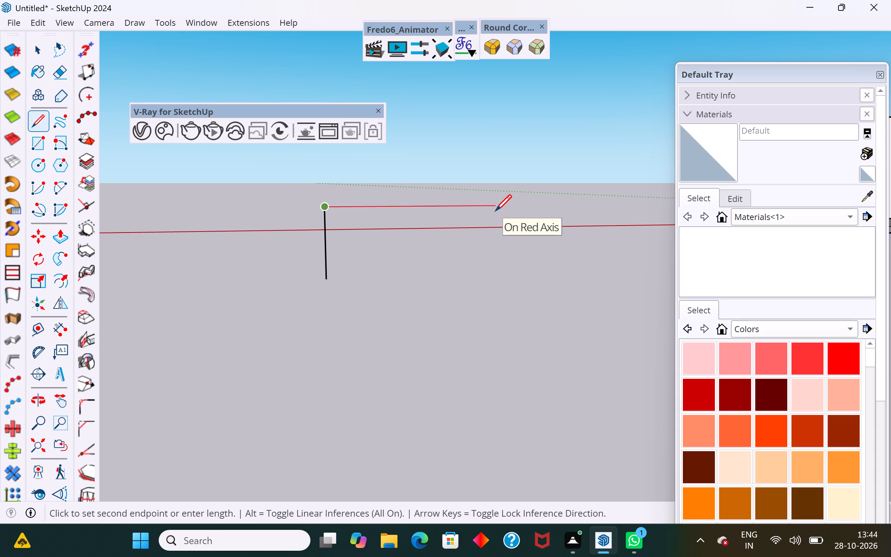
text(23)
key(shift+quotedbl)
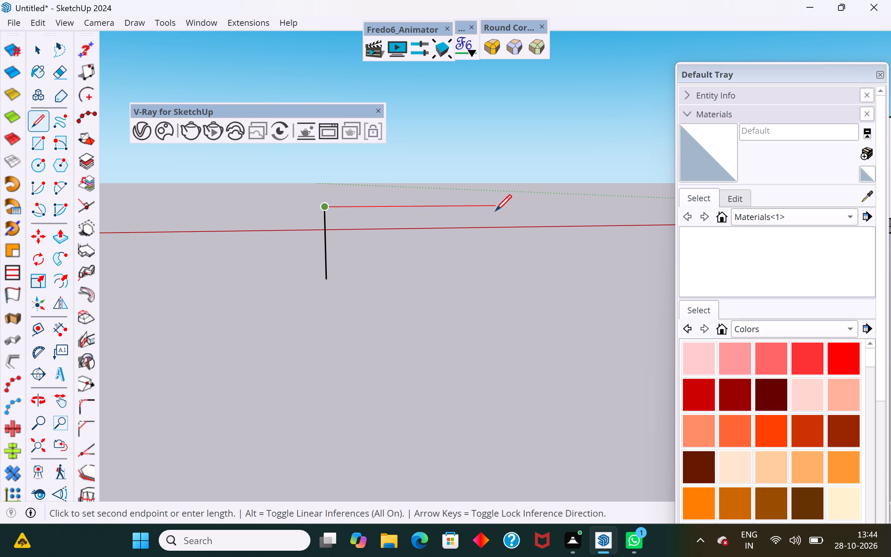
key(Return)
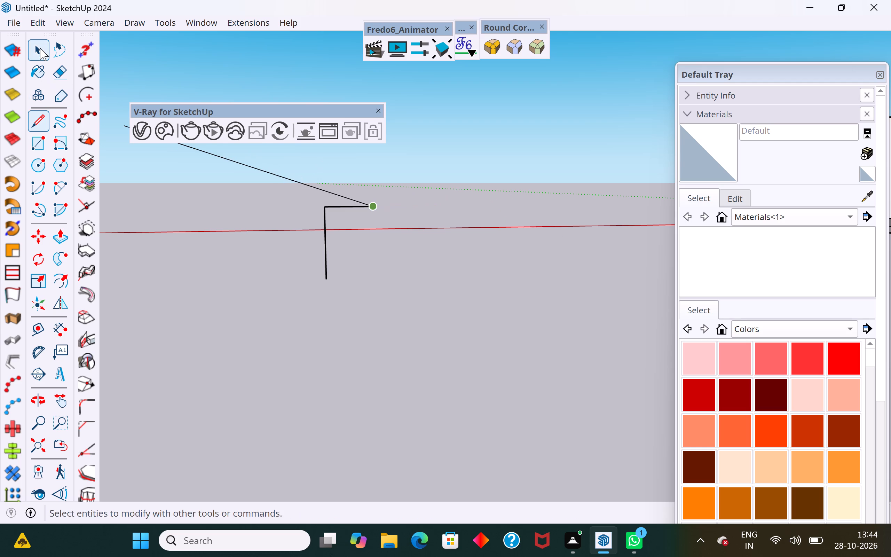
click(40, 44)
click(293, 278)
Draw a vertical line down from the free end of the 23" line, extending past the first line's bottom end.
scroll(300, 302, down, 4)
middle_drag(354, 314, 291, 351)
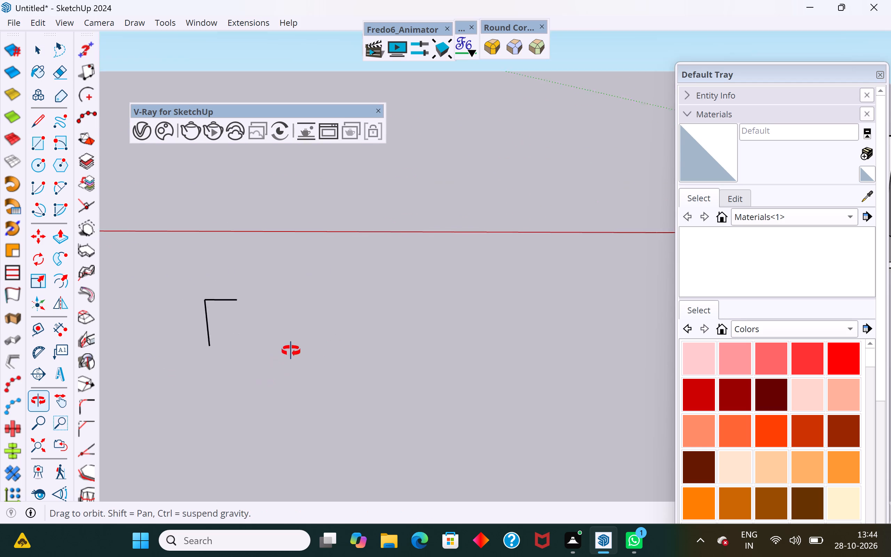
middle_drag(291, 351, 328, 337)
scroll(306, 308, up, 4)
middle_drag(331, 286, 364, 272)
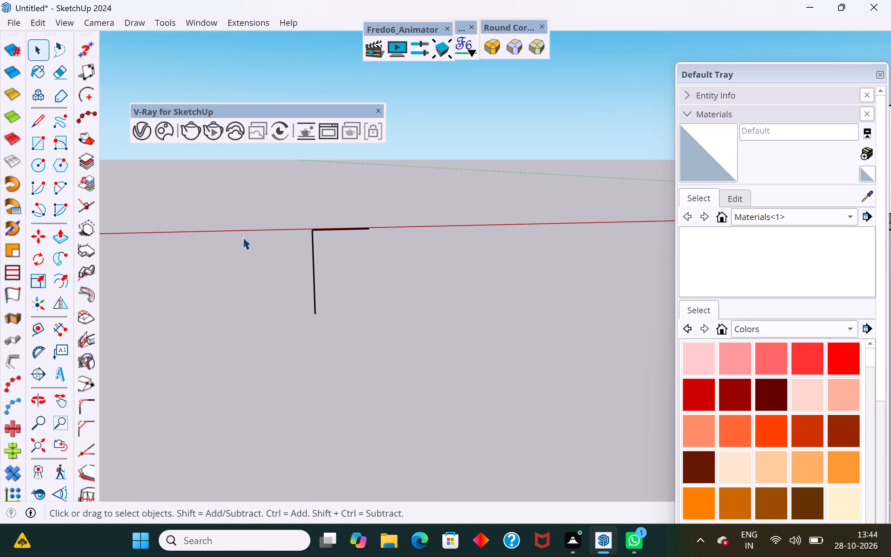
click(44, 122)
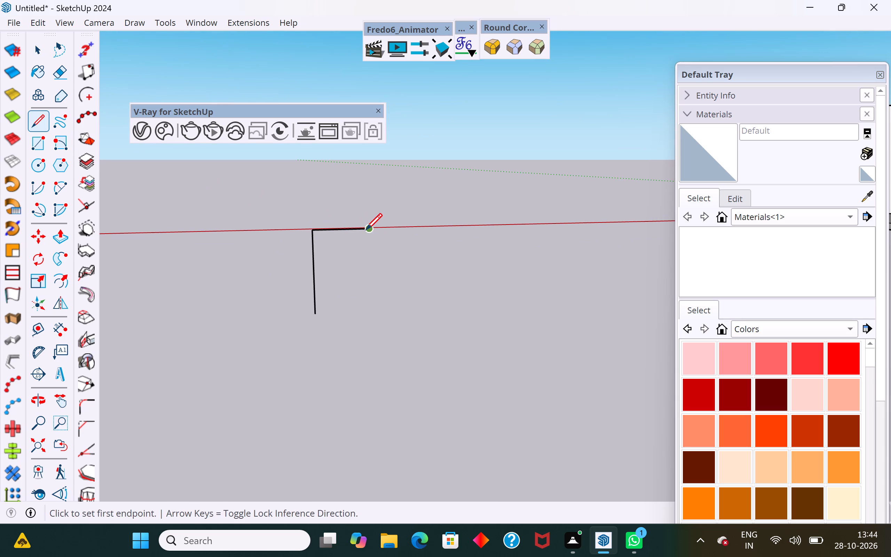
click(367, 229)
click(372, 337)
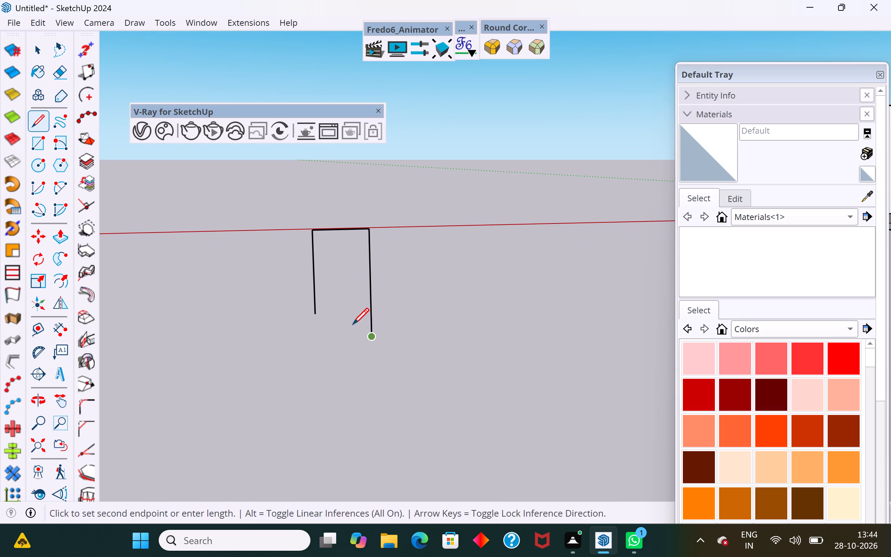
click(42, 45)
Close the upright rectangle with a line from the first vertical's bottom end, parallel to the red axis and crossing the opposite side.
click(38, 131)
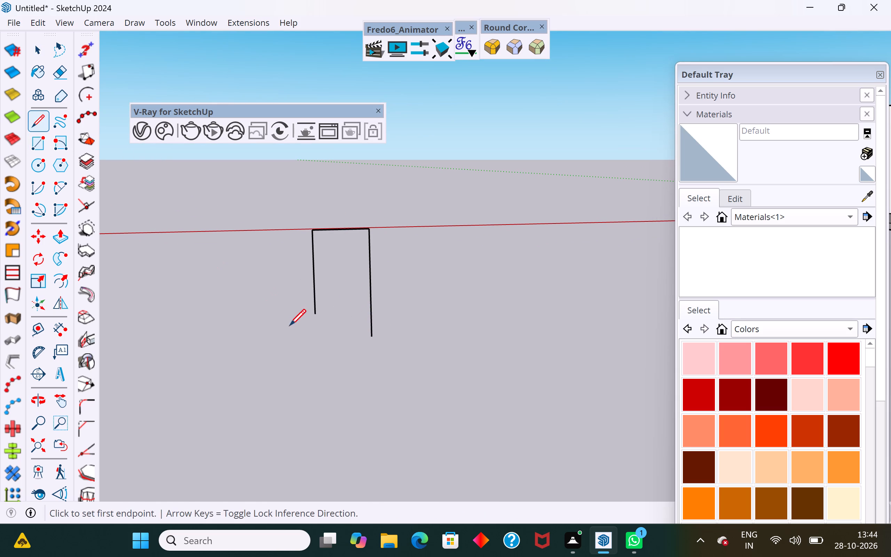
click(315, 315)
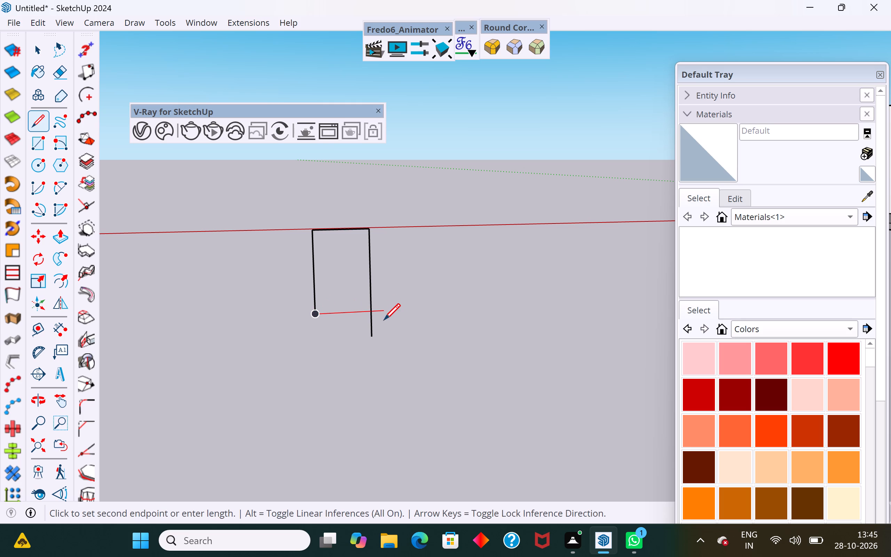
click(425, 317)
click(34, 49)
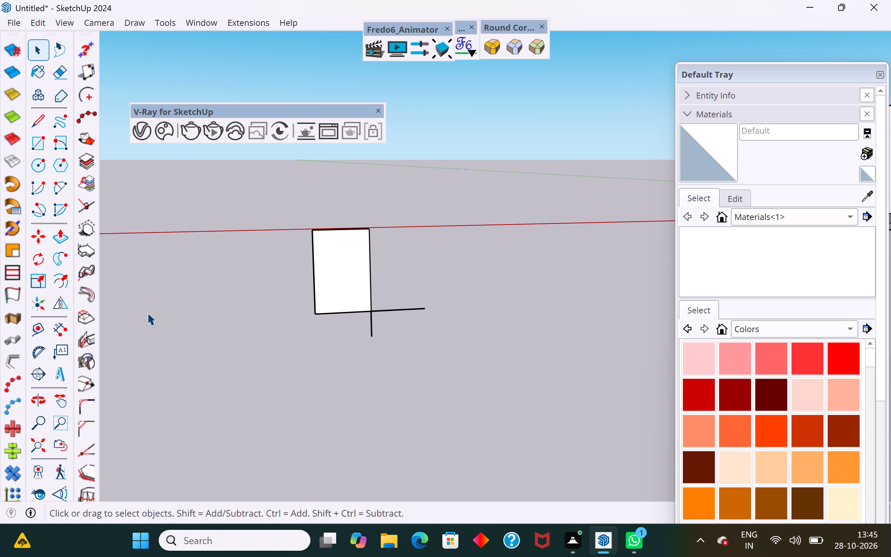
click(149, 314)
Erase the two line ends that overhang the rectangle's bottom corner.
click(62, 73)
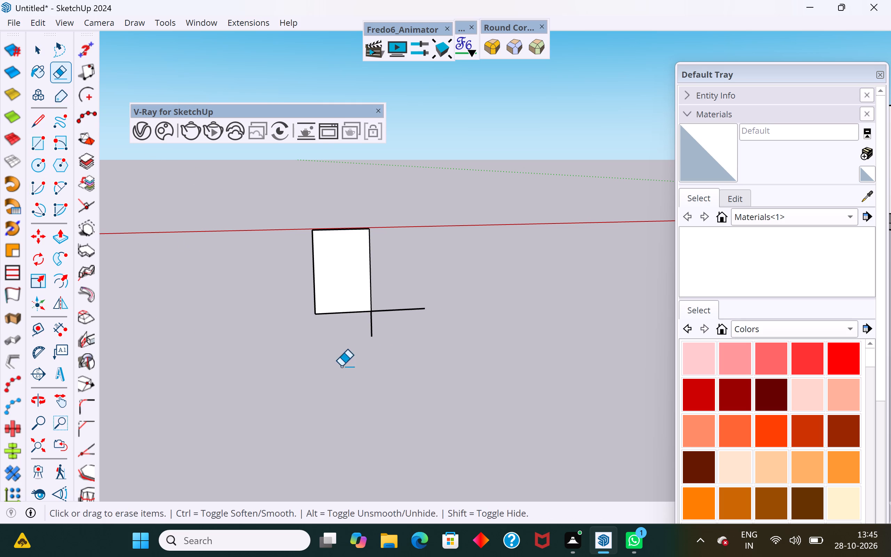
drag(412, 292, 350, 347)
Examine the upright rectangular panel together with the opened room, the separate slab and the bordered outline from several angles.
scroll(357, 370, down, 6)
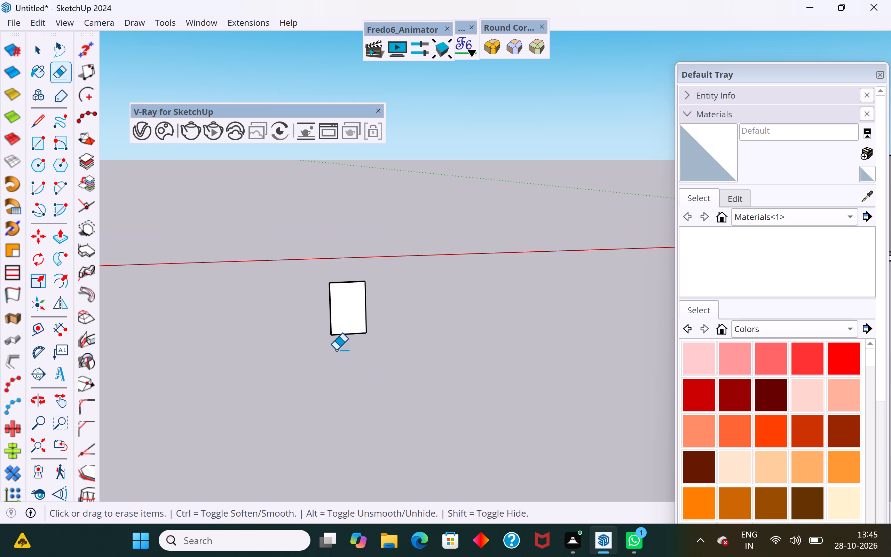
middle_drag(338, 350, 581, 383)
scroll(327, 315, down, 11)
middle_drag(375, 362, 560, 404)
scroll(331, 358, down, 5)
middle_drag(370, 398, 542, 422)
scroll(692, 374, up, 13)
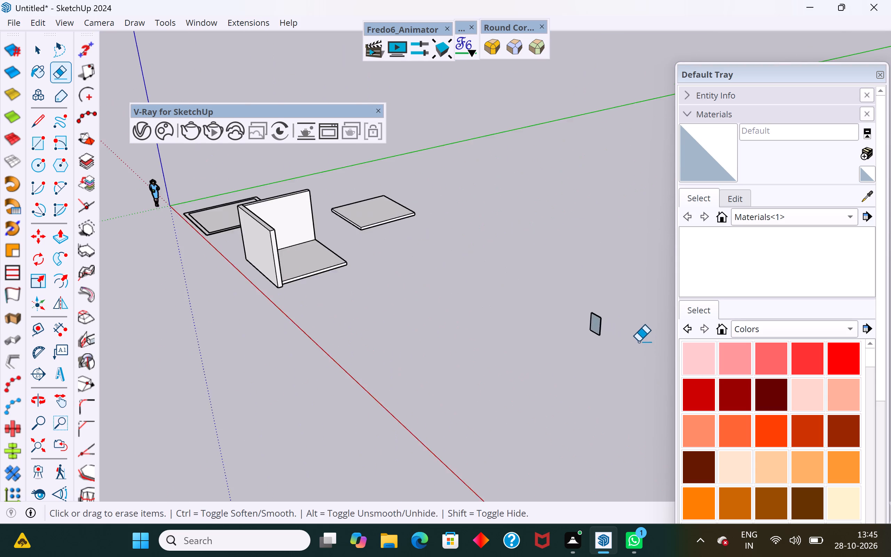
scroll(638, 342, up, 9)
middle_drag(603, 298, 571, 238)
scroll(555, 291, up, 1)
scroll(507, 393, down, 5)
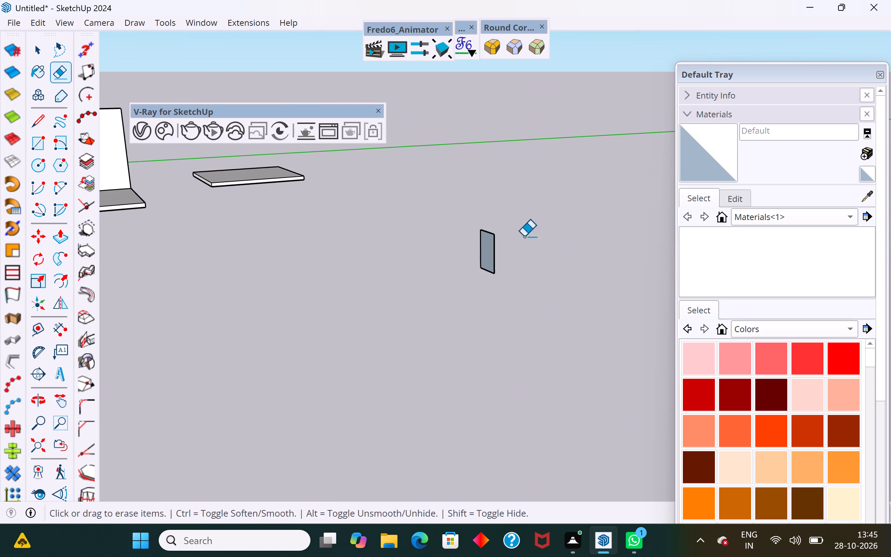
middle_drag(523, 206, 504, 176)
scroll(462, 455, down, 11)
middle_drag(472, 402, 467, 368)
scroll(460, 320, up, 7)
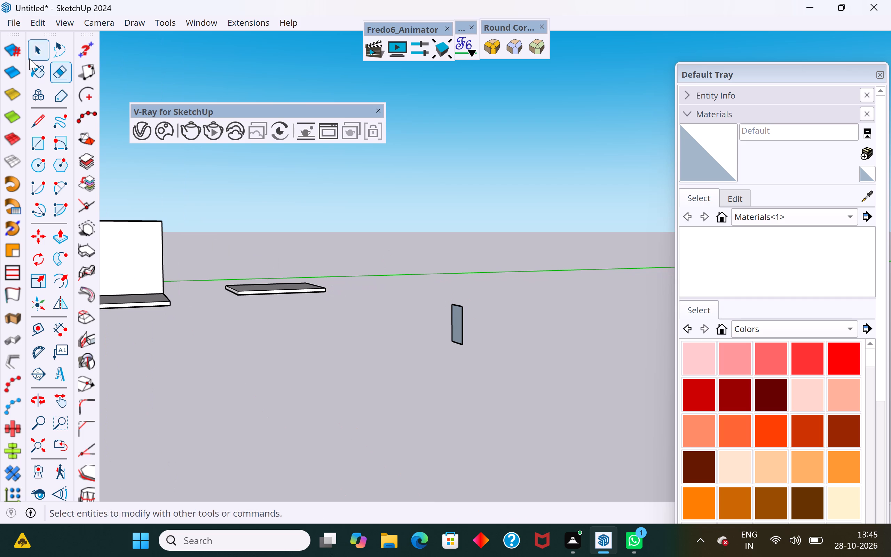
click(33, 53)
click(269, 306)
scroll(516, 293, down, 6)
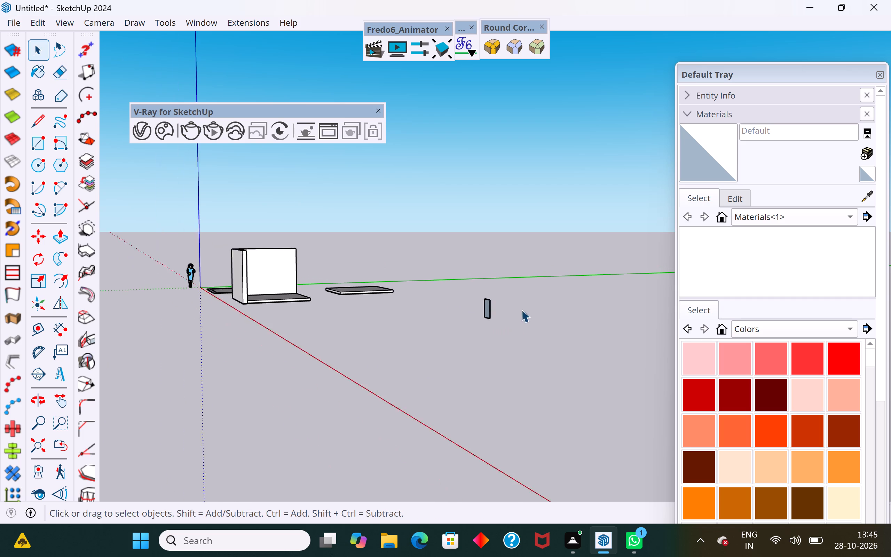
middle_drag(519, 329, 178, 413)
scroll(238, 334, up, 5)
middle_drag(316, 346, 549, 415)
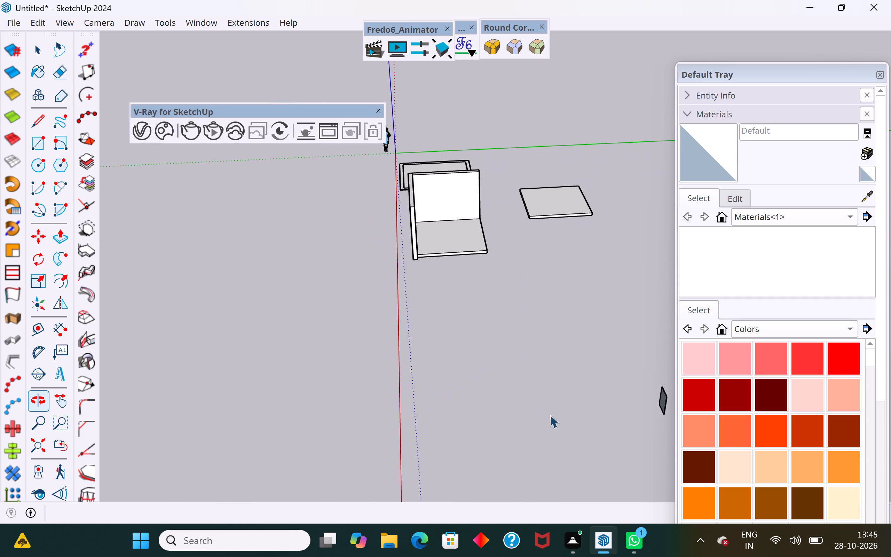
scroll(257, 345, down, 5)
scroll(449, 387, up, 3)
scroll(490, 391, up, 1)
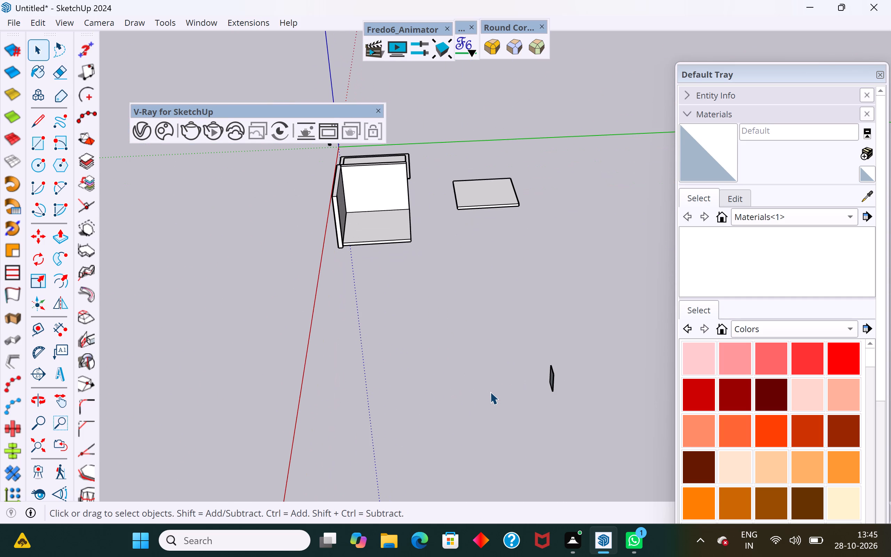
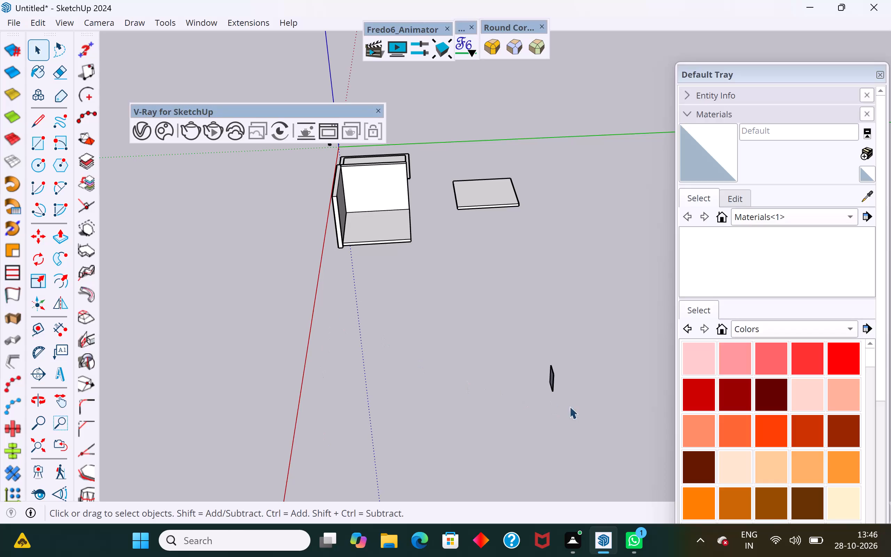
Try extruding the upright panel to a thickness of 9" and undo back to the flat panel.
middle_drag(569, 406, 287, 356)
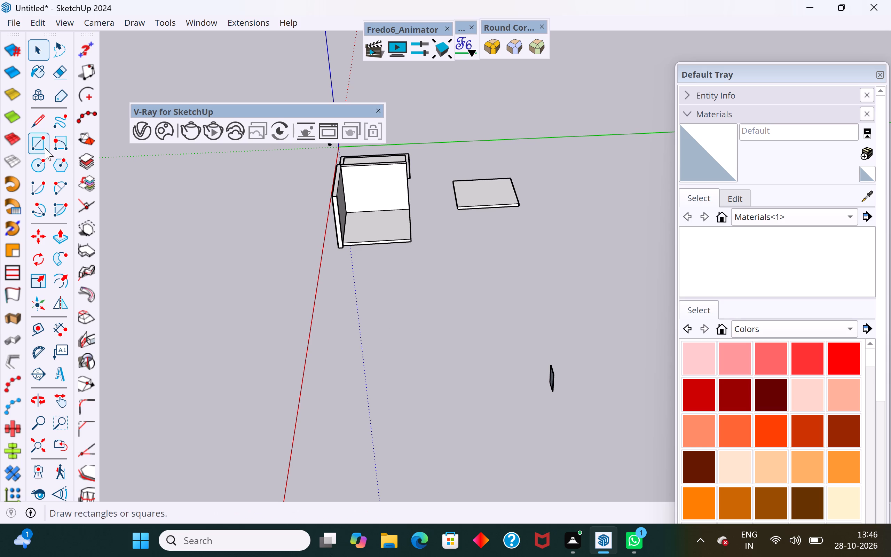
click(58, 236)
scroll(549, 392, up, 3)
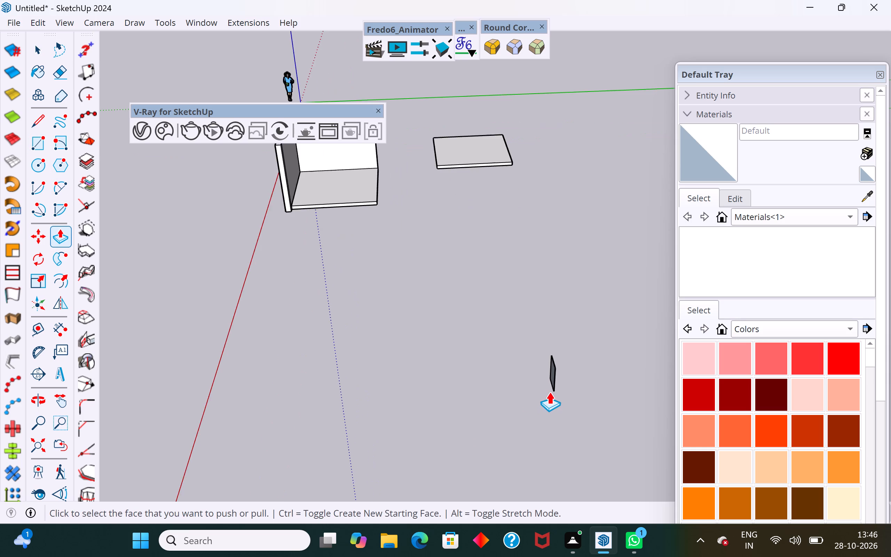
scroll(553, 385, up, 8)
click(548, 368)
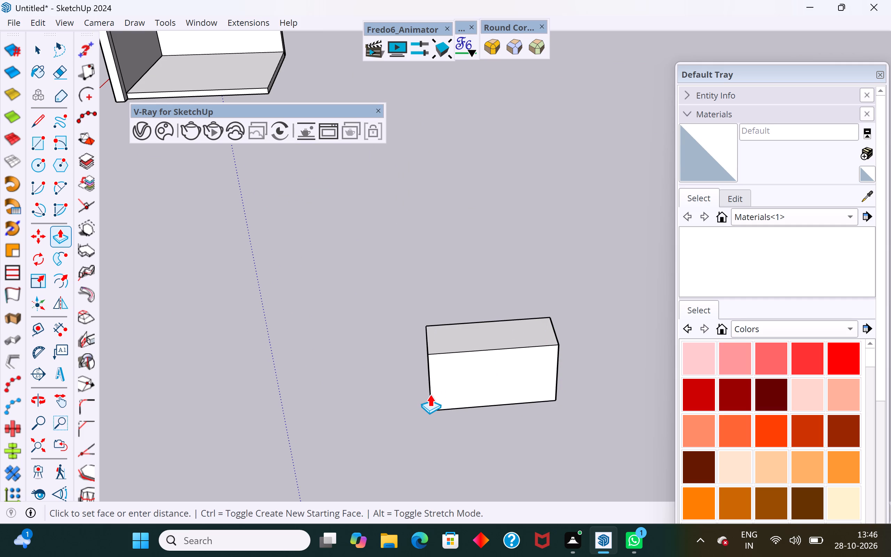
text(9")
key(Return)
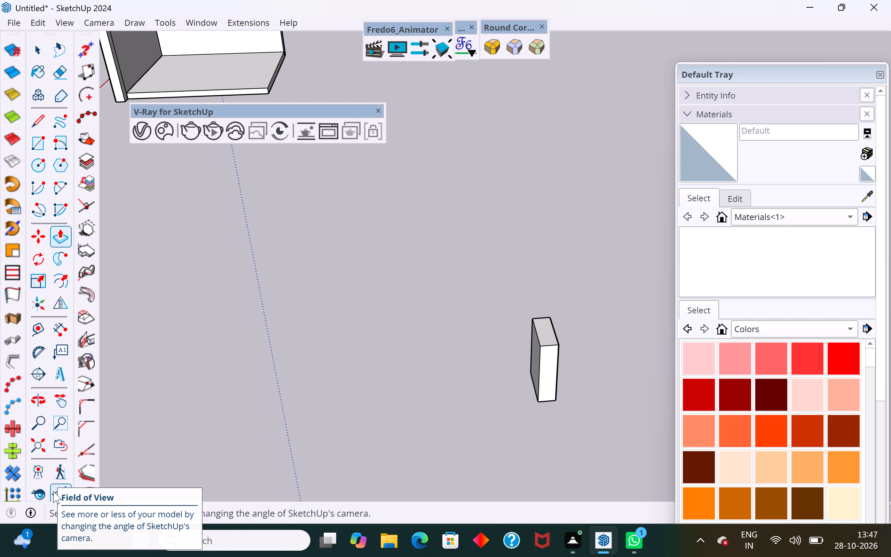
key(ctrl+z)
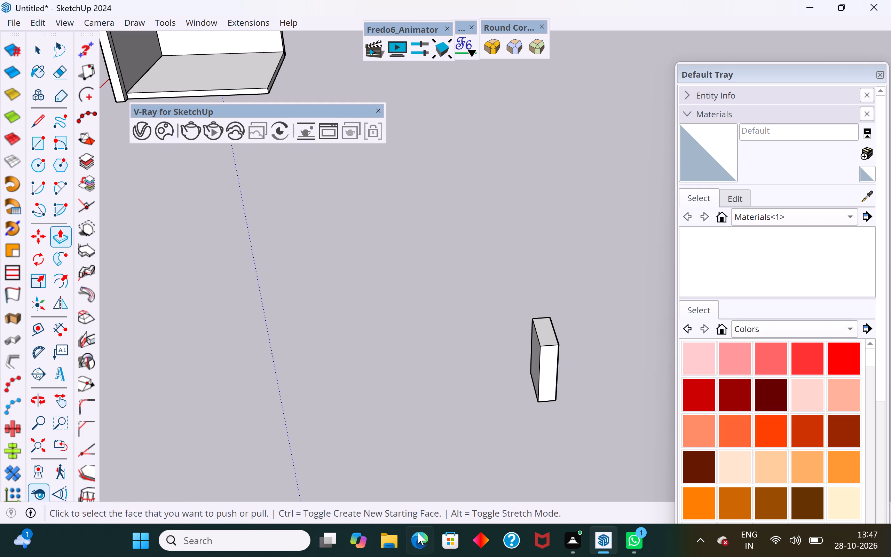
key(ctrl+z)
Extrude the upright panel's face 94" with Push/Pull to form a long box.
click(551, 355)
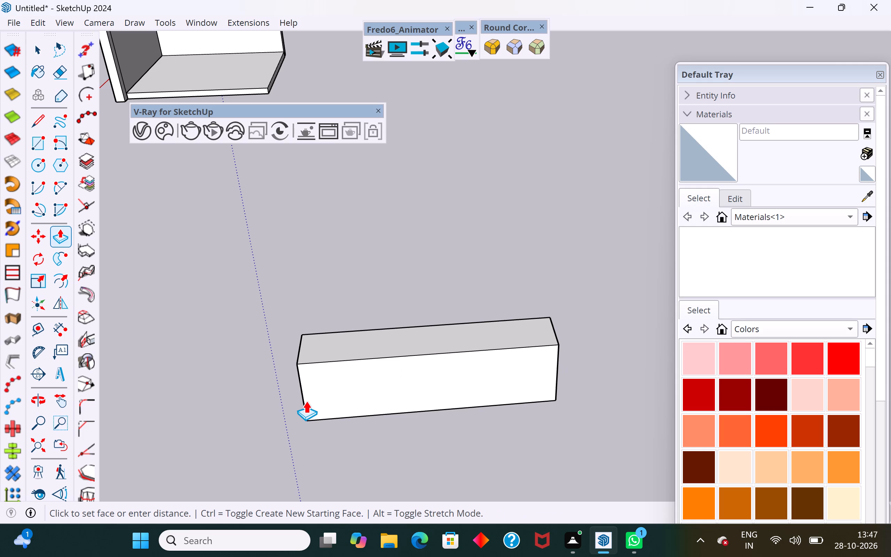
text(94)
key(shift+quotedbl)
key(Return)
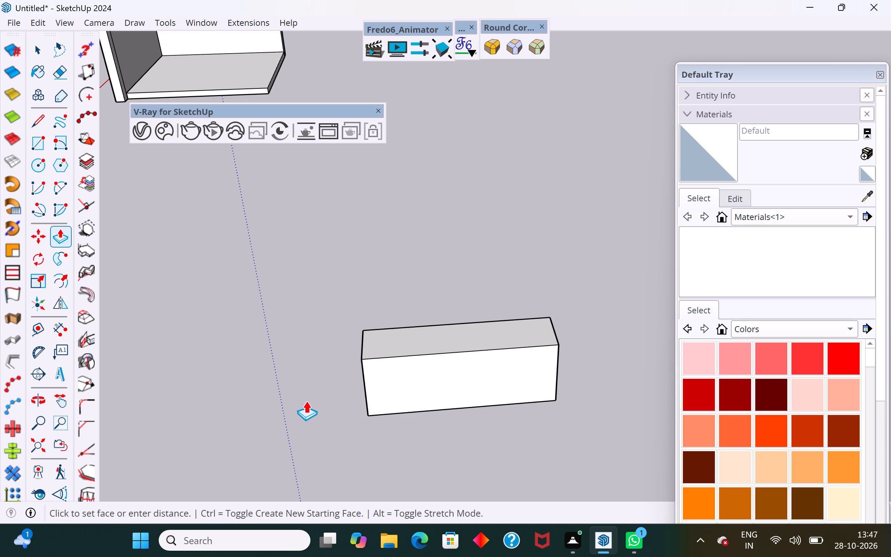
click(34, 48)
click(249, 237)
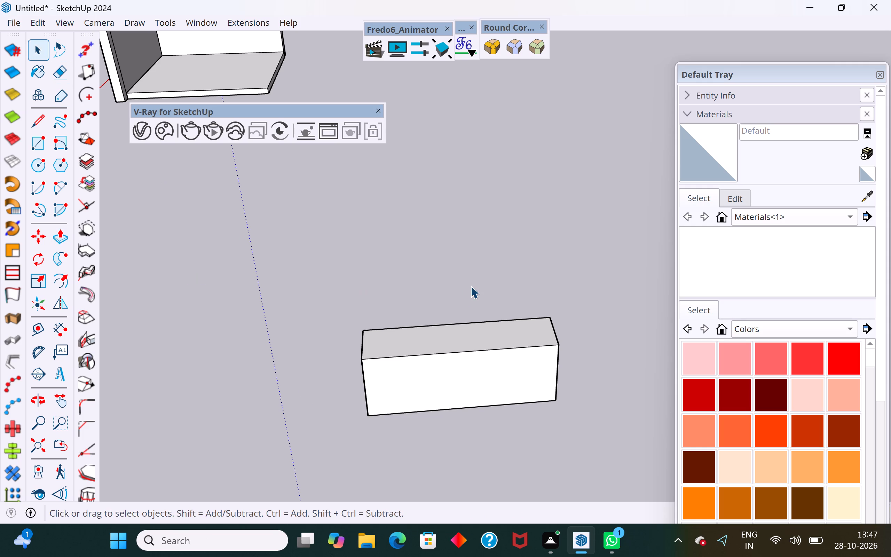
Delete the two line ends that overhang the bottom corner of the box's end face.
scroll(471, 286, down, 5)
middle_drag(567, 322, 405, 340)
scroll(288, 341, up, 2)
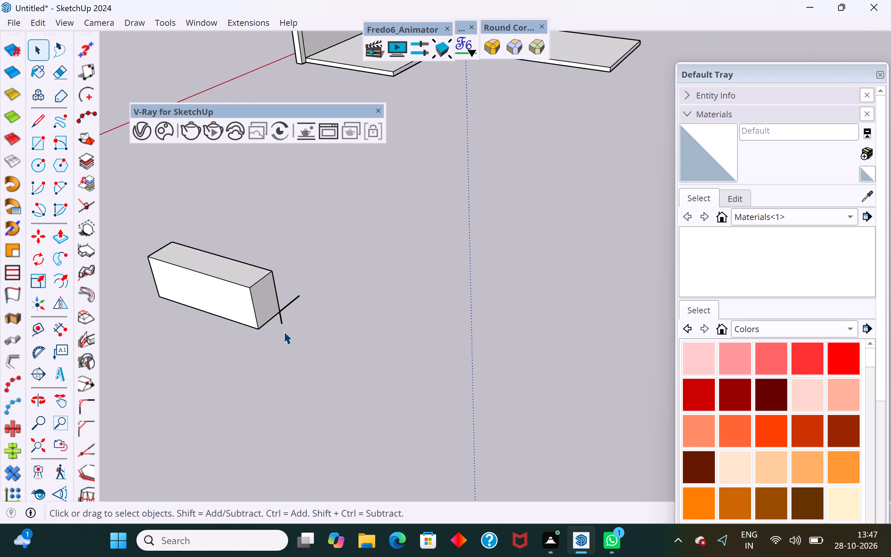
scroll(284, 331, up, 6)
click(288, 301)
key(Delete)
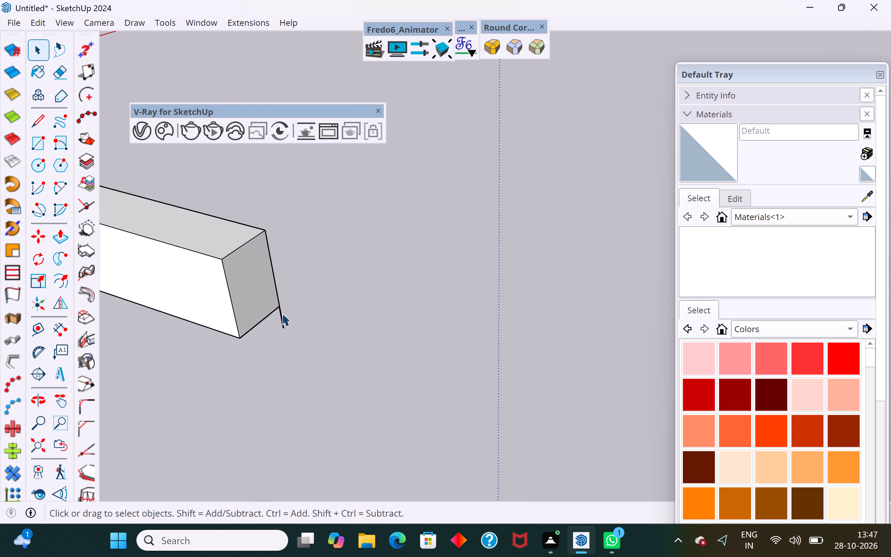
click(280, 314)
key(Delete)
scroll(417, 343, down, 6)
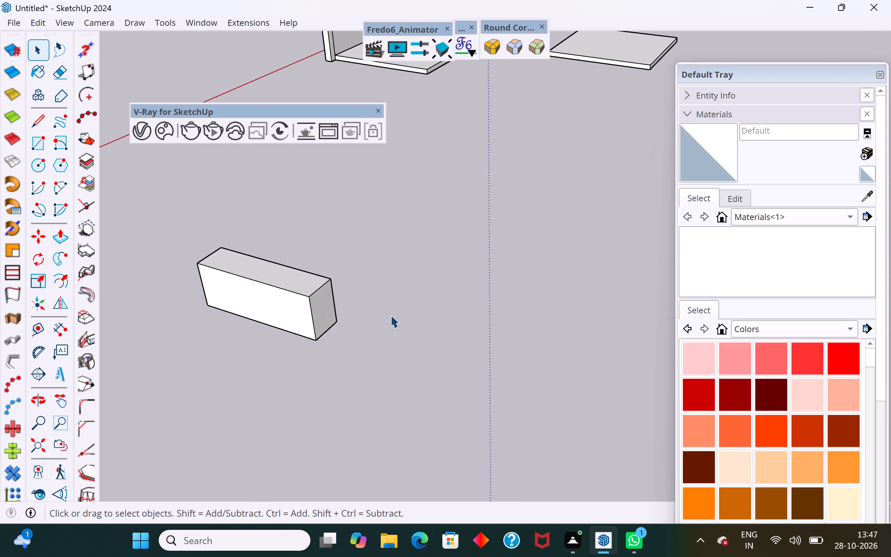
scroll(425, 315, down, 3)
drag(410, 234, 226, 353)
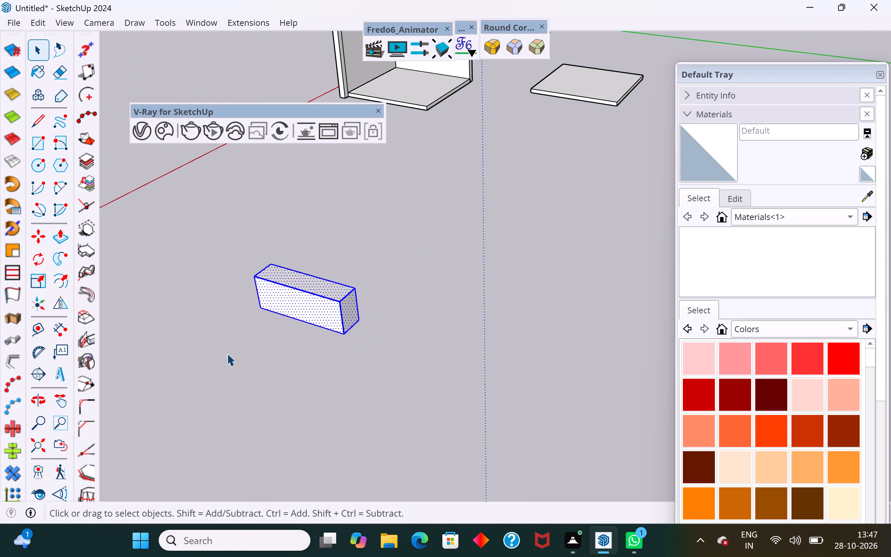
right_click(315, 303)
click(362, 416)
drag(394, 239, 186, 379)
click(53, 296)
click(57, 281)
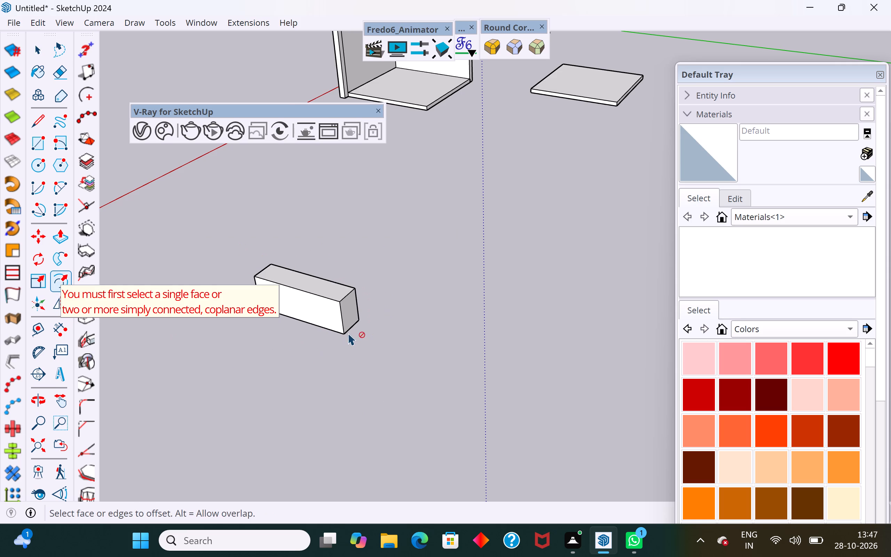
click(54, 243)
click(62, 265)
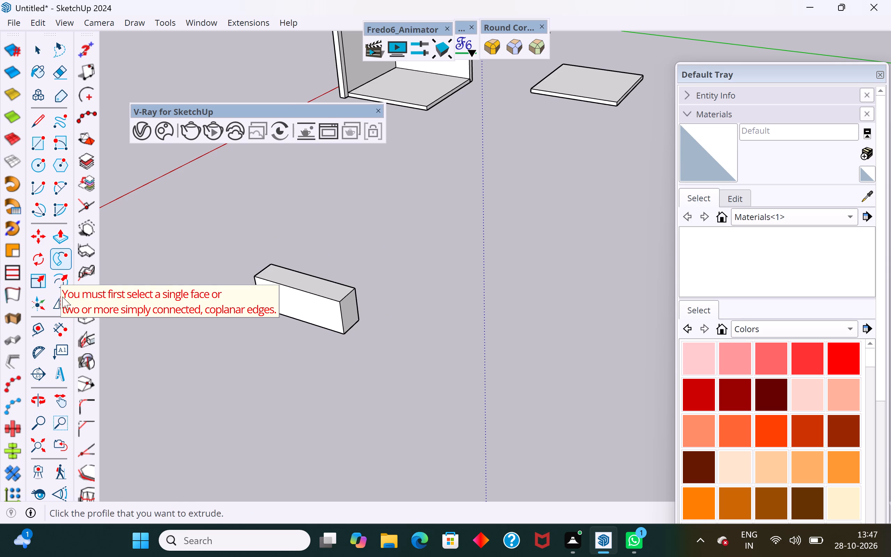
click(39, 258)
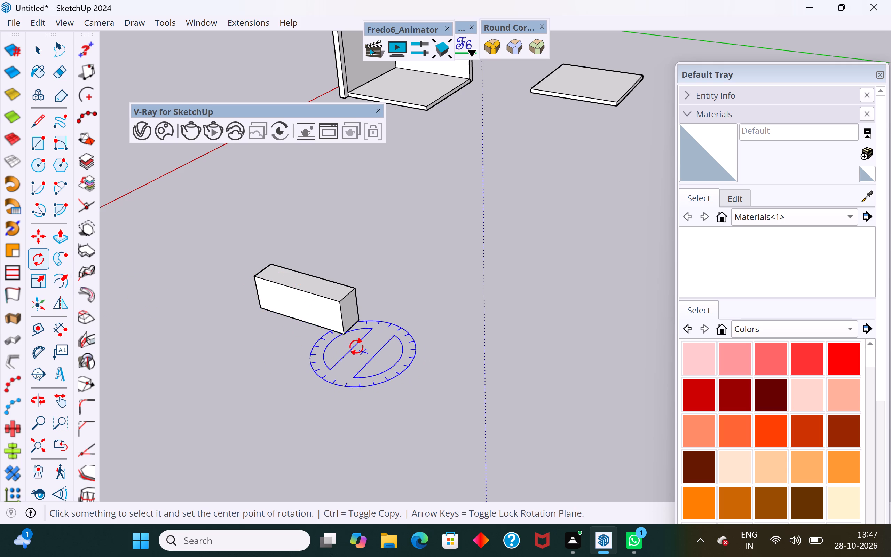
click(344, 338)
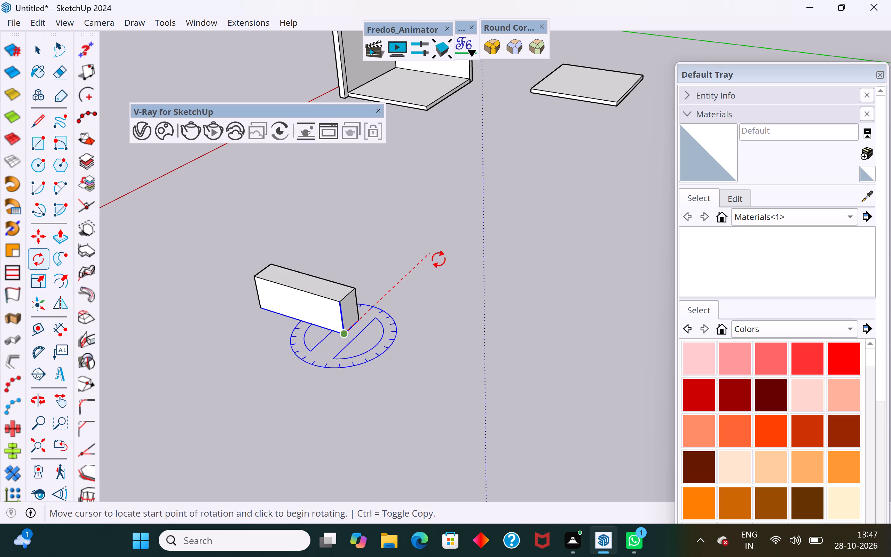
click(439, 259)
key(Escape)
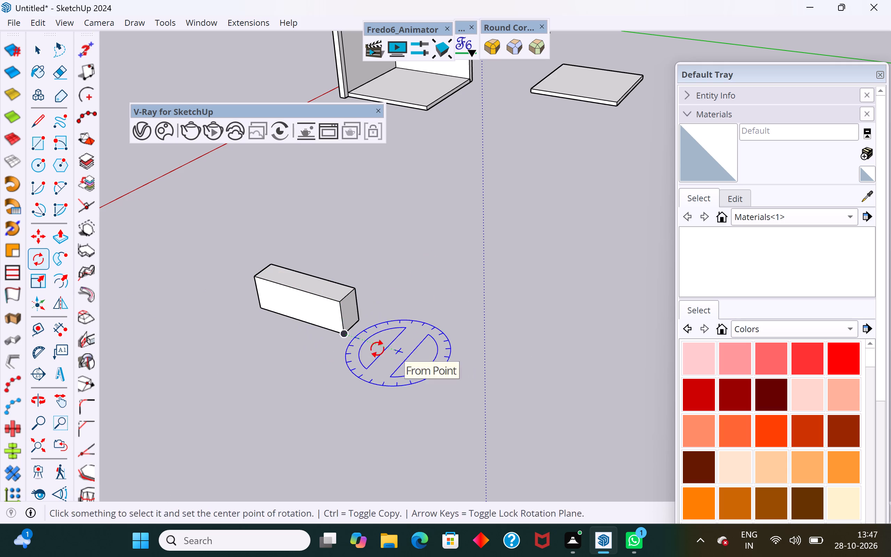
Select the whole long box and make it a group.
click(32, 55)
drag(369, 226, 235, 384)
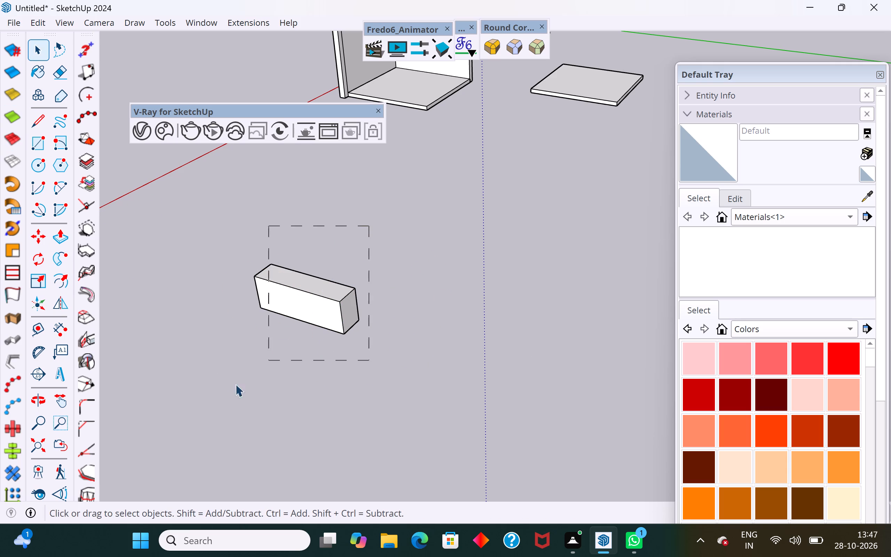
drag(235, 384, 226, 392)
right_click(310, 310)
click(372, 130)
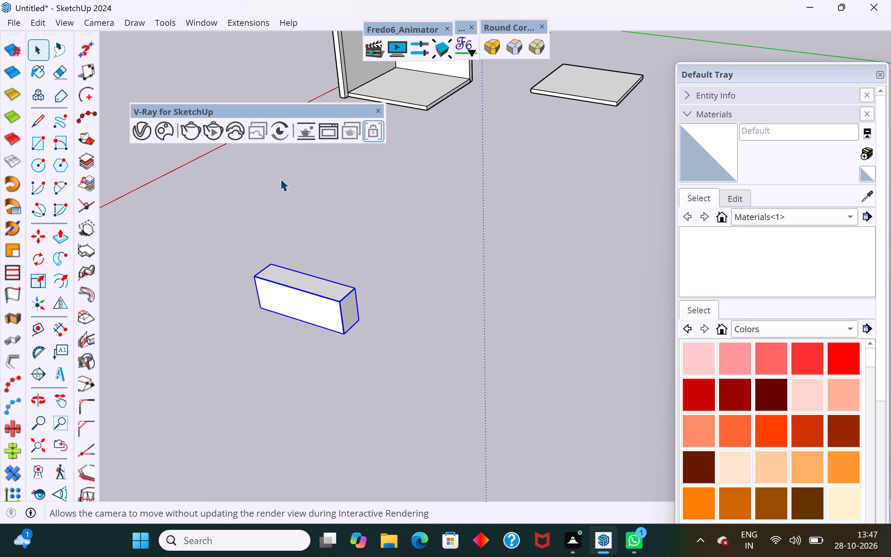
Rotate the grouped box horizontally about its near bottom corner so its length runs parallel to the red axis.
click(43, 264)
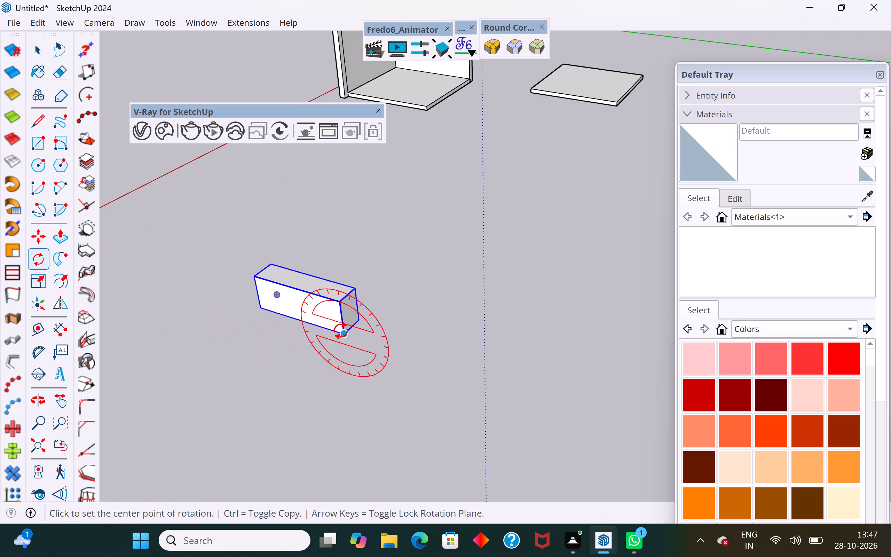
click(345, 336)
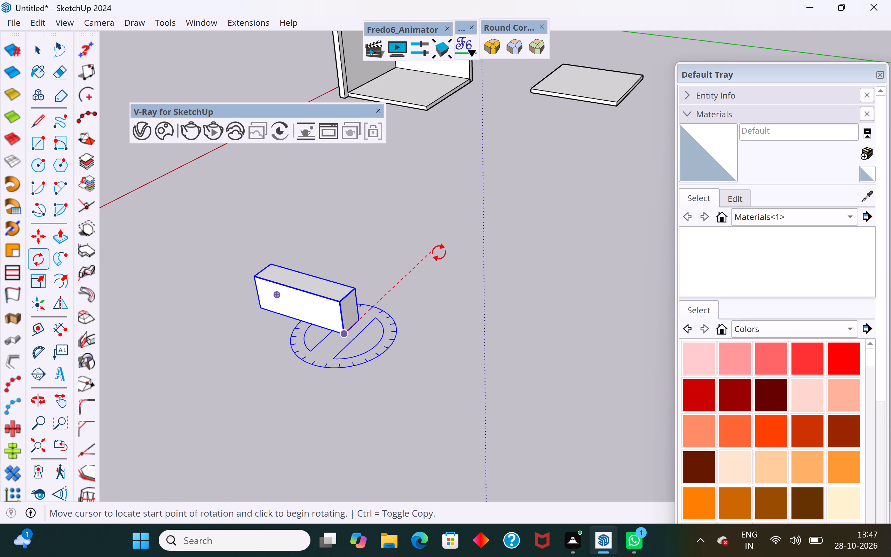
click(433, 249)
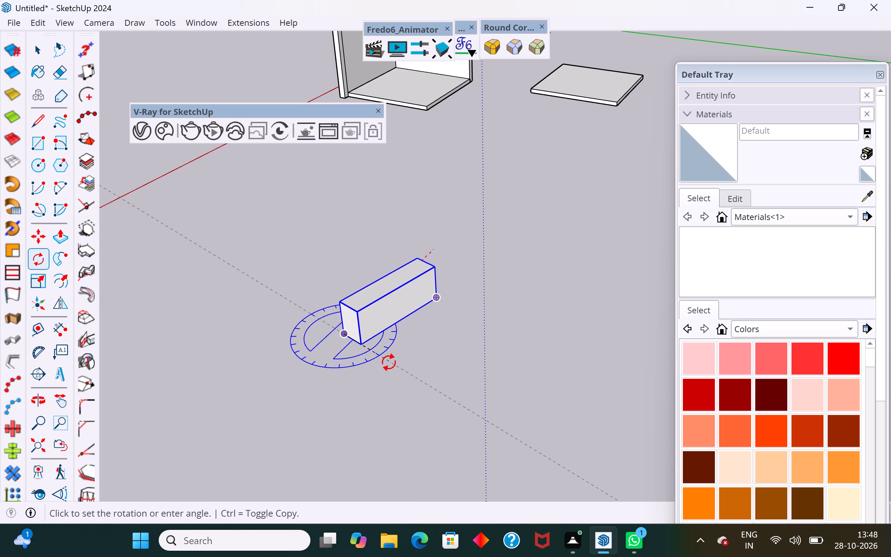
click(411, 359)
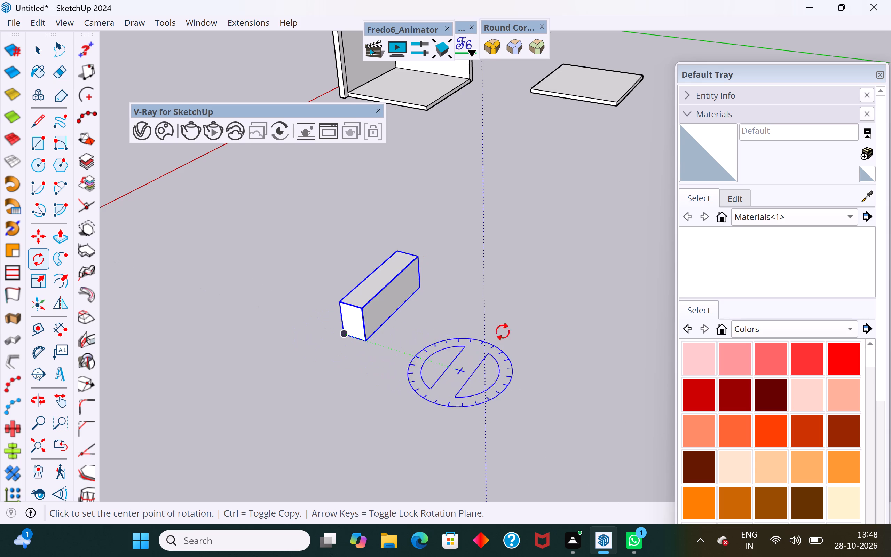
Examine the rotated box and its orientation relative to the room from several angles.
scroll(502, 340, down, 4)
middle_drag(535, 353, 303, 418)
scroll(542, 357, down, 5)
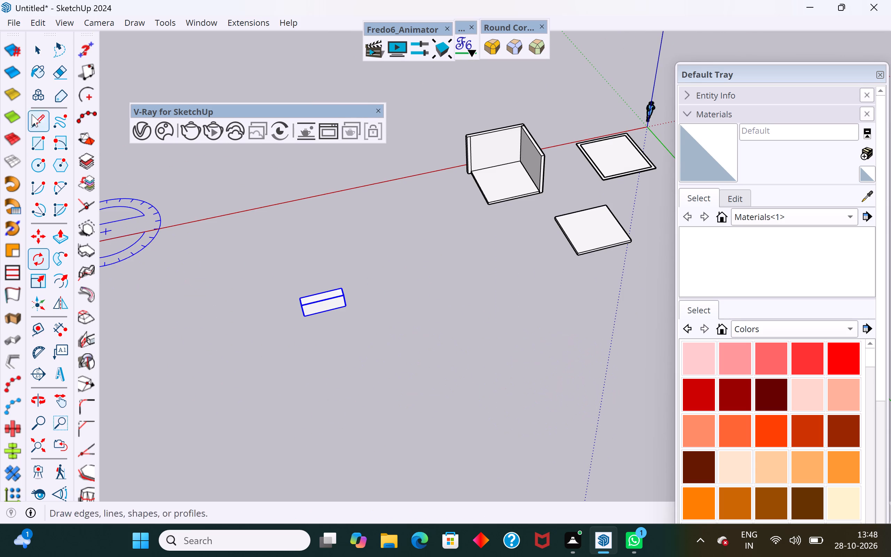
click(42, 41)
scroll(538, 348, down, 6)
middle_drag(440, 420, 376, 290)
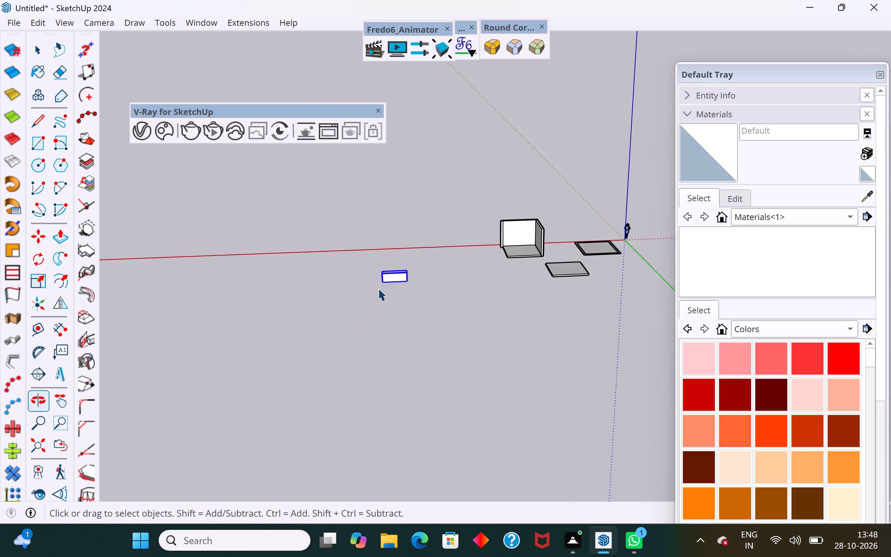
scroll(380, 284, up, 20)
middle_drag(414, 302, 440, 195)
scroll(415, 298, up, 1)
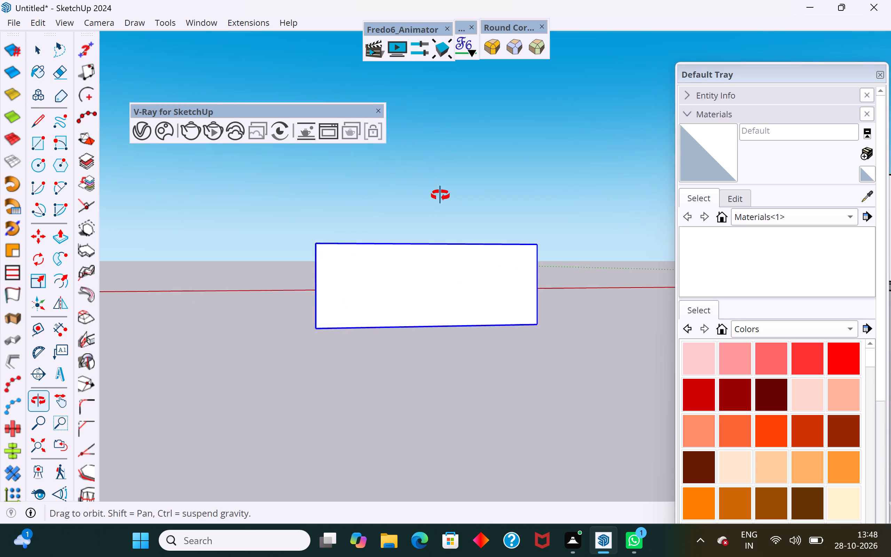
middle_drag(440, 195, 417, 213)
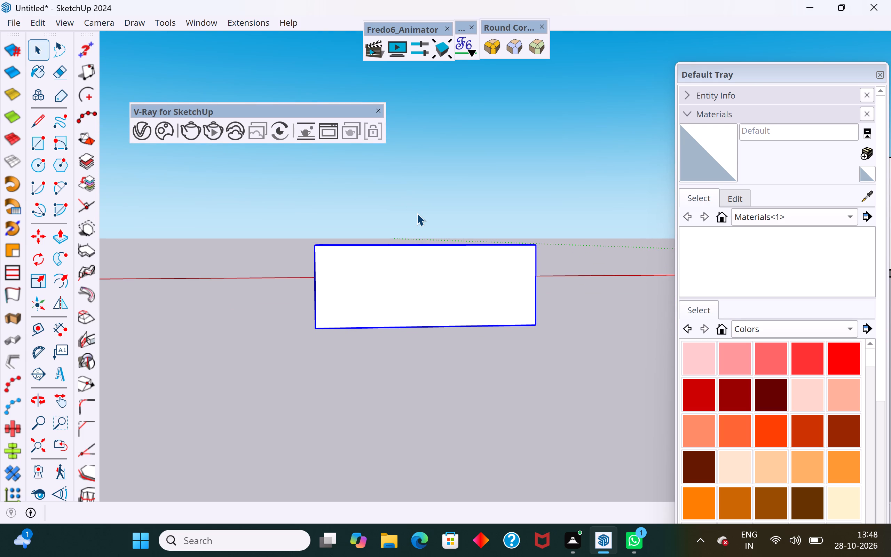
scroll(426, 346, down, 5)
middle_drag(472, 365, 476, 399)
scroll(455, 280, down, 10)
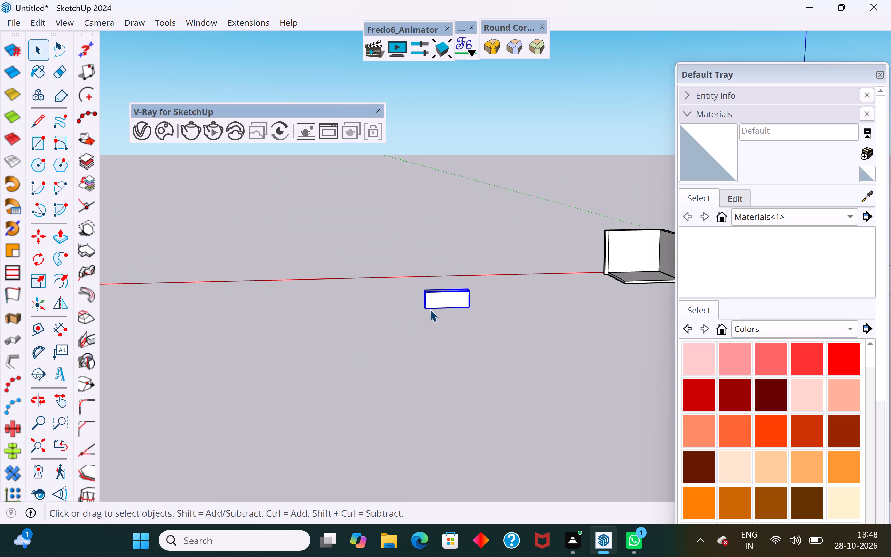
Move the grouped box by its upper rear corner into the room, placing it along the back wall at the corner with the side wall.
key(m)
middle_drag(455, 323, 411, 397)
scroll(475, 301, up, 4)
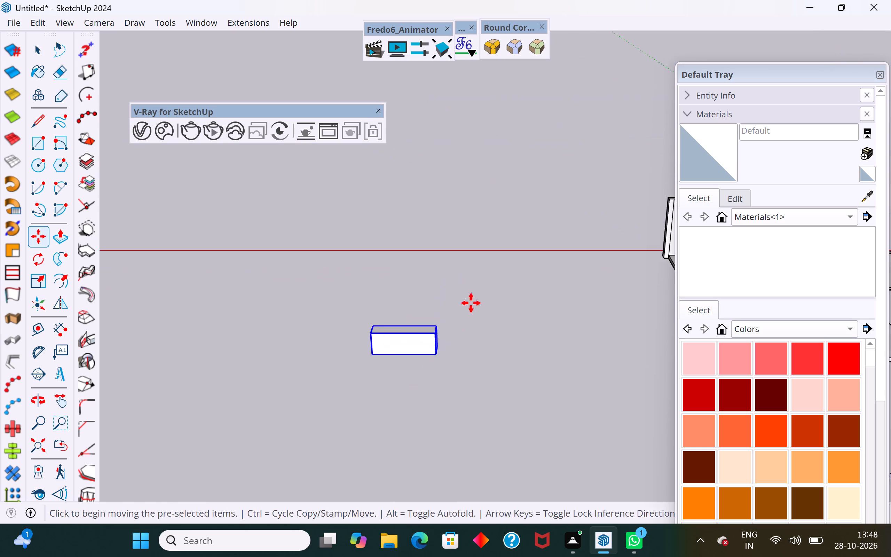
scroll(471, 303, up, 4)
click(441, 325)
scroll(207, 368, down, 14)
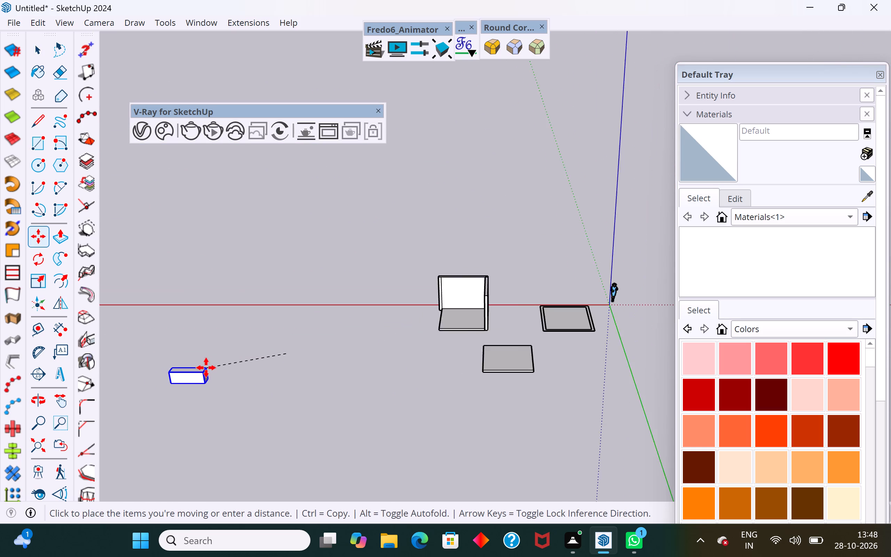
scroll(445, 321, up, 17)
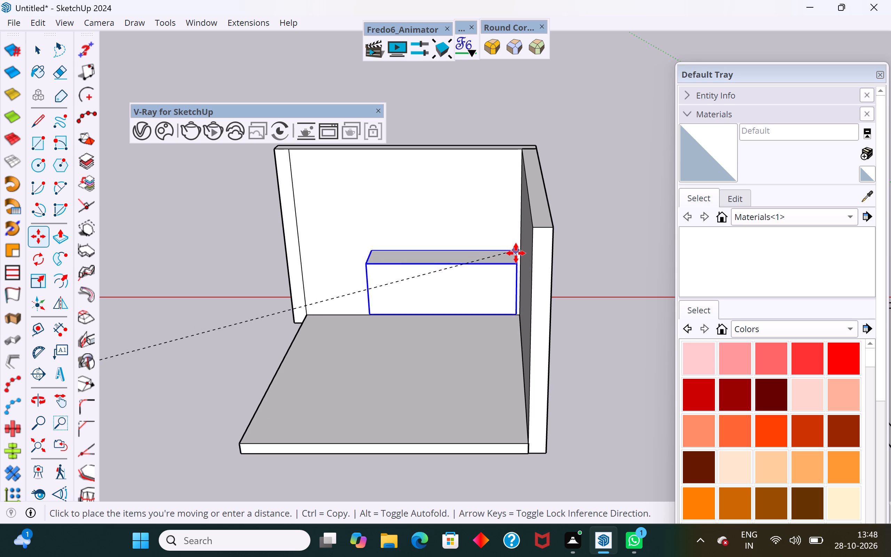
click(515, 259)
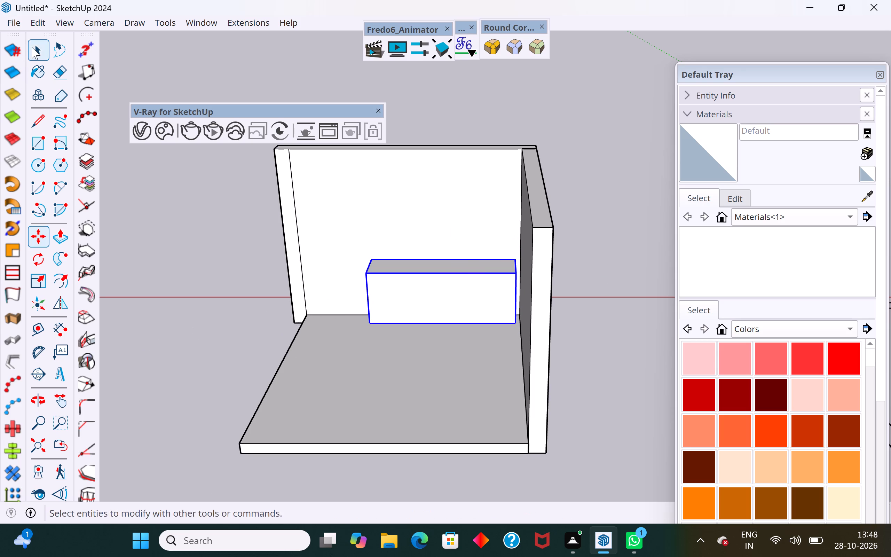
click(32, 47)
click(149, 246)
middle_drag(362, 316, 548, 371)
scroll(492, 304, up, 1)
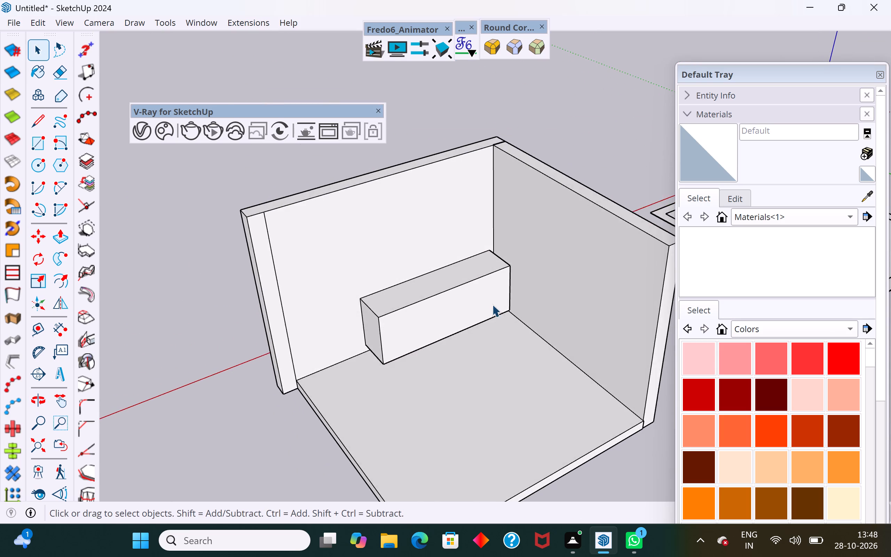
Move the grouped box by its lower front corner so its end sits flush against the side wall in the back corner.
scroll(492, 304, up, 7)
middle_drag(498, 302, 456, 394)
click(458, 243)
middle_drag(474, 333, 448, 373)
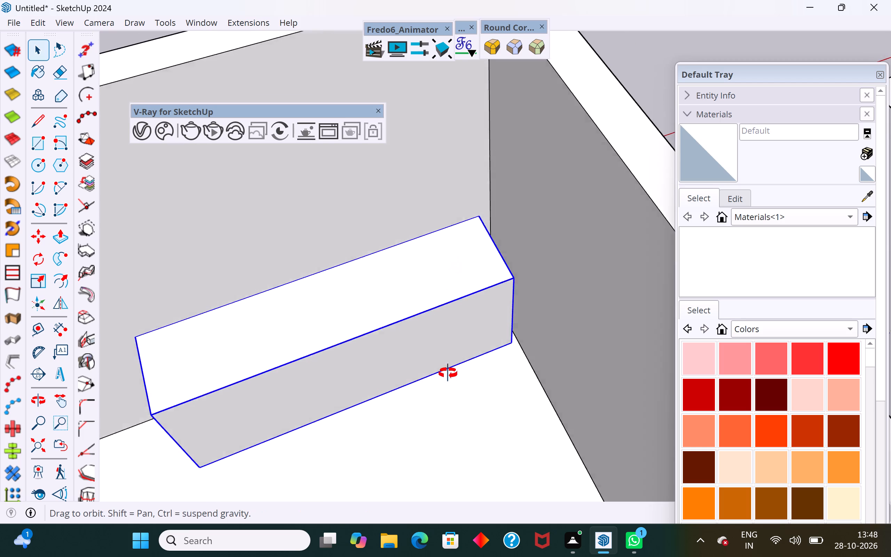
middle_drag(448, 373, 475, 393)
key(m)
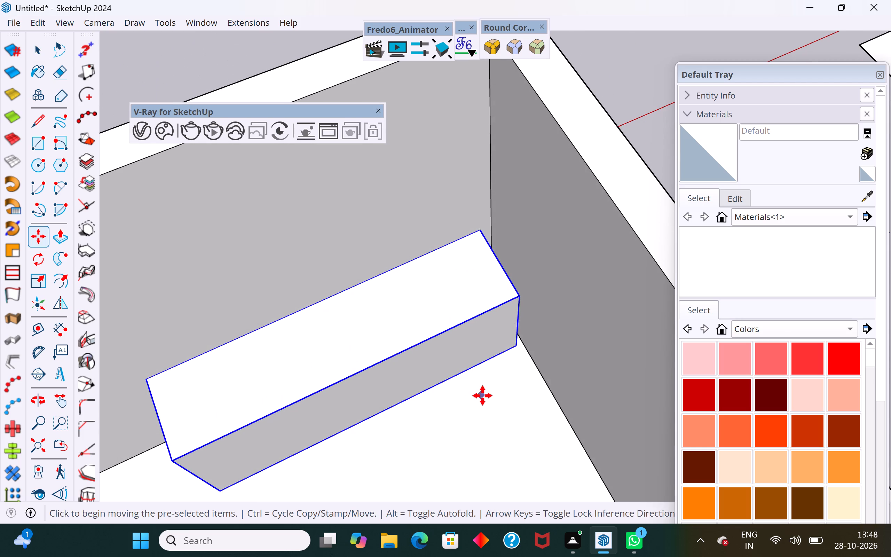
click(515, 345)
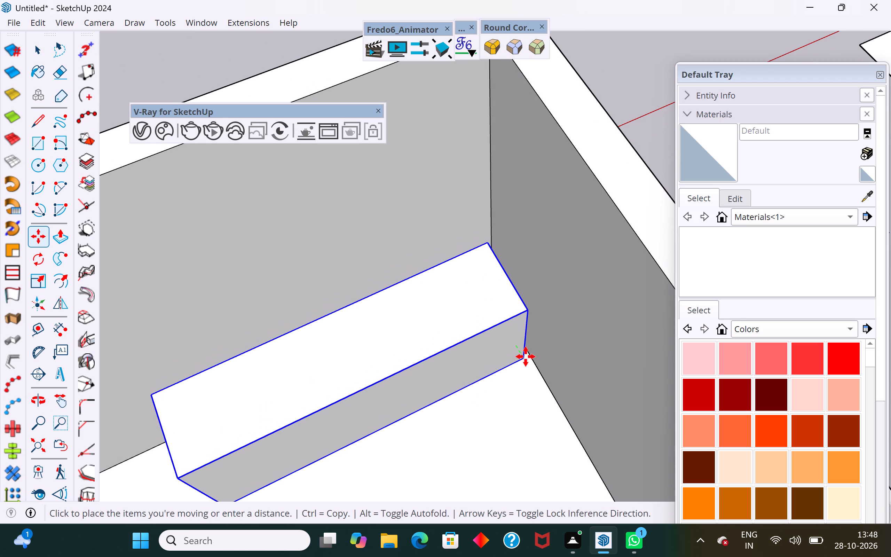
click(529, 344)
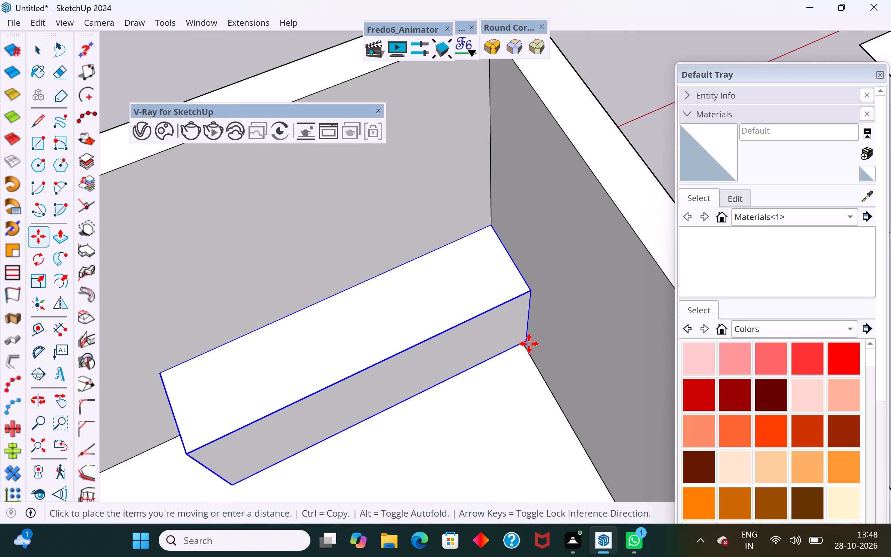
Examine how the grouped box sits against the walls and above the floor slab from low and raised viewpoints.
middle_drag(517, 362, 746, 199)
scroll(596, 120, down, 4)
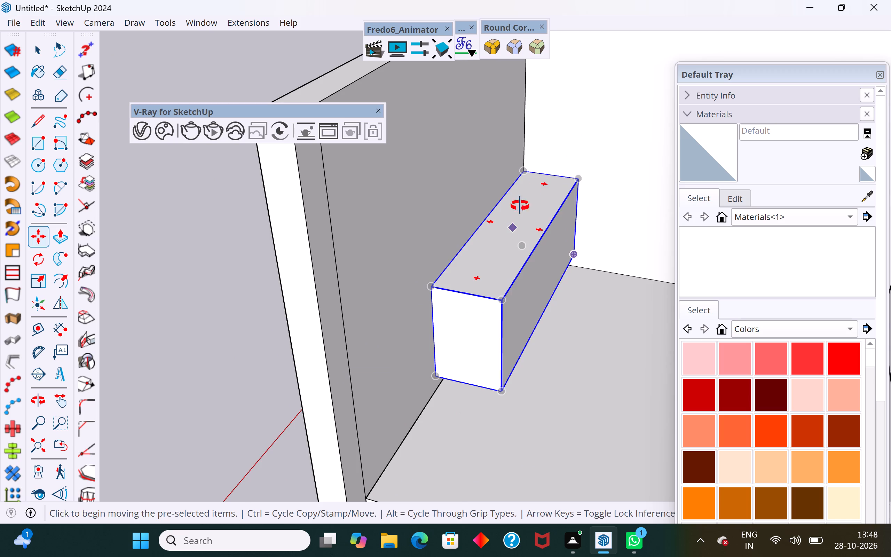
middle_drag(515, 216, 597, 130)
middle_drag(511, 245, 528, 233)
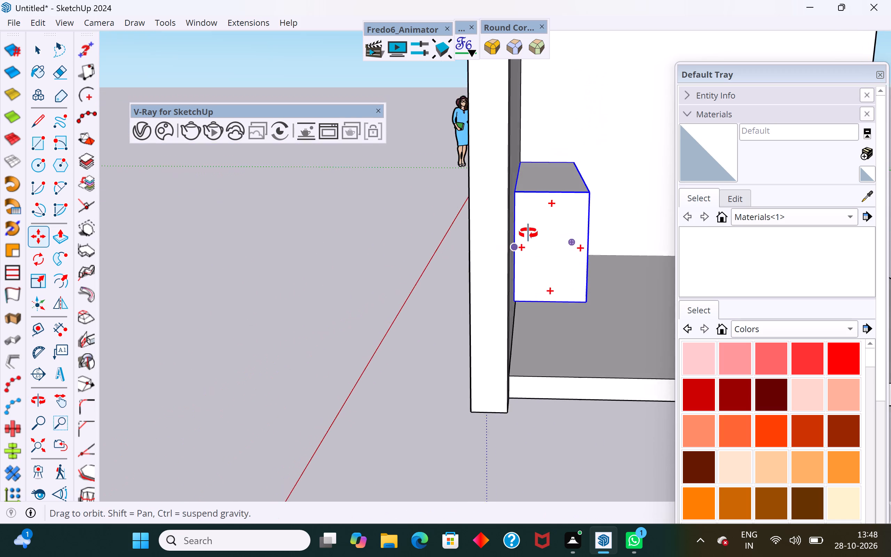
middle_drag(528, 233, 500, 152)
scroll(522, 242, up, 8)
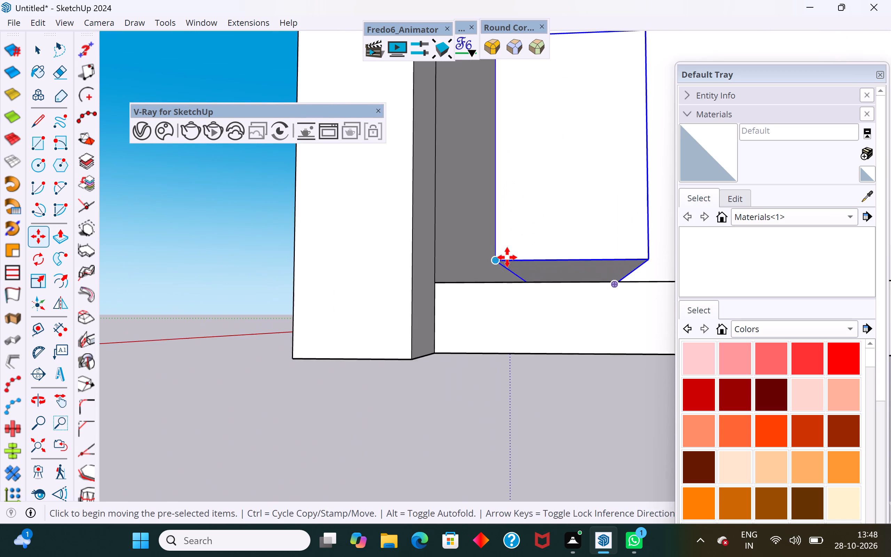
scroll(507, 257, up, 8)
middle_drag(499, 266, 507, 281)
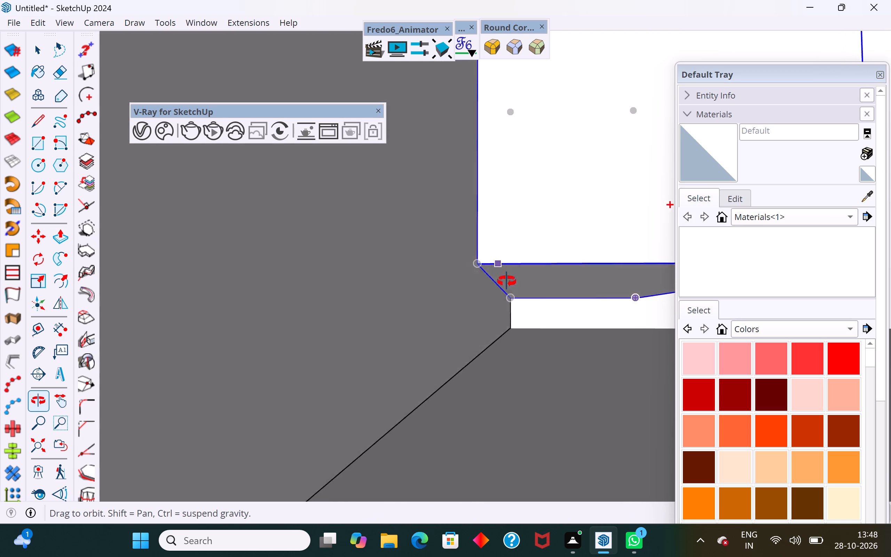
middle_drag(507, 281, 465, 391)
scroll(402, 345, down, 20)
scroll(402, 345, down, 5)
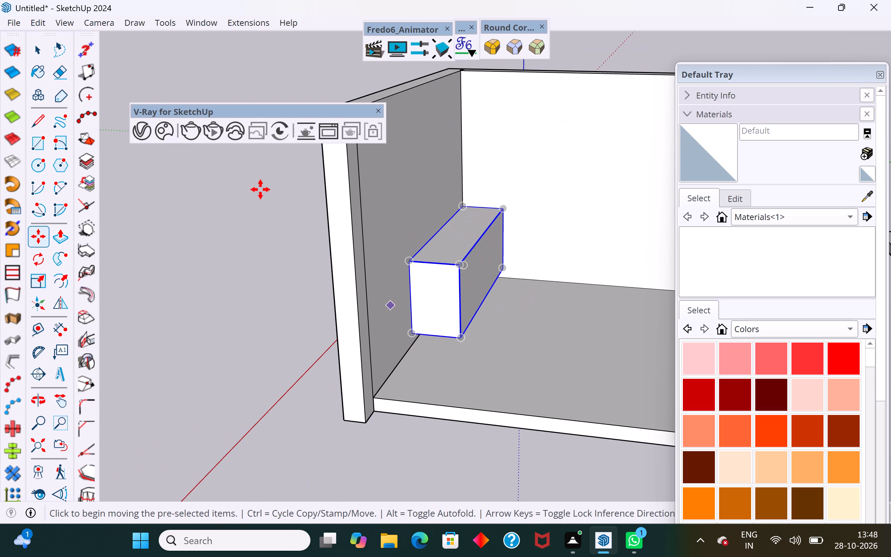
click(33, 53)
click(147, 241)
scroll(235, 404, down, 6)
middle_drag(366, 387, 301, 407)
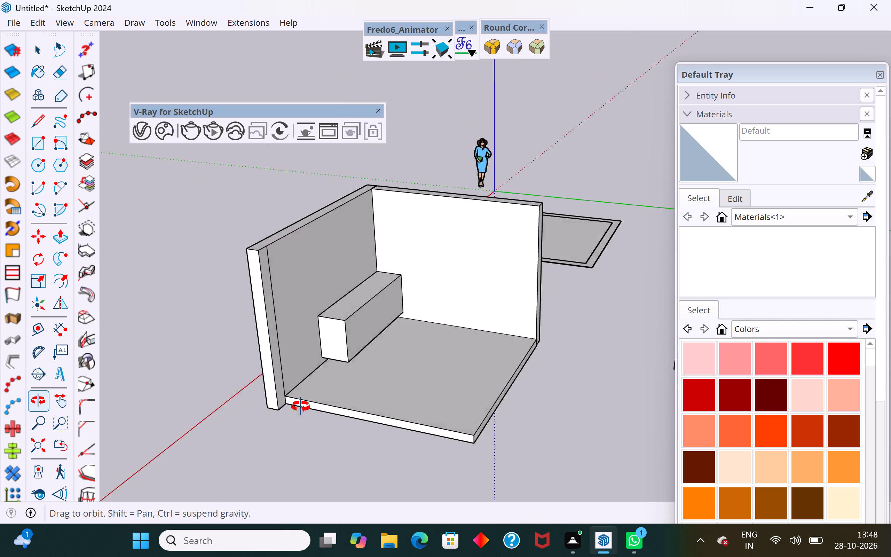
middle_drag(301, 407, 179, 459)
middle_drag(184, 441, 243, 394)
Move the grouped box straight down by the lower rear corner of its free end onto the floor slab, keeping it against the back wall.
click(290, 295)
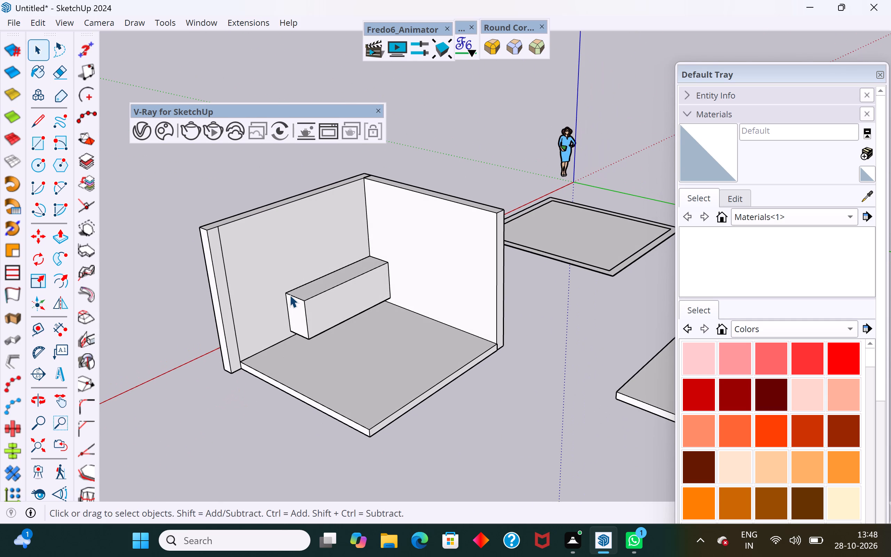
key(m)
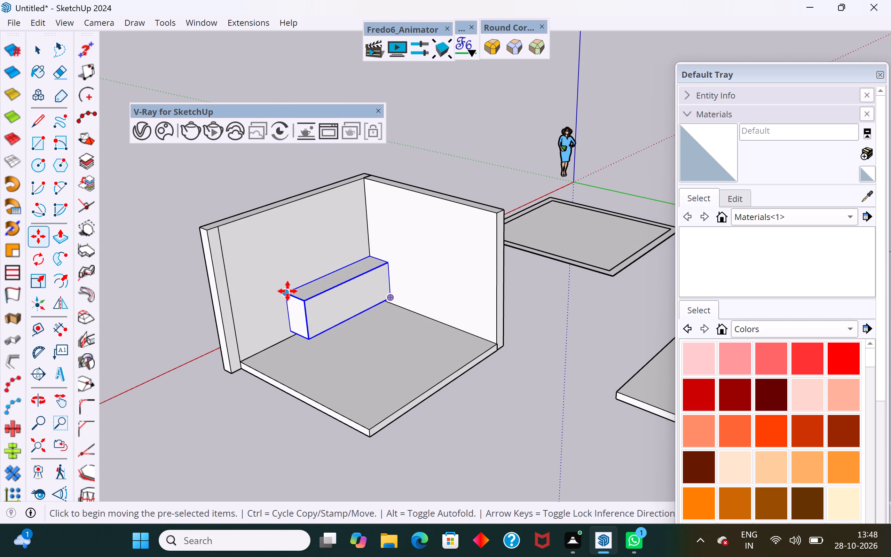
click(287, 291)
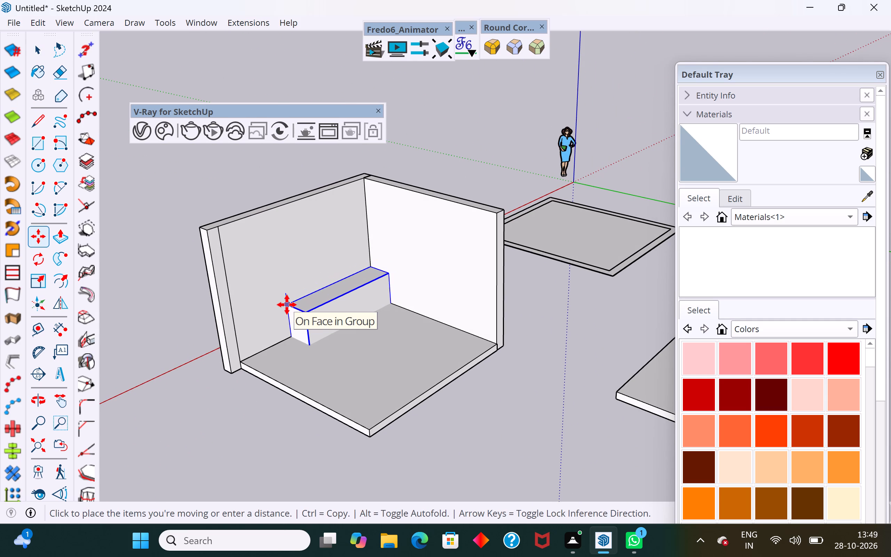
scroll(286, 305, up, 4)
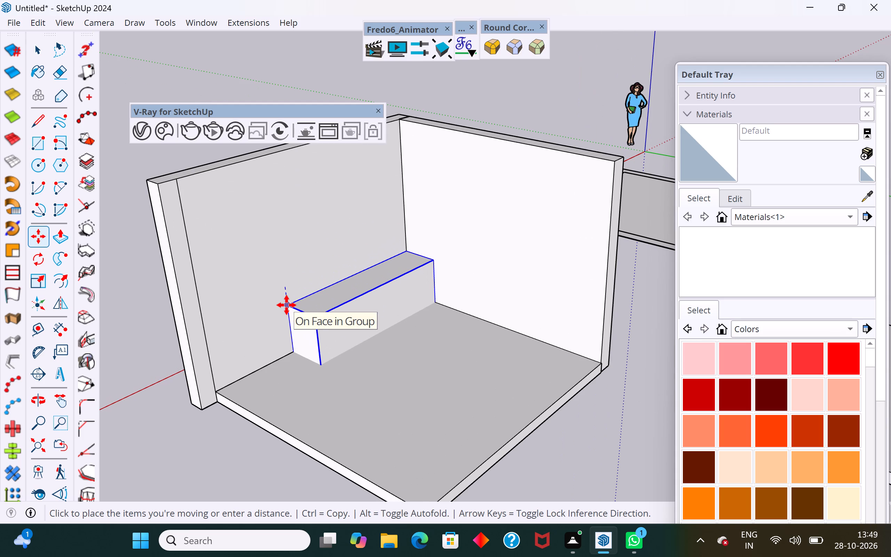
key(Escape)
middle_drag(285, 385, 303, 295)
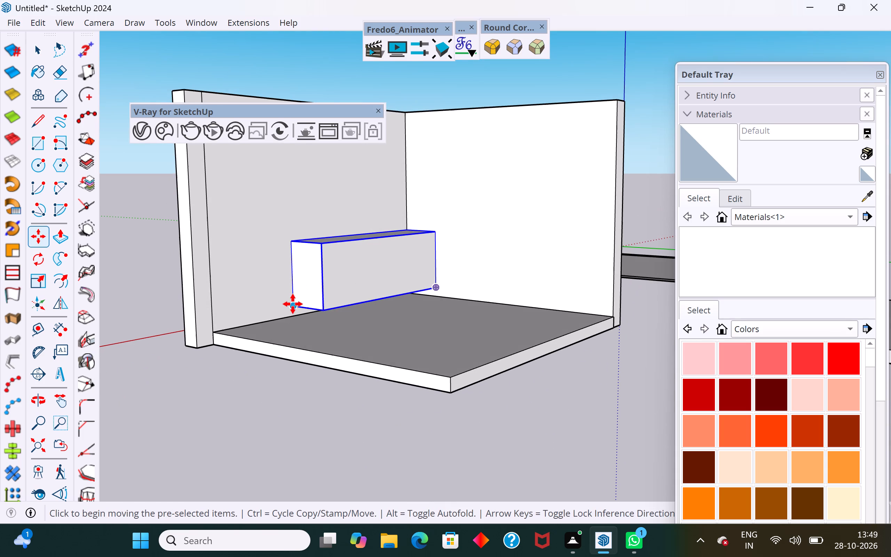
click(291, 304)
click(291, 316)
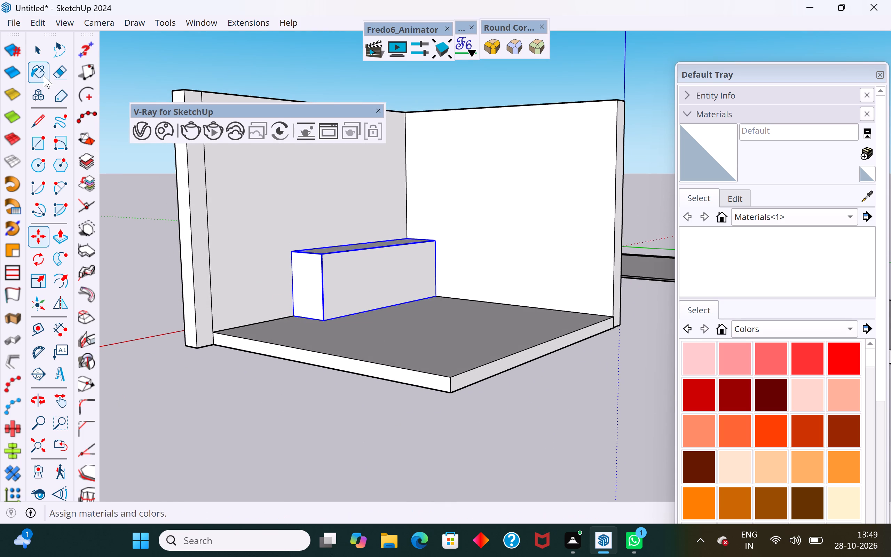
click(35, 54)
click(143, 256)
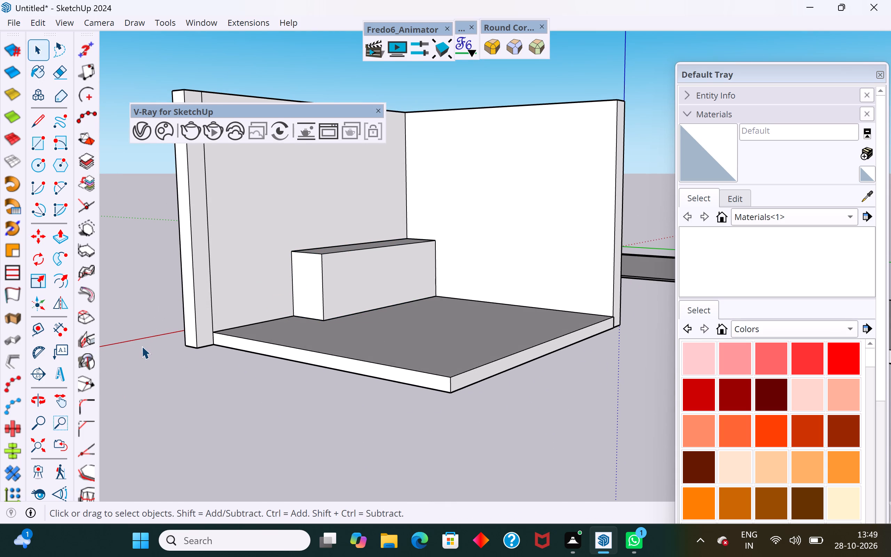
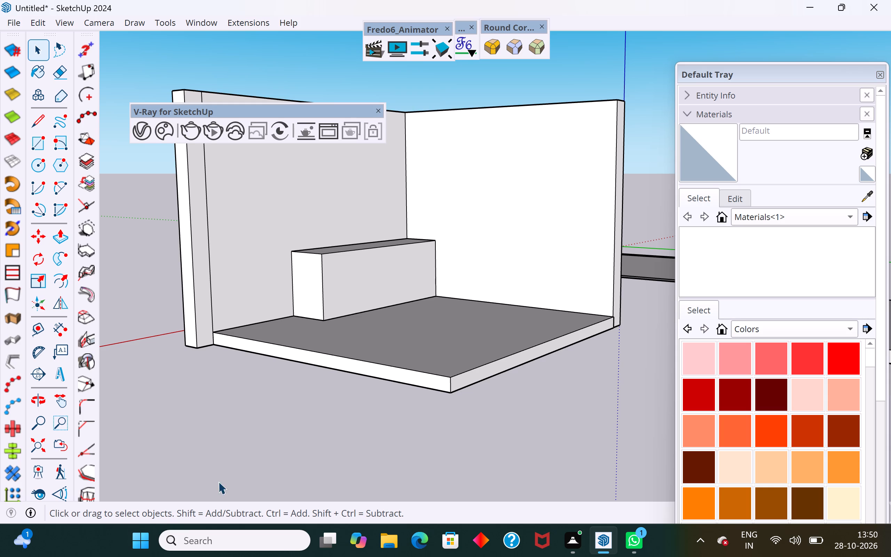
Move the grouped box along the back wall, sliding it away from the side wall toward the wall's open end.
scroll(413, 335, down, 3)
middle_drag(451, 311, 268, 398)
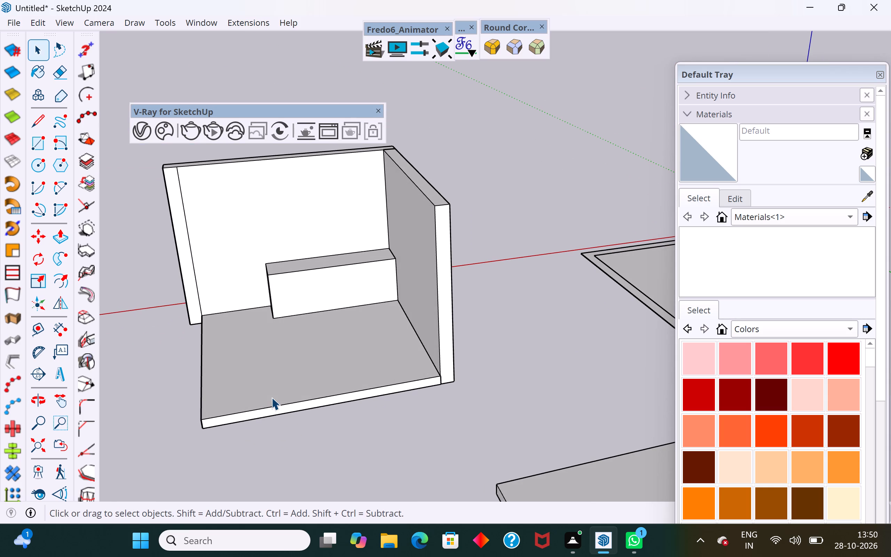
scroll(307, 297, up, 2)
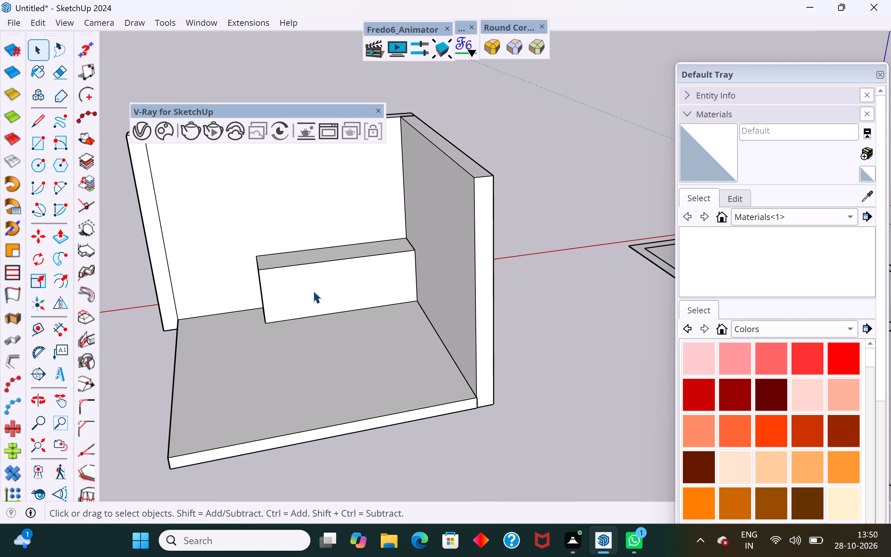
click(300, 294)
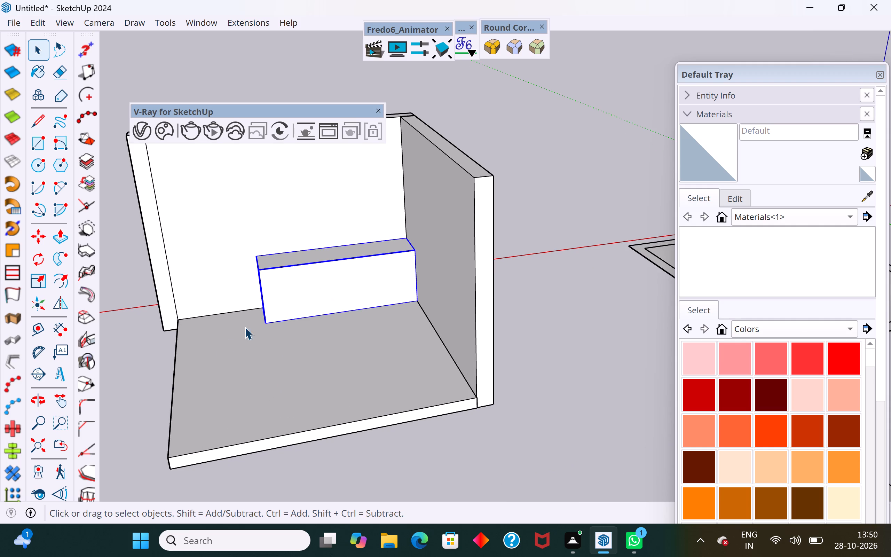
scroll(440, 253, down, 5)
middle_drag(265, 315, 341, 291)
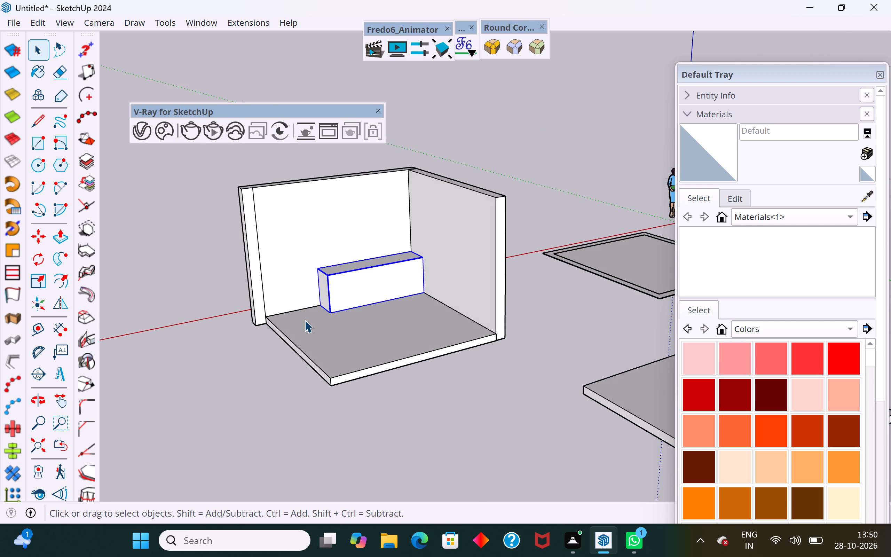
key(m)
scroll(310, 314, up, 3)
click(319, 301)
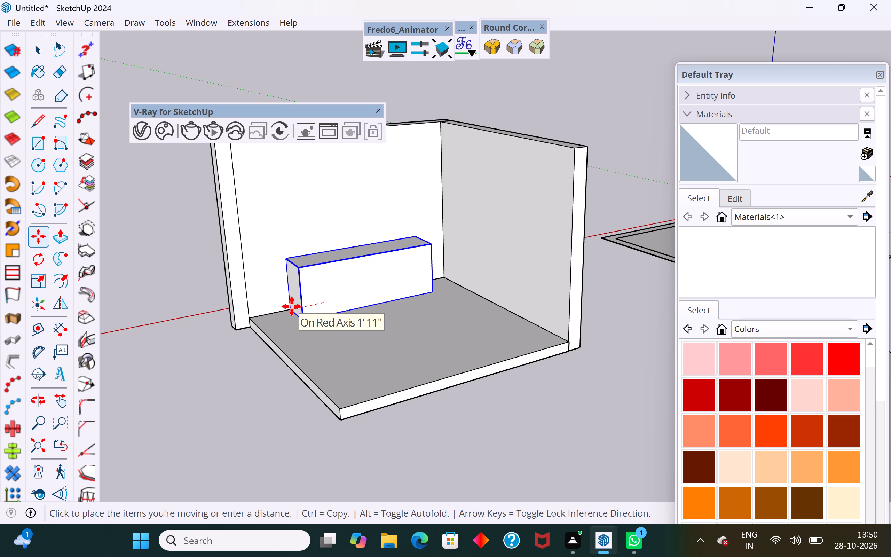
click(276, 308)
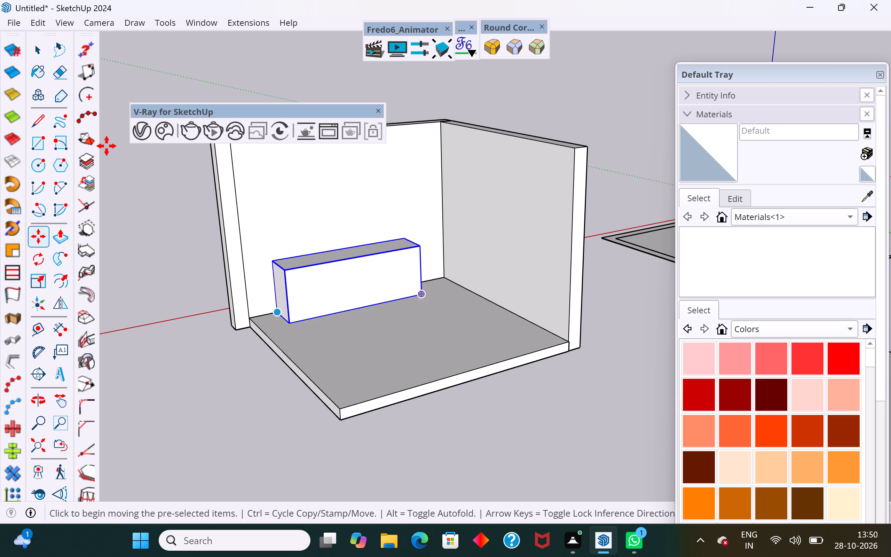
click(36, 49)
click(178, 74)
Copy the grouped box straight out from the back wall, leaving a gap between it and the original.
scroll(194, 247, down, 2)
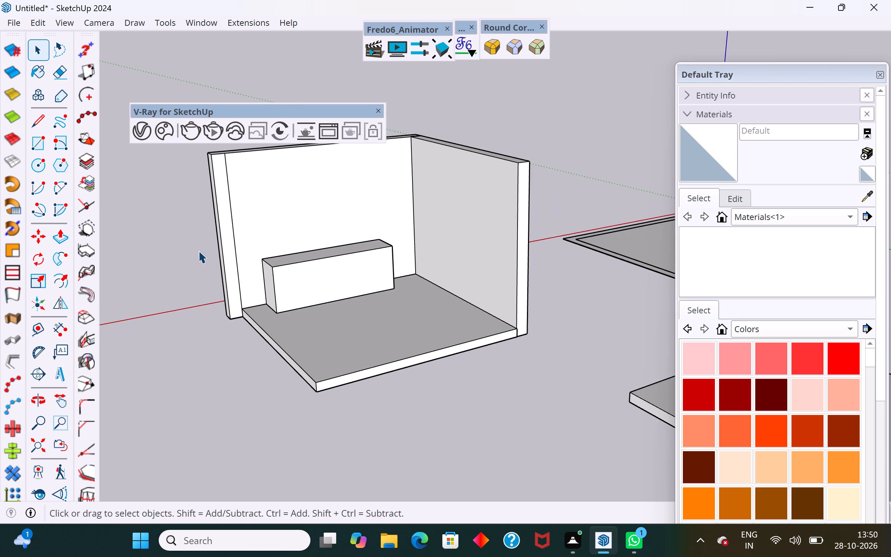
middle_drag(227, 258, 347, 280)
click(347, 309)
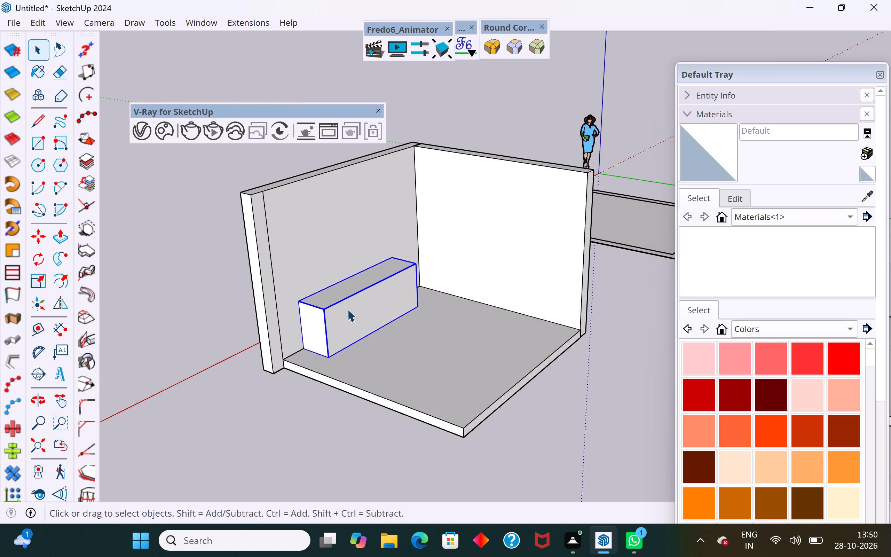
key(m)
ctrl+click(307, 350)
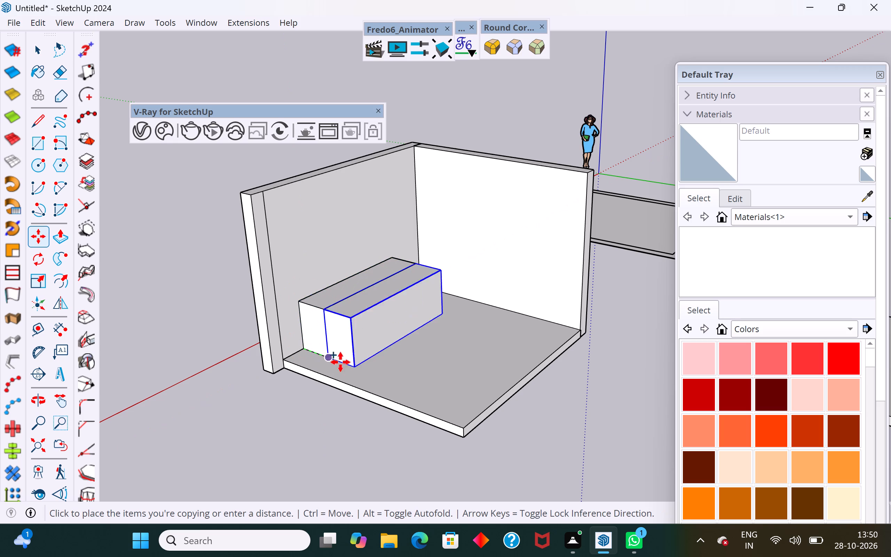
click(358, 369)
Rotate the copied box a quarter turn about its lower corner so it runs perpendicular to the original.
click(37, 264)
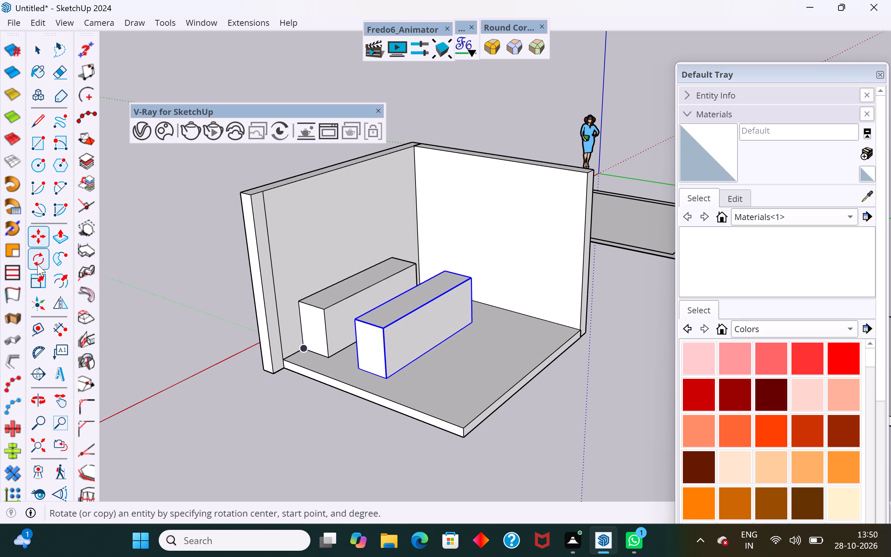
scroll(356, 368, up, 4)
click(360, 367)
click(404, 387)
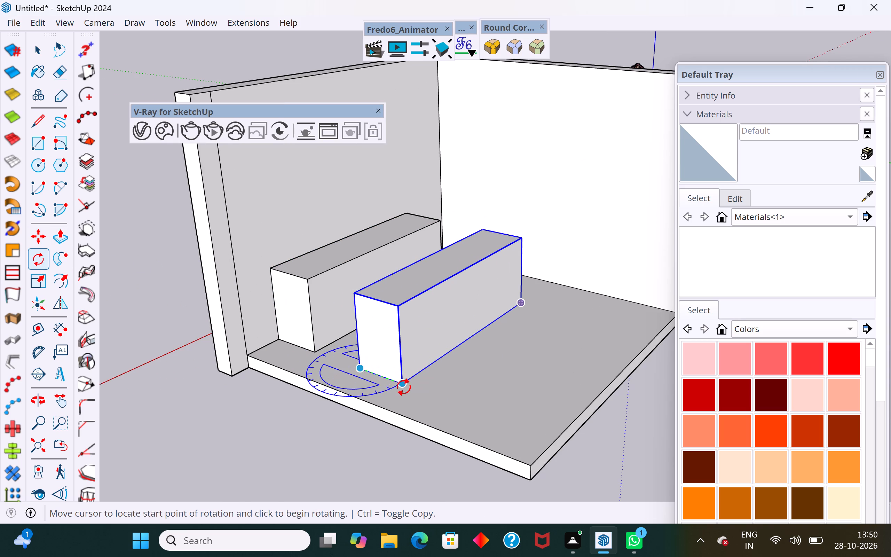
click(294, 409)
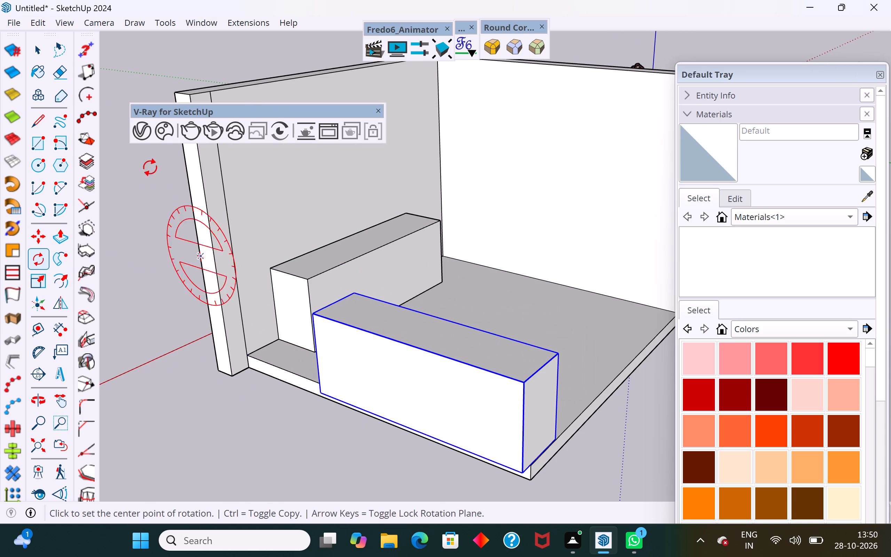
click(34, 48)
click(194, 53)
Move the rotated box by its lower outer corner to the original box's lower front corner nearest the side wall.
click(361, 344)
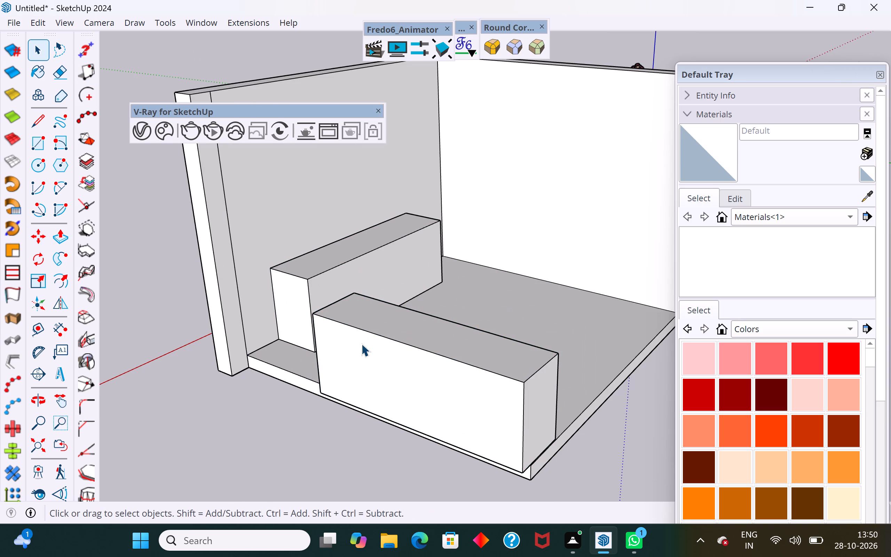
key(m)
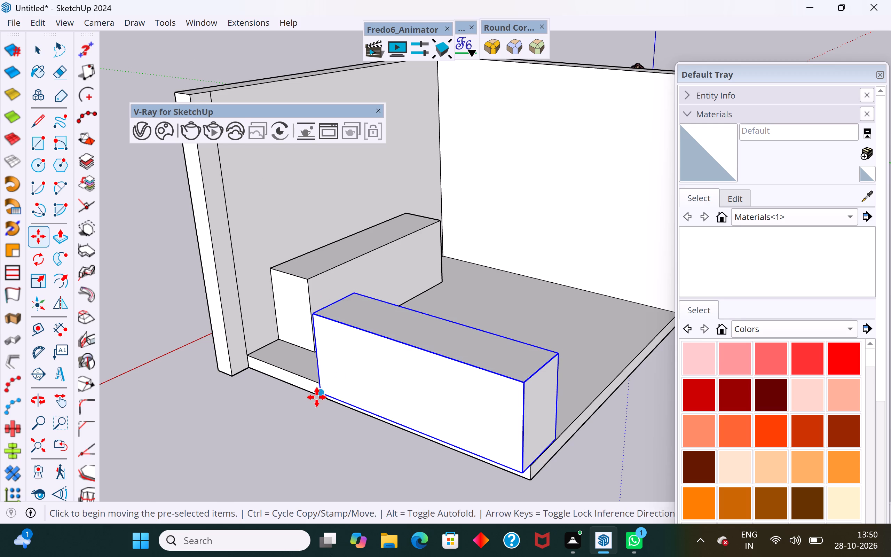
click(317, 398)
scroll(433, 256, up, 4)
click(446, 295)
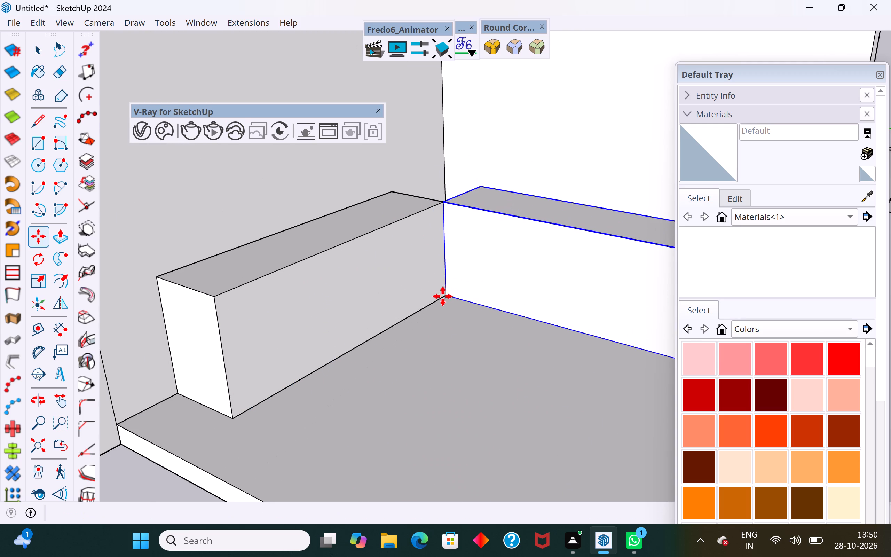
click(38, 50)
scroll(279, 248, down, 6)
middle_drag(295, 257, 304, 267)
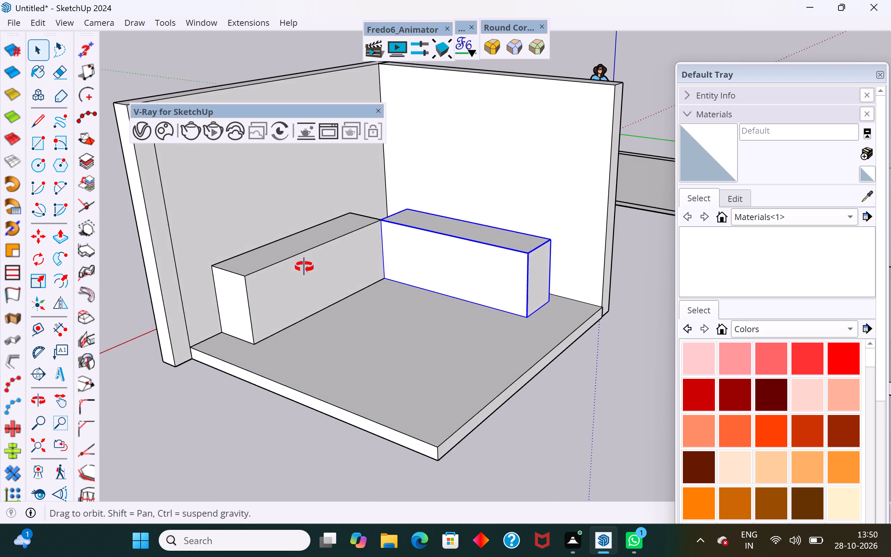
middle_drag(304, 267, 323, 296)
click(586, 451)
Hide the side wall and the back wall.
click(429, 123)
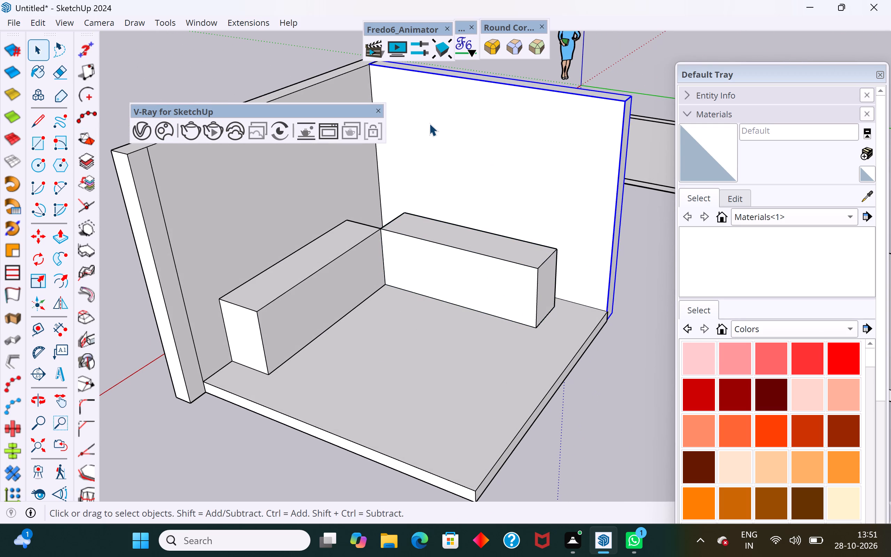
right_click(429, 123)
click(467, 170)
click(346, 181)
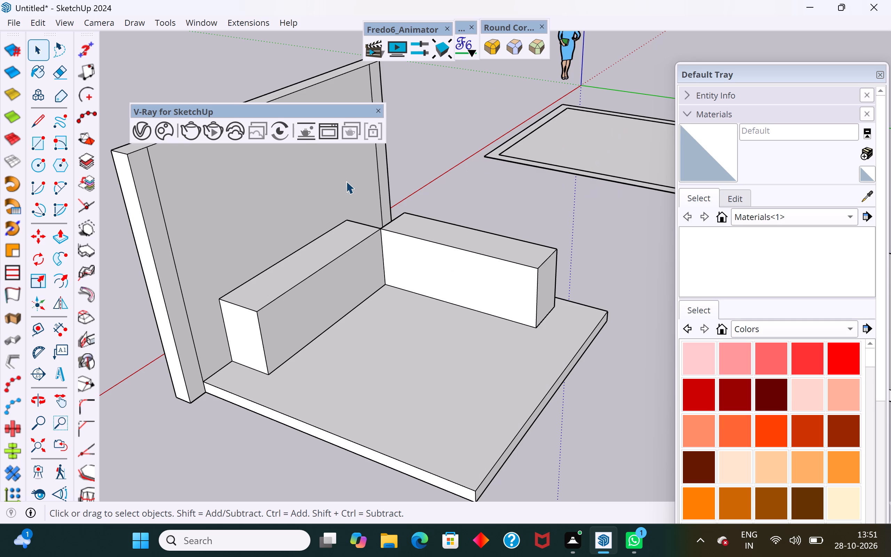
right_click(346, 181)
click(377, 227)
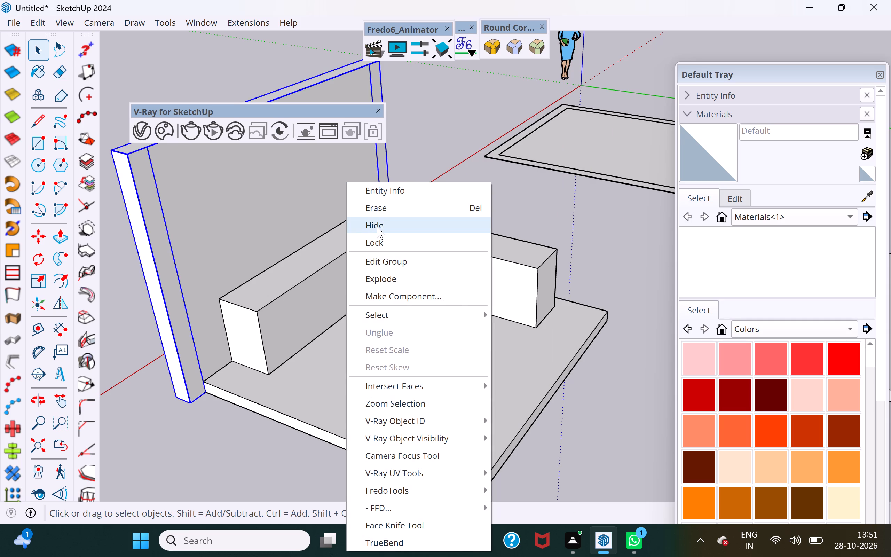
click(466, 138)
Examine how the two boxes meet and how far they stand from the slab edges, looking from above and behind.
middle_drag(445, 136, 499, 324)
scroll(385, 332, up, 3)
middle_drag(384, 324, 433, 329)
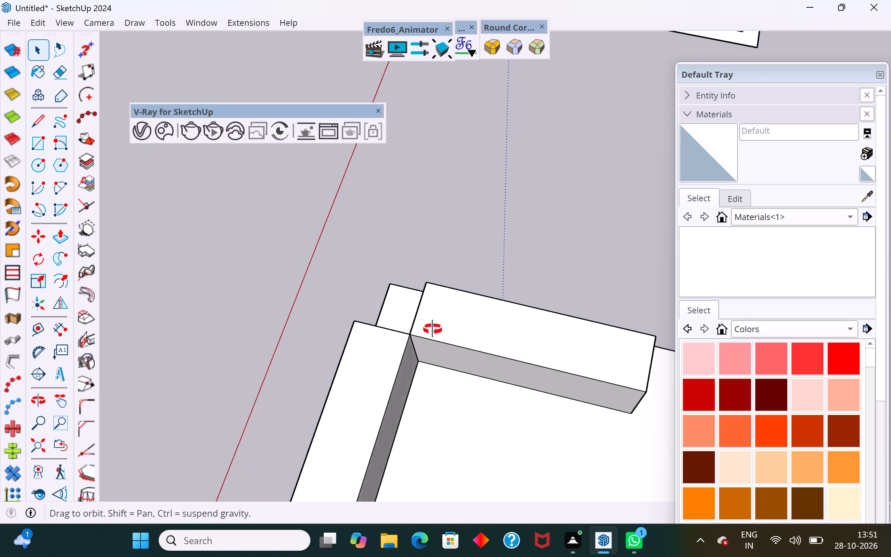
middle_drag(433, 329, 659, 220)
scroll(513, 296, up, 3)
scroll(396, 260, down, 6)
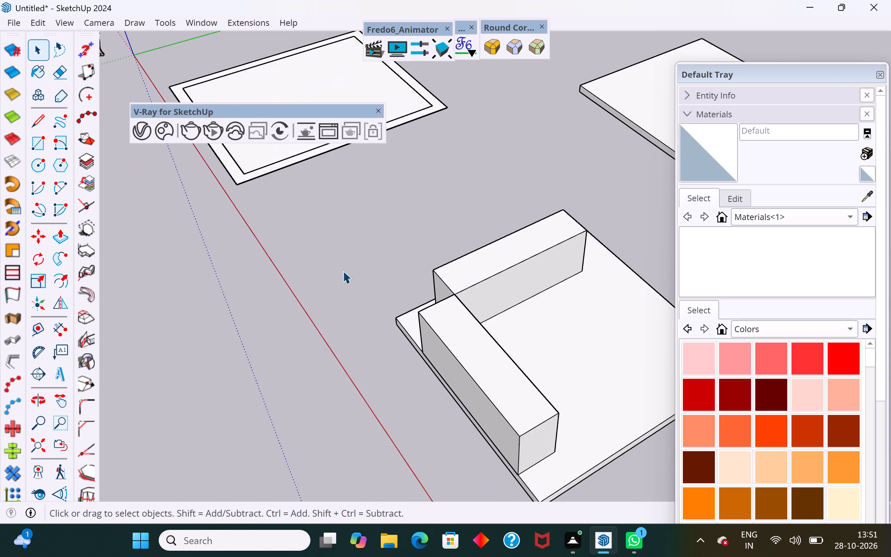
middle_drag(325, 274, 549, 303)
scroll(393, 275, down, 6)
middle_drag(390, 278, 581, 187)
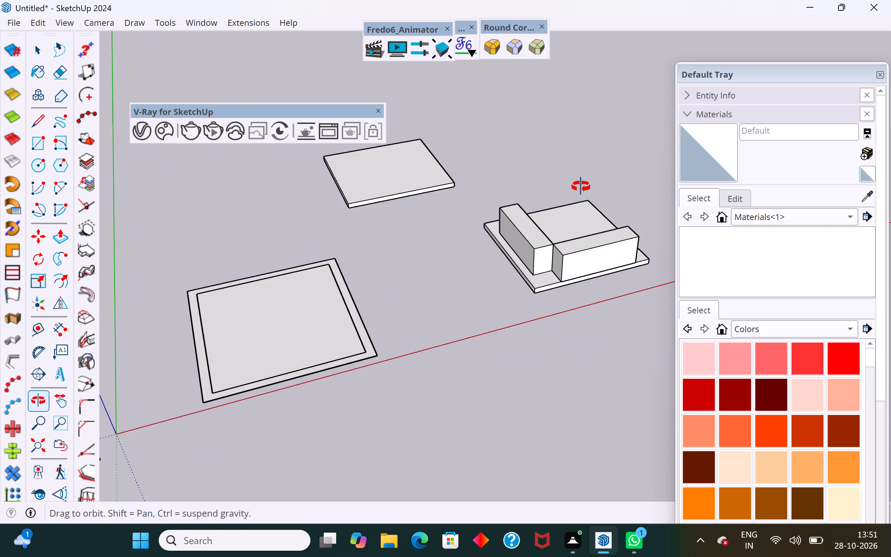
middle_drag(581, 187, 581, 185)
scroll(537, 298, up, 9)
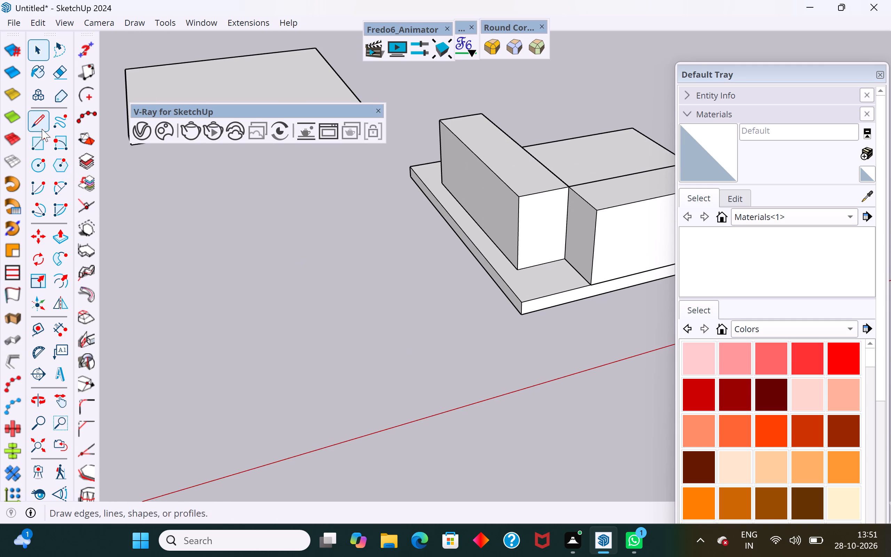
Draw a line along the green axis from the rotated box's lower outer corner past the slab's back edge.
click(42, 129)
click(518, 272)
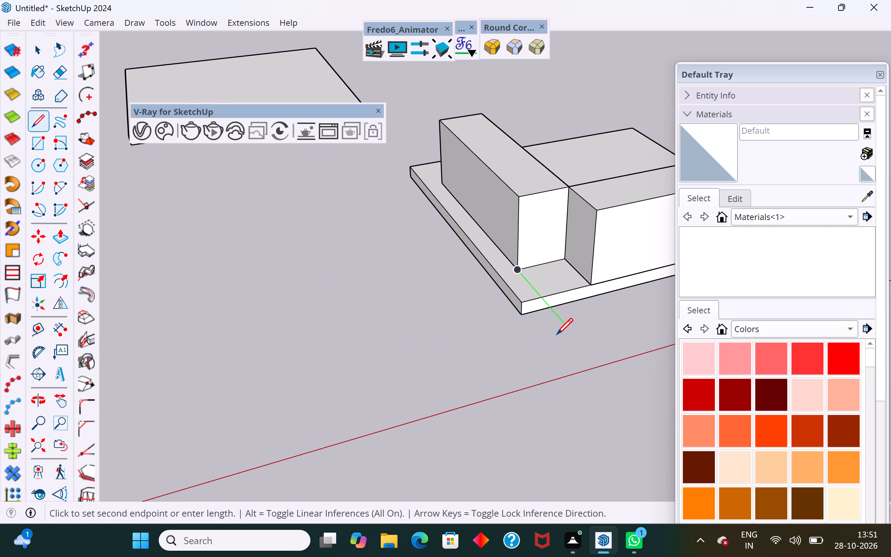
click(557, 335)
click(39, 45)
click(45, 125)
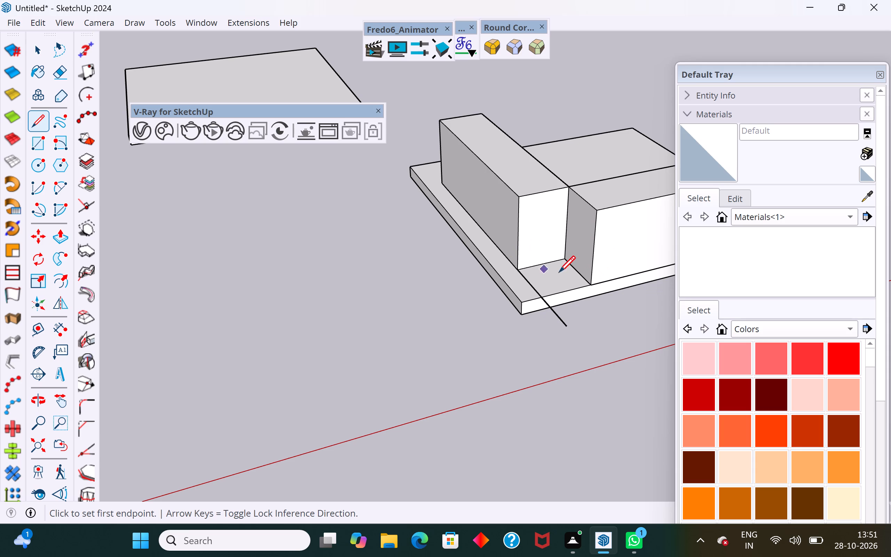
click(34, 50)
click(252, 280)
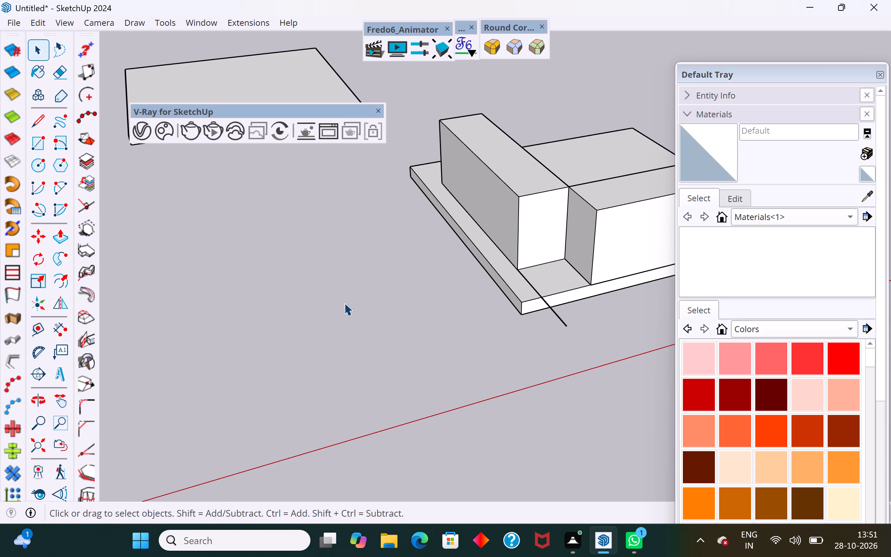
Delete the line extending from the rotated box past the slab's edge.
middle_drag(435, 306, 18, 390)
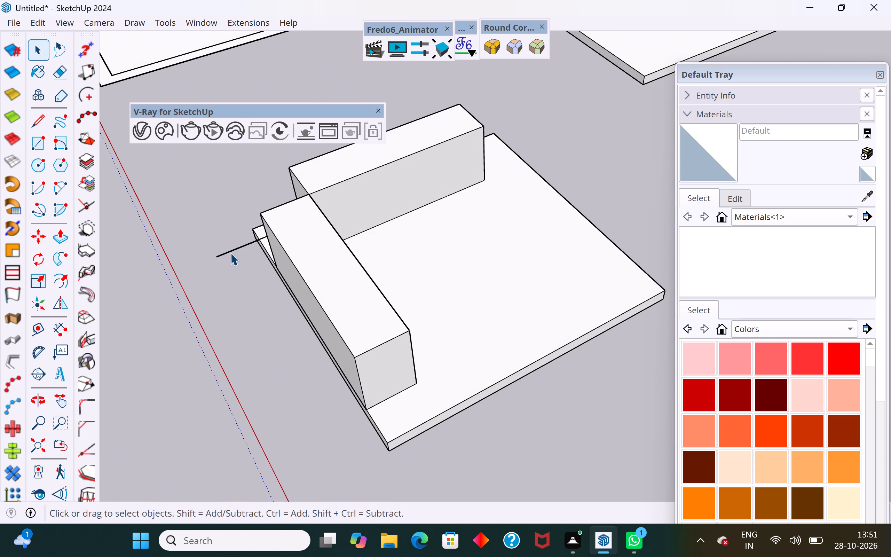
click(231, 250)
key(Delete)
Move the rotated box by its lower outer corner toward the slab's side-wall edge, opening a gap from the original box.
scroll(231, 250, down, 6)
middle_drag(175, 286, 632, 212)
click(507, 262)
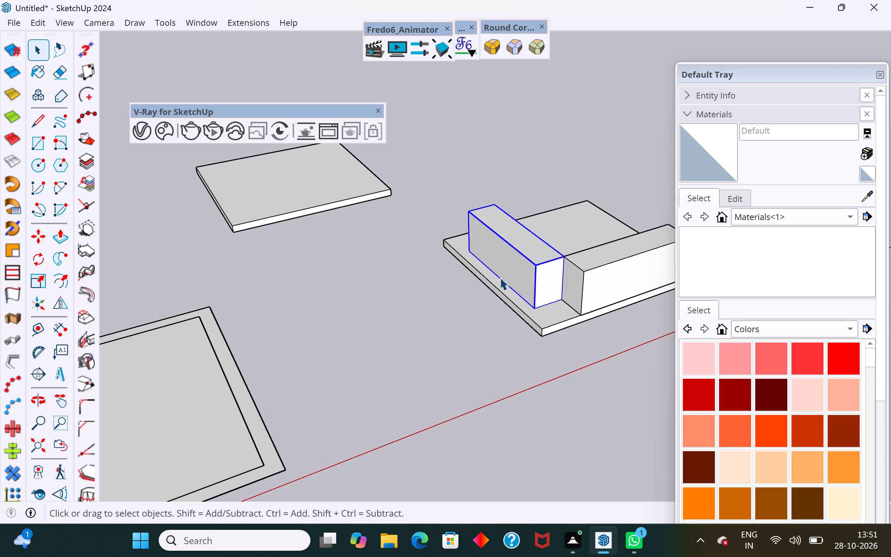
middle_drag(488, 278, 525, 351)
key(m)
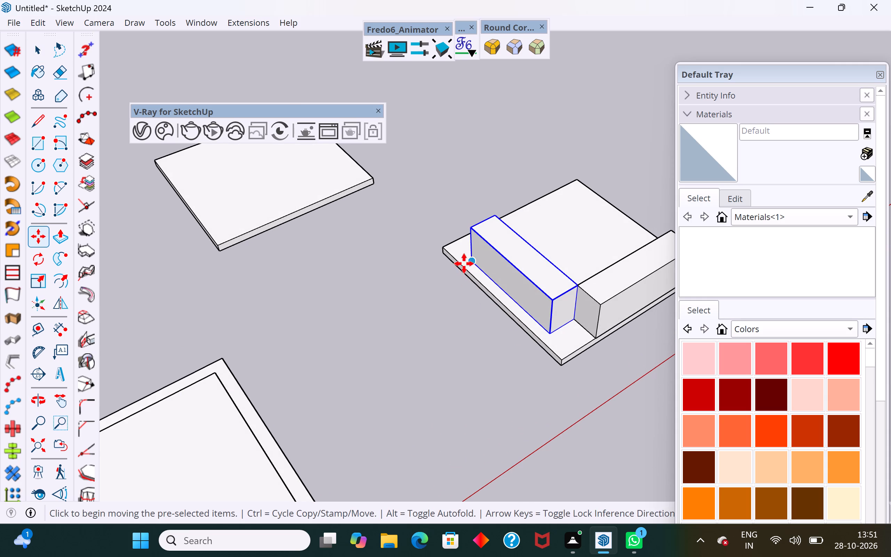
scroll(470, 264, up, 6)
click(471, 264)
click(463, 270)
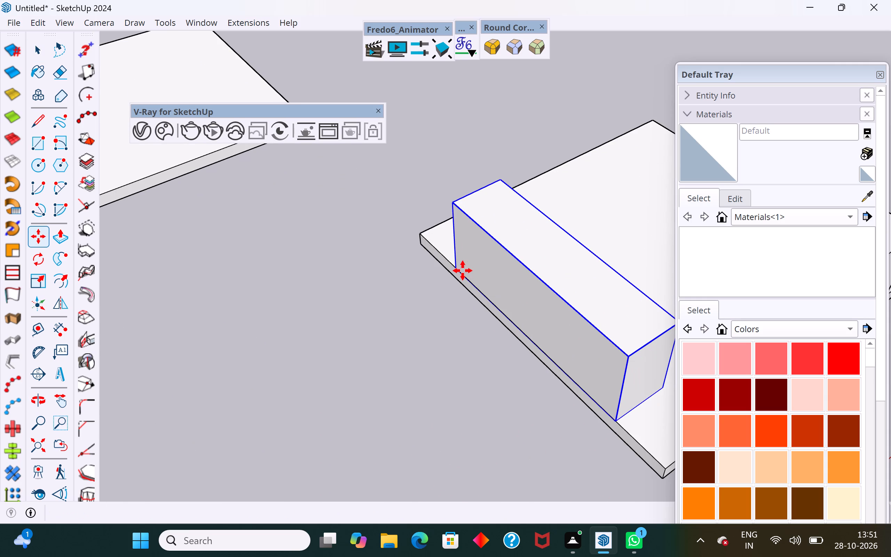
click(43, 47)
click(294, 298)
Move the original box by its lower inner corner to meet the rotated box's lower corner, closing the gap between them.
scroll(324, 322, down, 5)
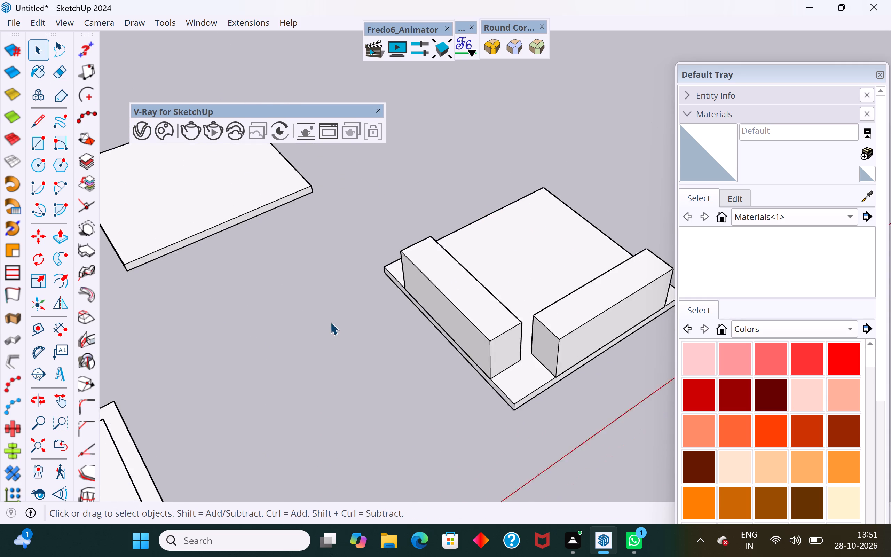
scroll(330, 322, down, 5)
middle_drag(405, 351, 151, 390)
middle_drag(513, 359, 49, 439)
scroll(431, 352, down, 6)
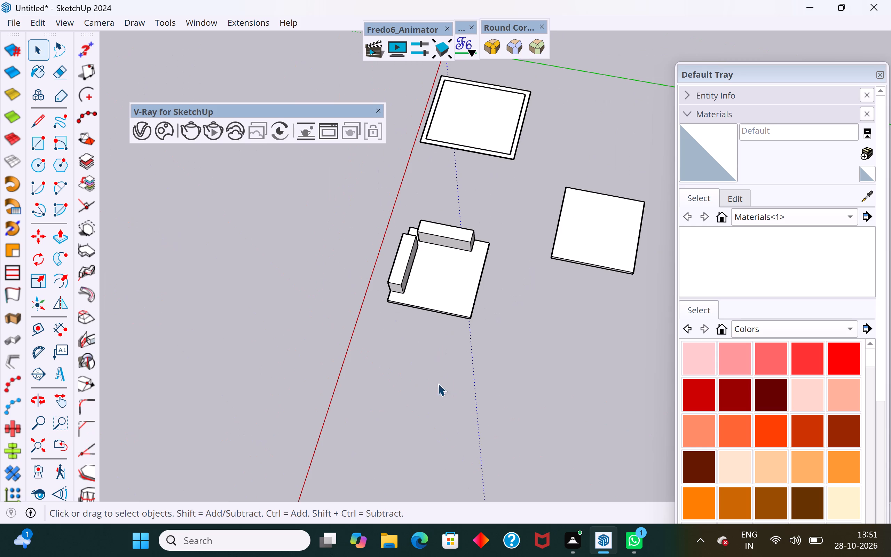
middle_drag(475, 402, 221, 362)
scroll(405, 223, up, 10)
middle_drag(486, 213, 309, 160)
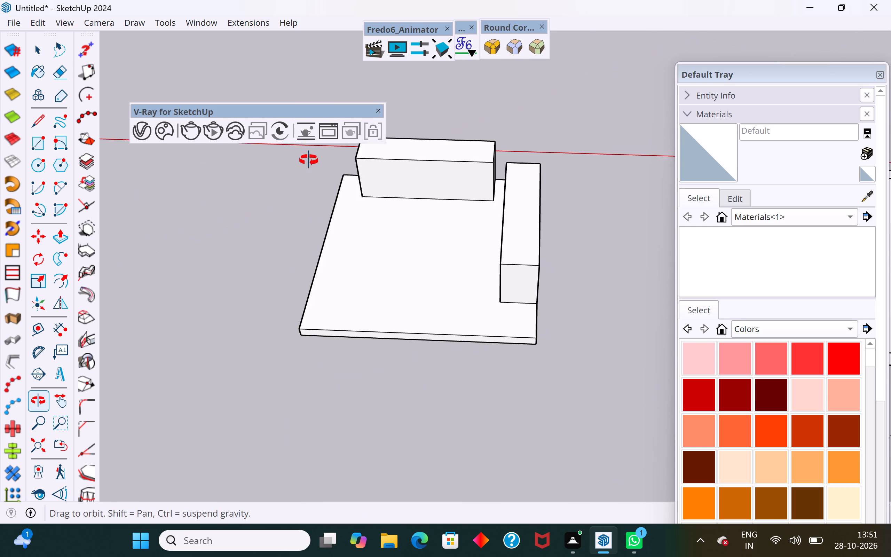
middle_drag(309, 160, 408, 140)
click(417, 202)
scroll(451, 220, up, 8)
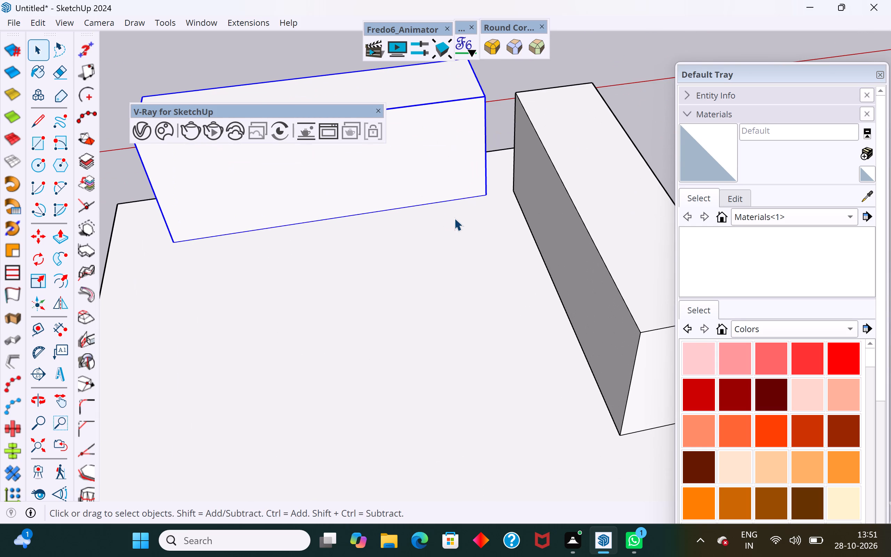
key(m)
scroll(469, 195, up, 3)
click(494, 197)
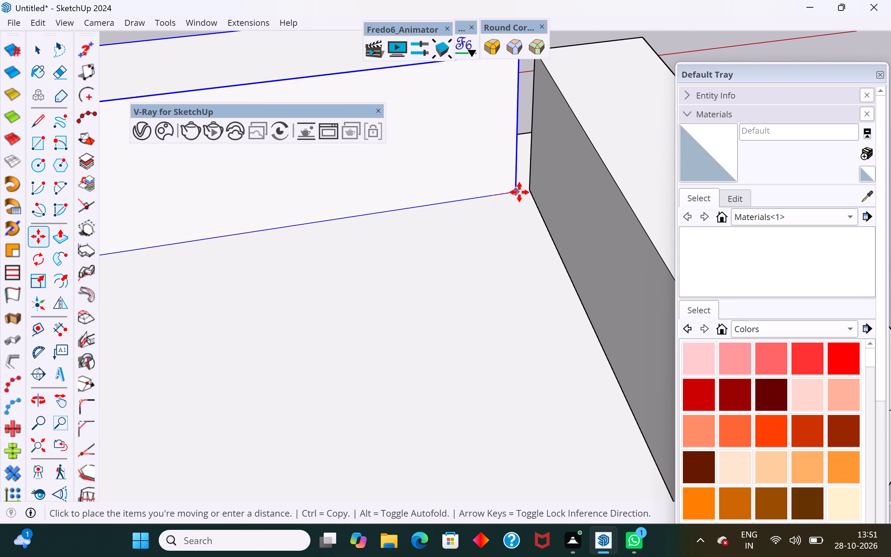
click(528, 191)
scroll(474, 327, down, 12)
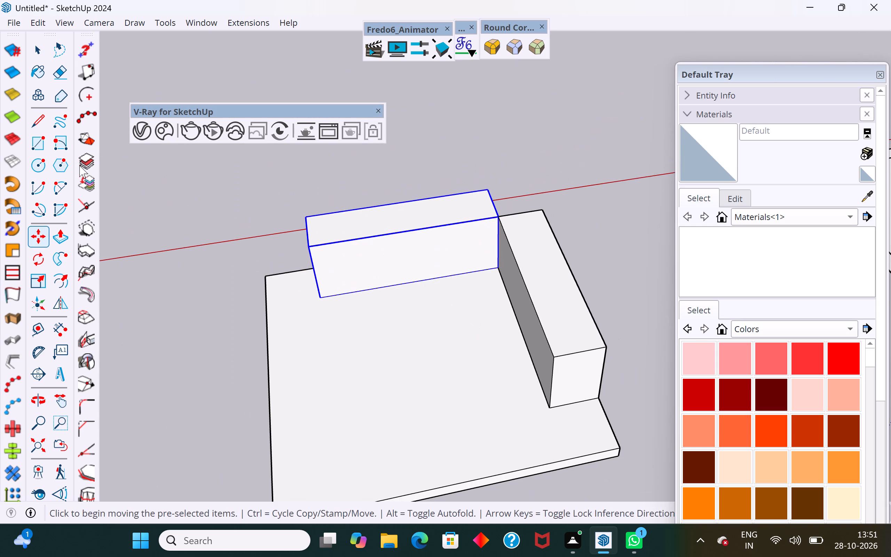
click(37, 56)
click(159, 240)
Examine the two boxes on the slab and the empty outer corner where they meet from several sides.
scroll(238, 302, down, 6)
middle_drag(261, 301, 571, 176)
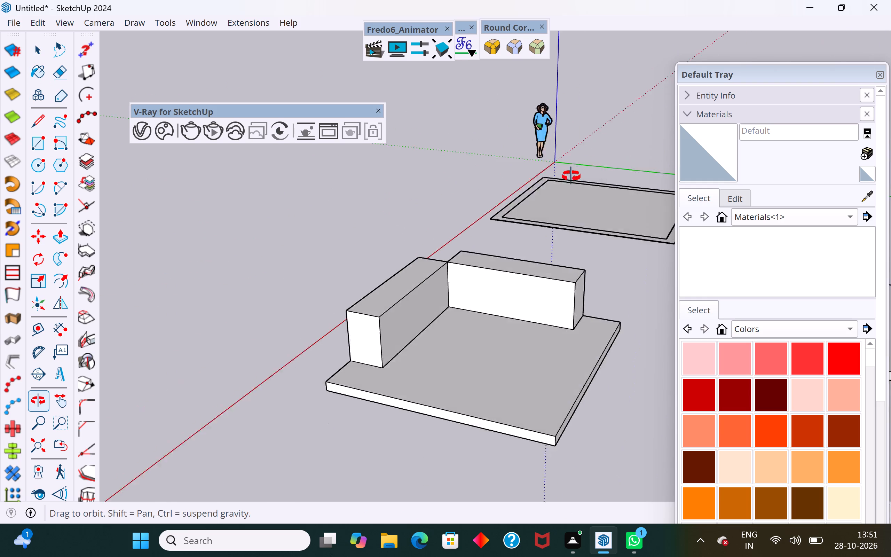
middle_drag(571, 176, 572, 175)
middle_drag(462, 278, 667, 235)
scroll(342, 303, down, 5)
middle_drag(342, 303, 536, 418)
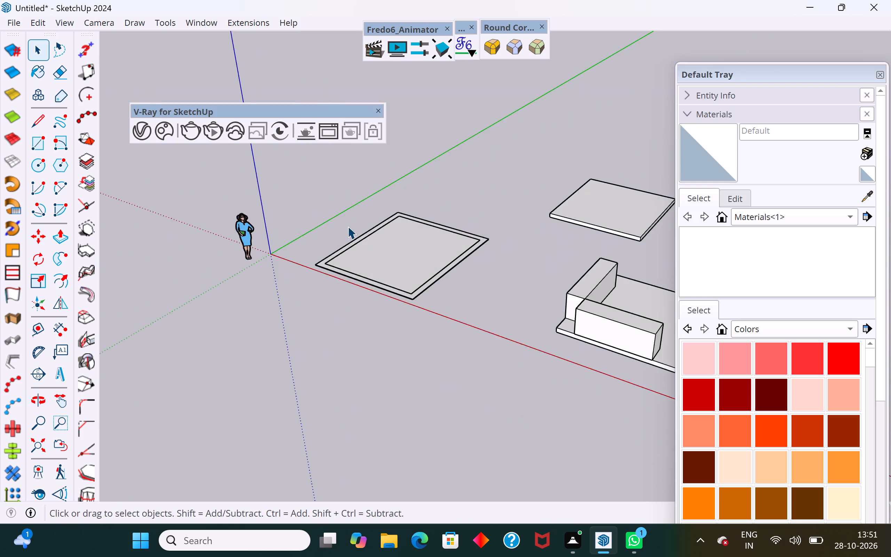
scroll(343, 226, down, 5)
middle_drag(309, 299, 466, 402)
scroll(414, 311, down, 6)
middle_drag(364, 387, 615, 352)
scroll(573, 295, up, 6)
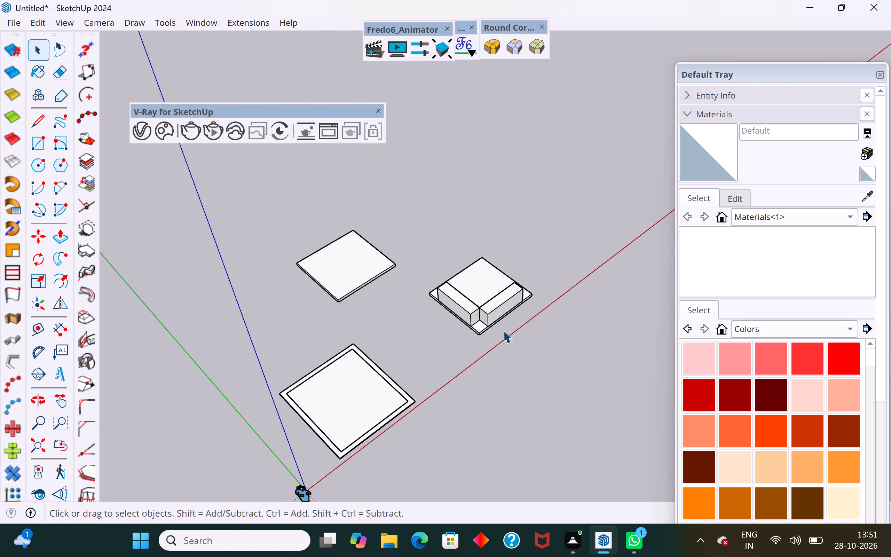
scroll(503, 330, up, 20)
Draw two crossing lines over the empty slab corner from the boxes' upper outer corners, along the green and red axes.
middle_drag(430, 343, 470, 251)
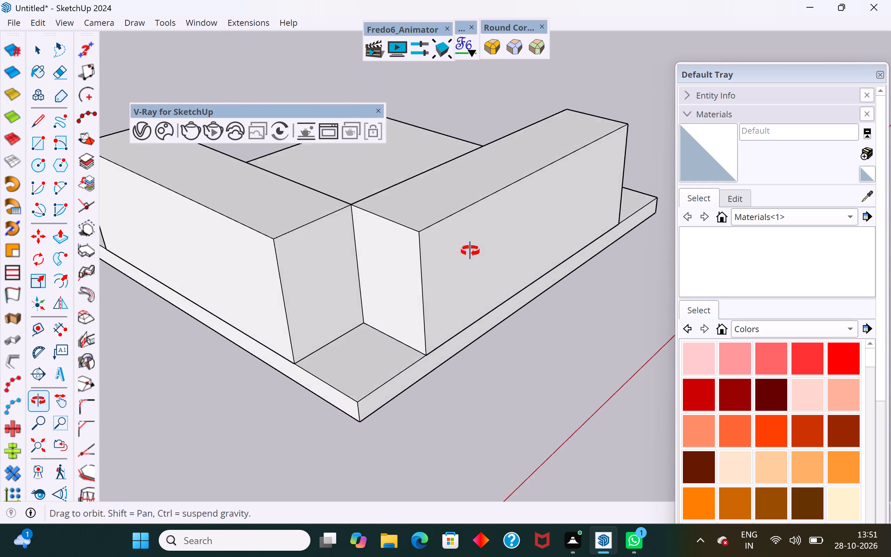
middle_drag(470, 251, 463, 349)
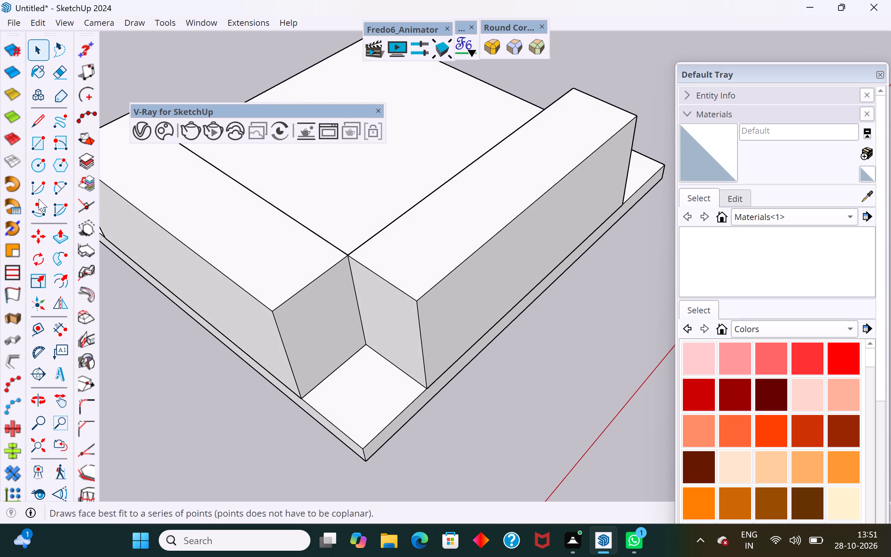
click(30, 123)
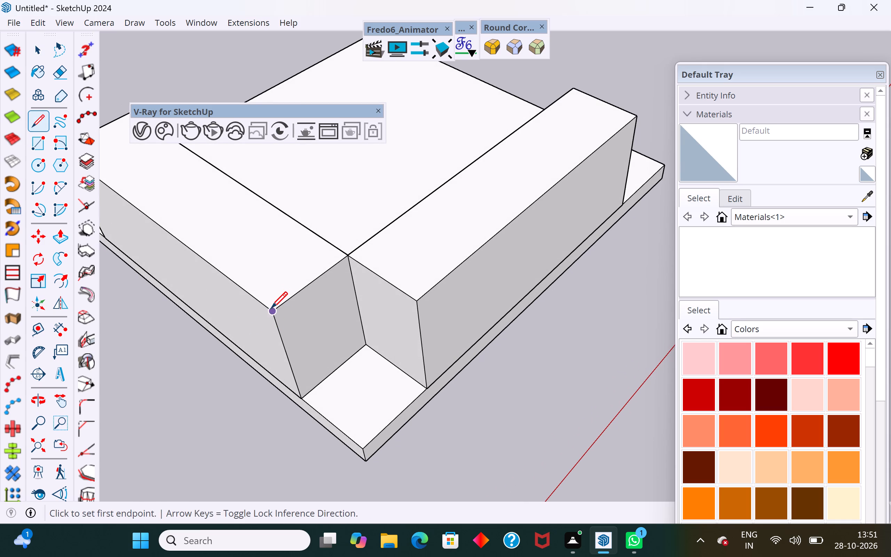
click(271, 309)
click(495, 466)
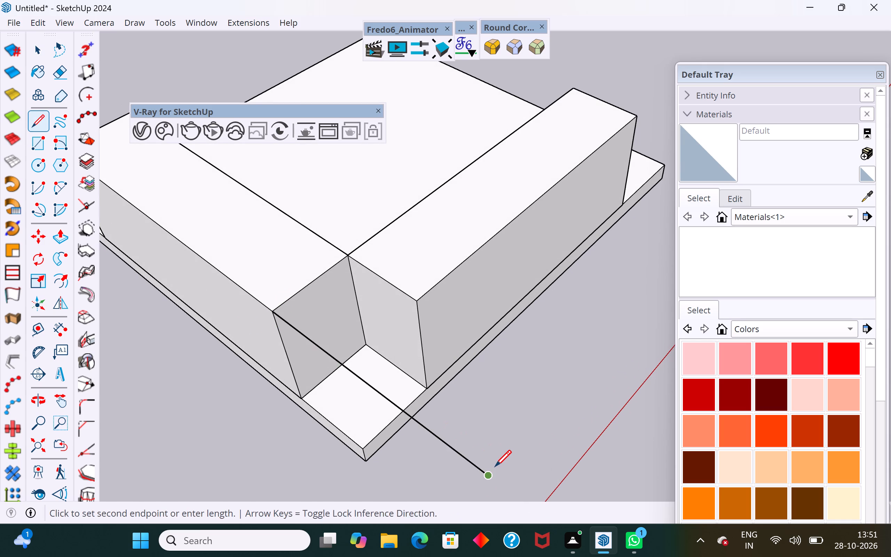
click(37, 48)
click(47, 127)
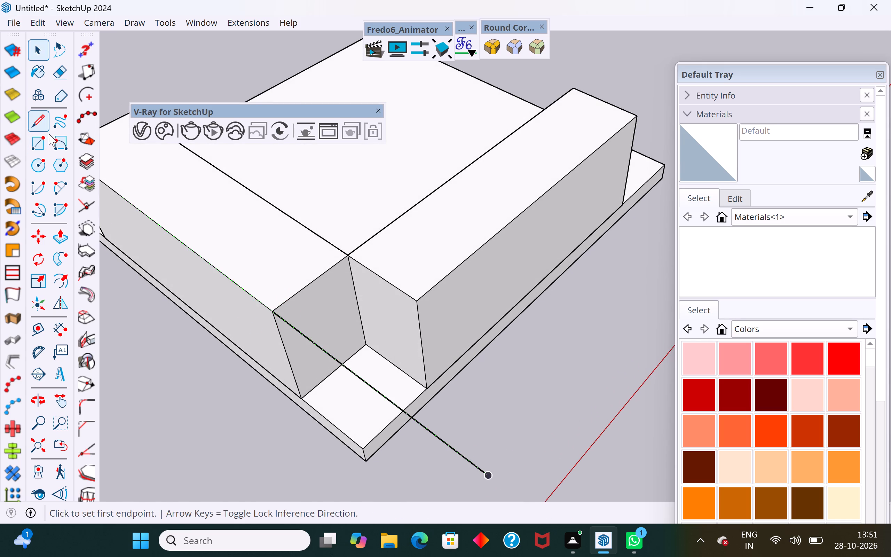
click(415, 300)
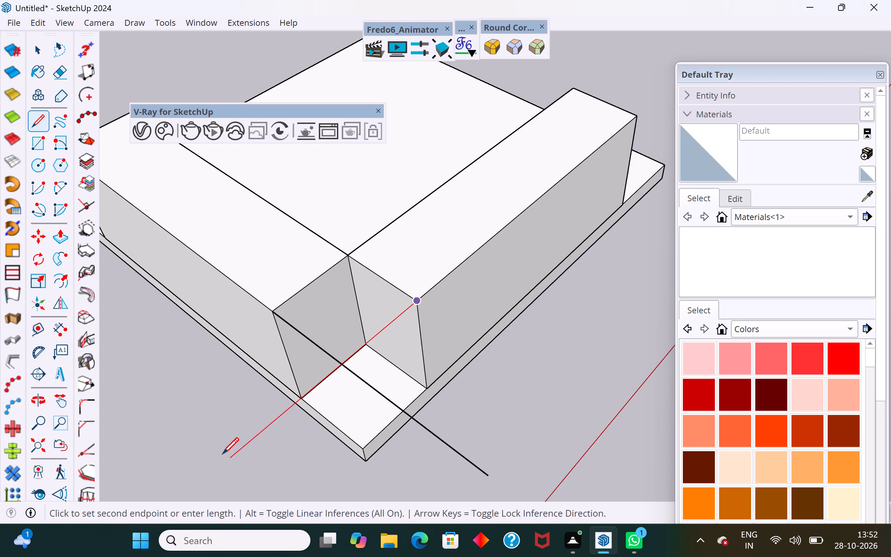
click(222, 454)
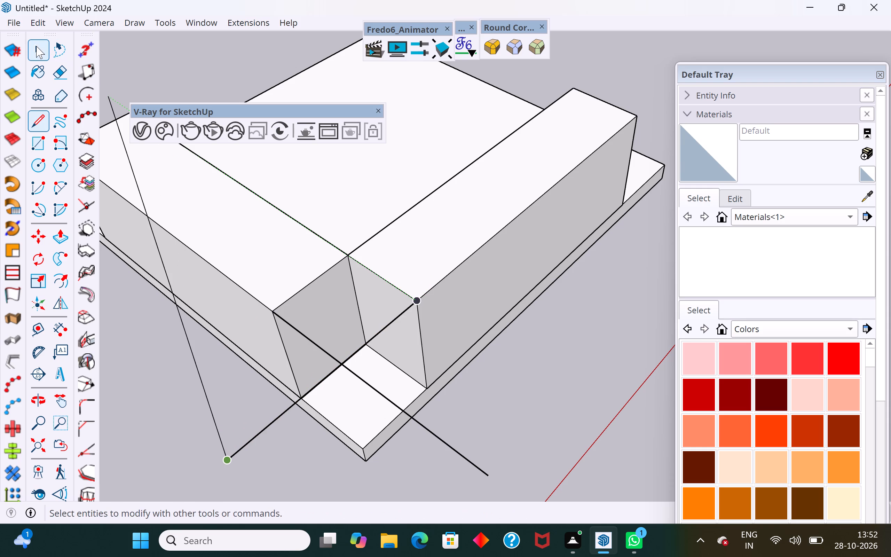
click(37, 46)
Draw a vertical line from the slab's top outer corner up to the intersection of the two crossing lines.
click(42, 119)
scroll(332, 232, down, 6)
middle_drag(345, 335, 346, 306)
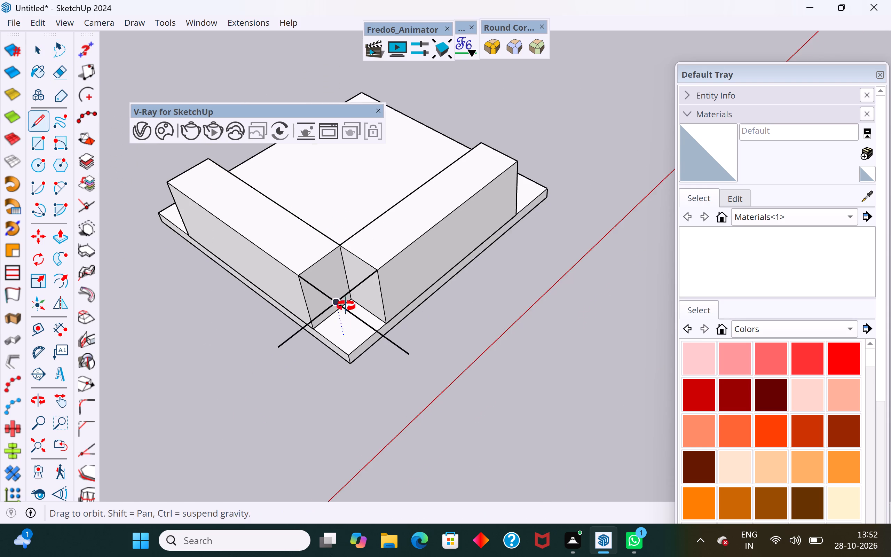
middle_drag(346, 306, 375, 152)
scroll(349, 308, up, 3)
click(350, 317)
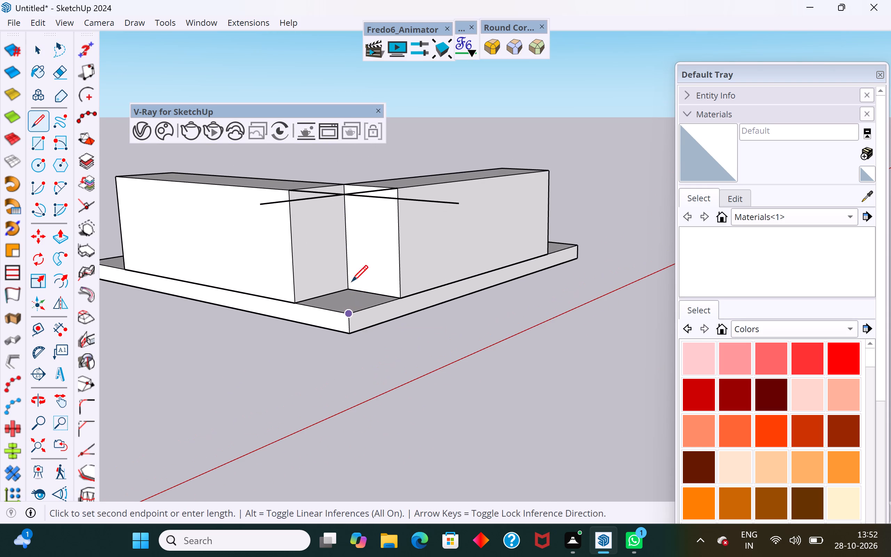
click(346, 195)
click(47, 42)
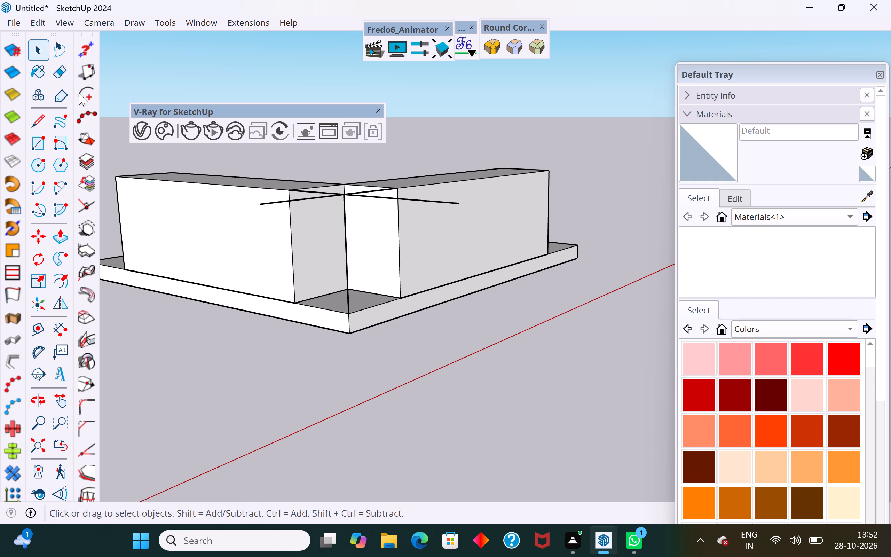
click(433, 403)
Delete the two line ends that extend beyond the crossing point above the slab corner.
scroll(503, 321, down, 4)
middle_drag(503, 321, 389, 504)
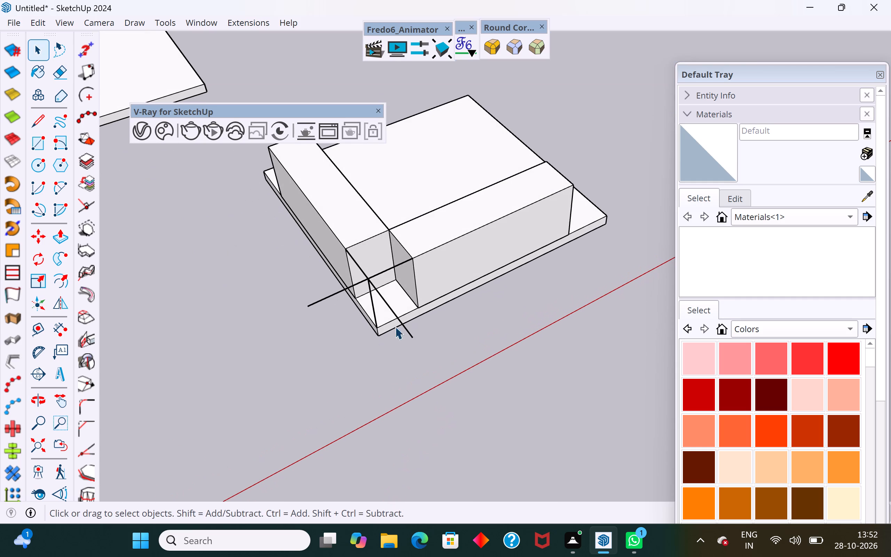
click(405, 331)
key(Insert)
key(Delete)
click(342, 290)
key(Delete)
Draw two vertical rectangles closing the outer sides of the empty corner between the boxes and the slab corner.
middle_drag(403, 357, 436, 242)
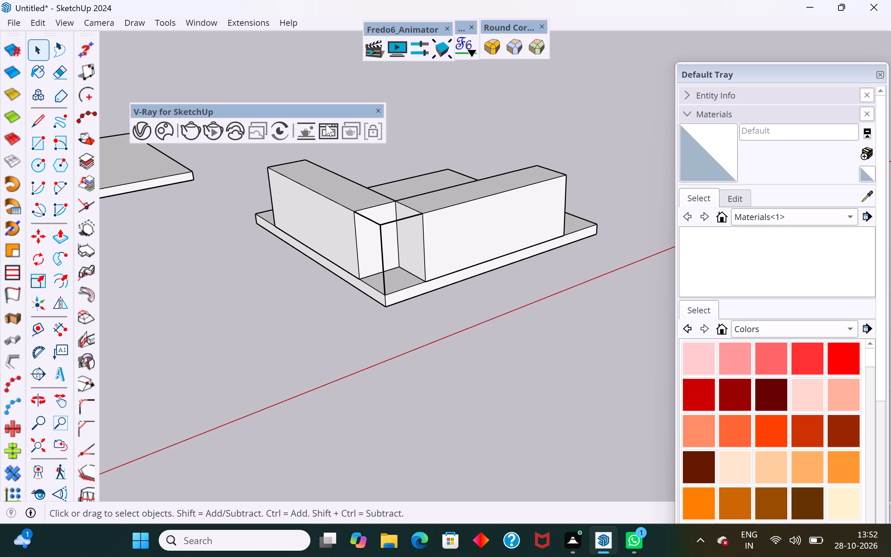
click(35, 144)
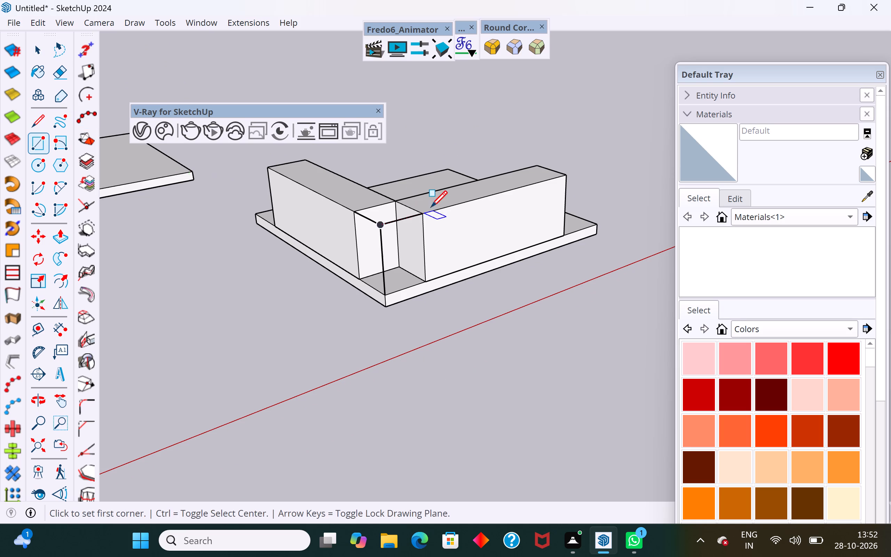
click(383, 229)
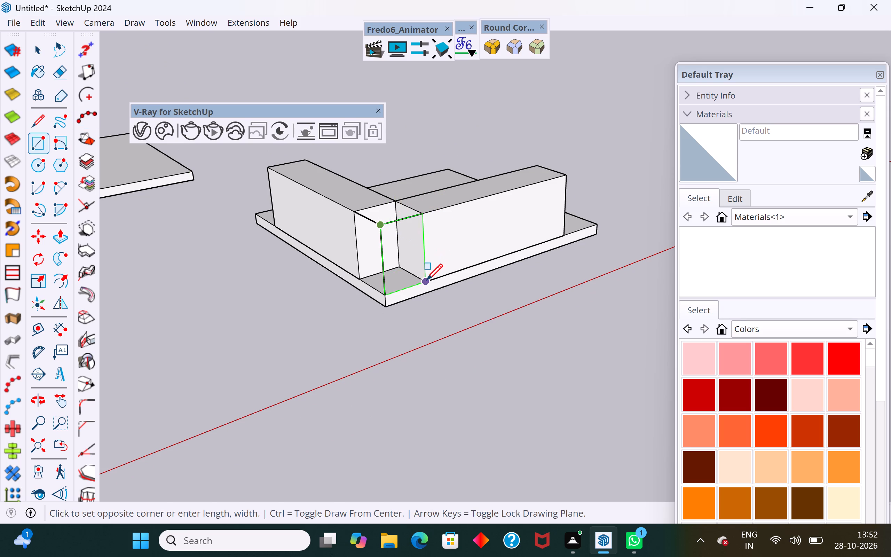
click(426, 280)
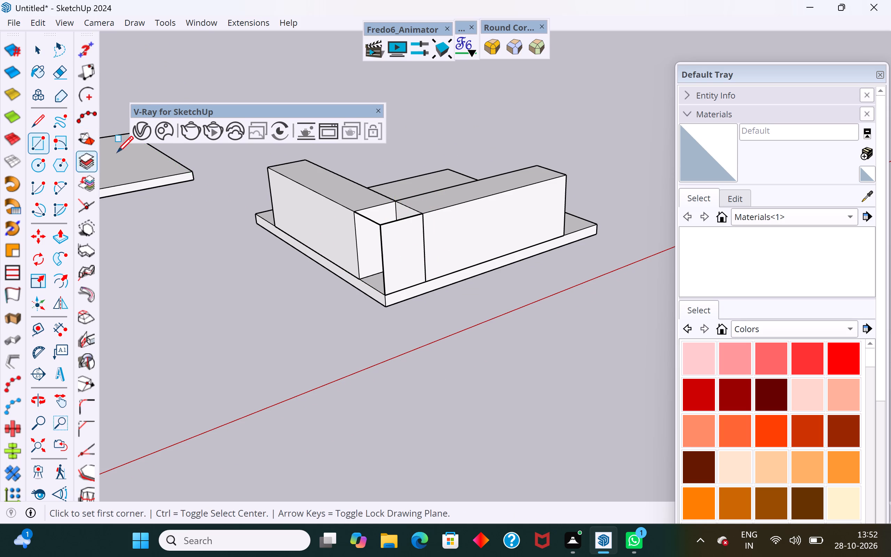
click(31, 135)
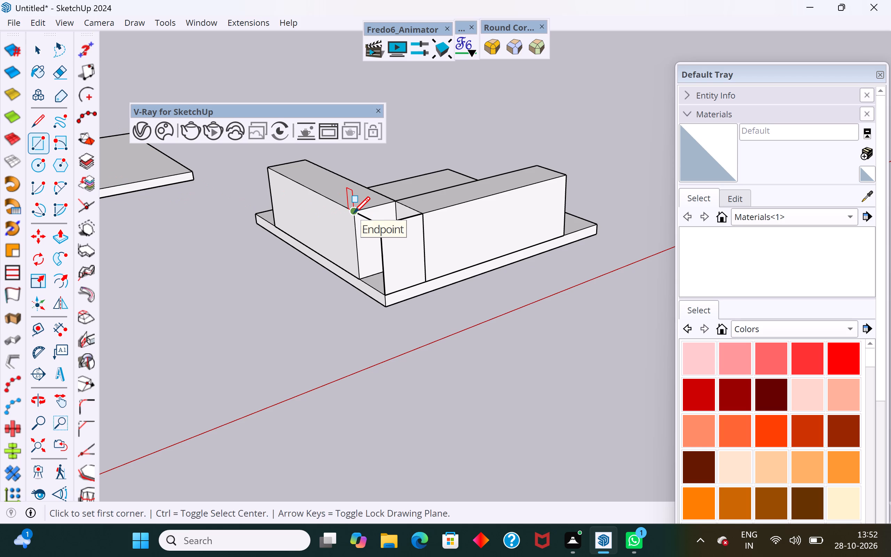
click(354, 213)
click(384, 295)
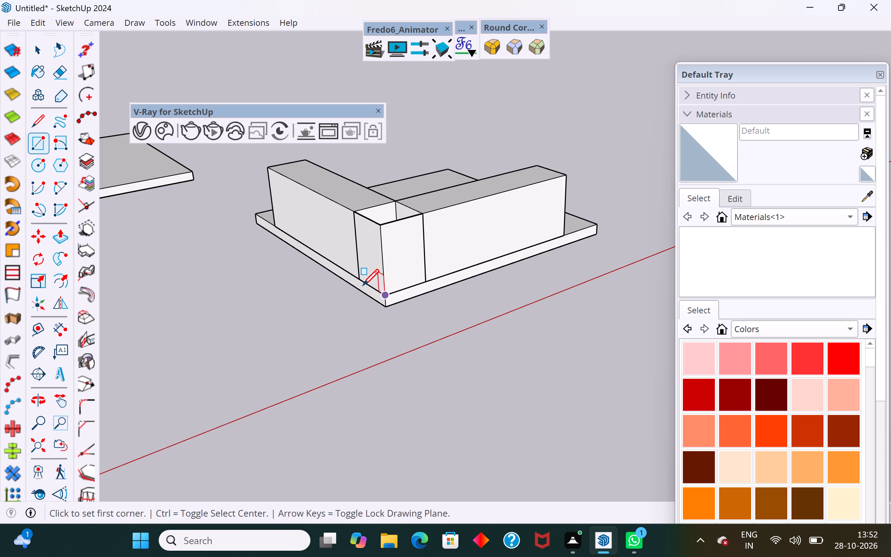
click(38, 51)
click(210, 278)
Draw a horizontal rectangle between the boxes' upper outer corners to cap the top of the corner block.
click(38, 140)
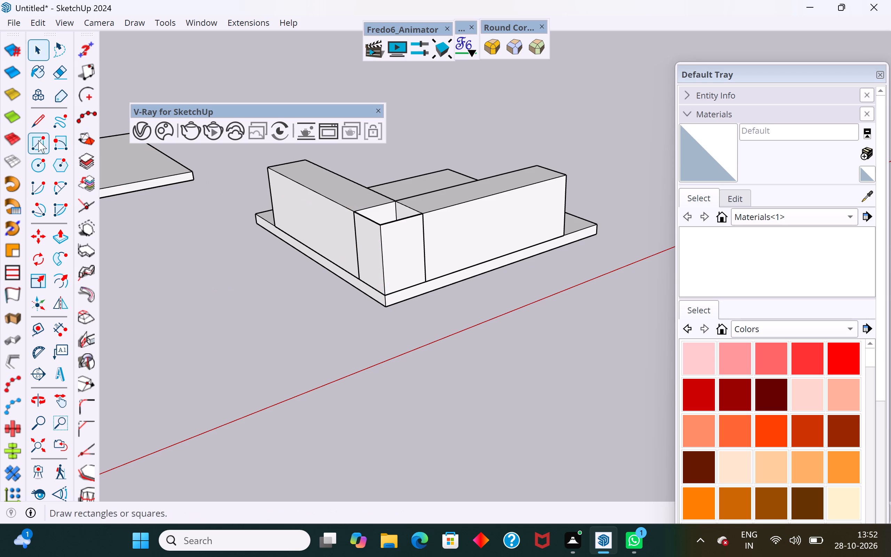
middle_drag(260, 310, 289, 434)
scroll(421, 299, up, 5)
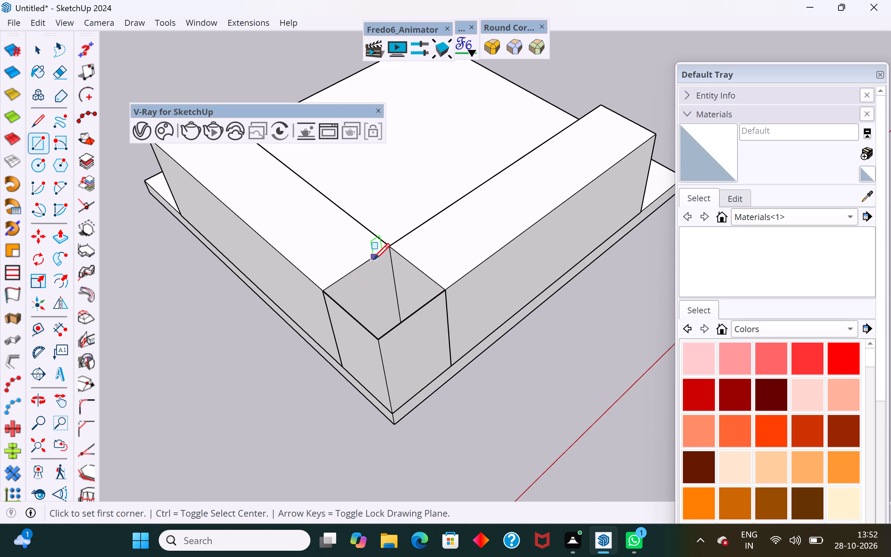
click(325, 289)
click(448, 294)
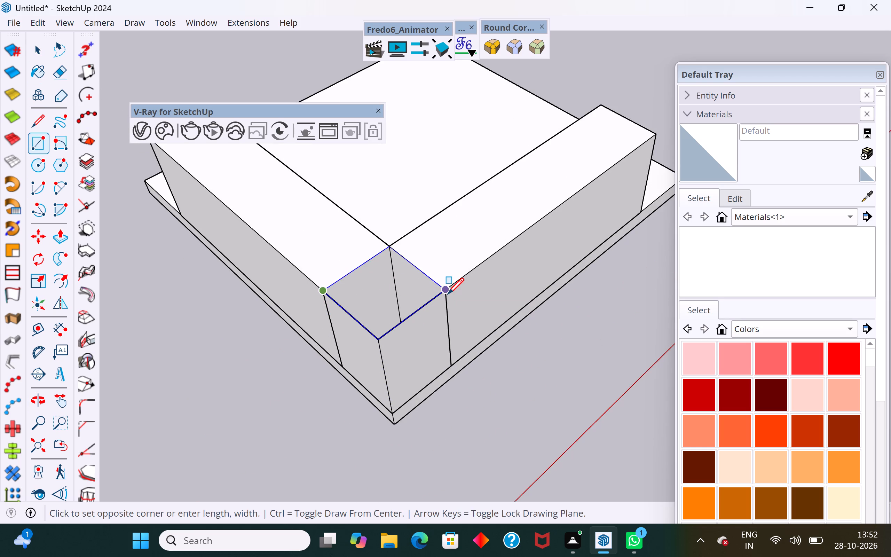
click(42, 48)
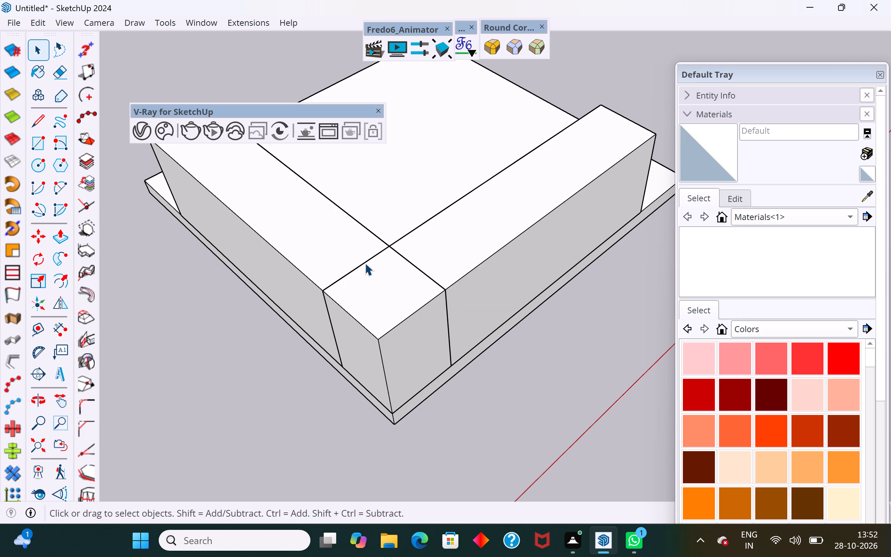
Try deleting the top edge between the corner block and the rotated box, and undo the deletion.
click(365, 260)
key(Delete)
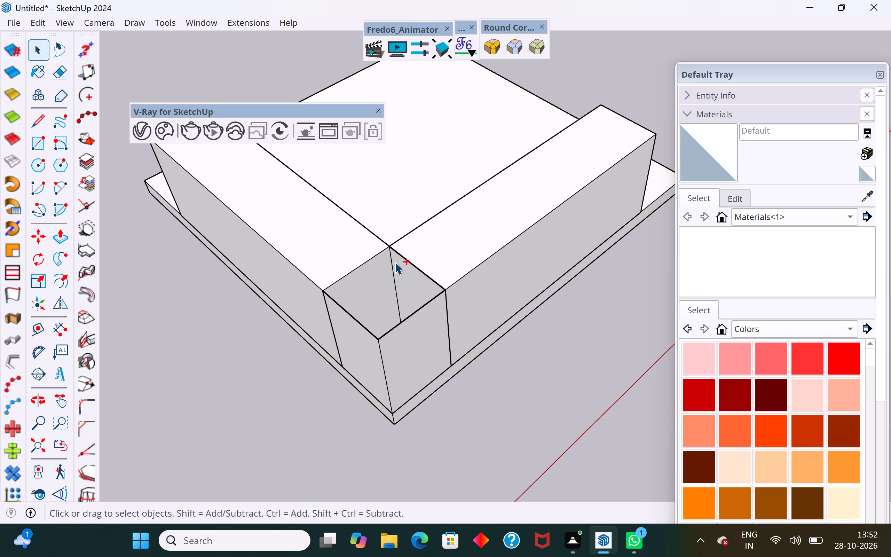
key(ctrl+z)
Explode the two long box groups that meet at the corner block.
click(479, 247)
right_click(479, 247)
click(520, 97)
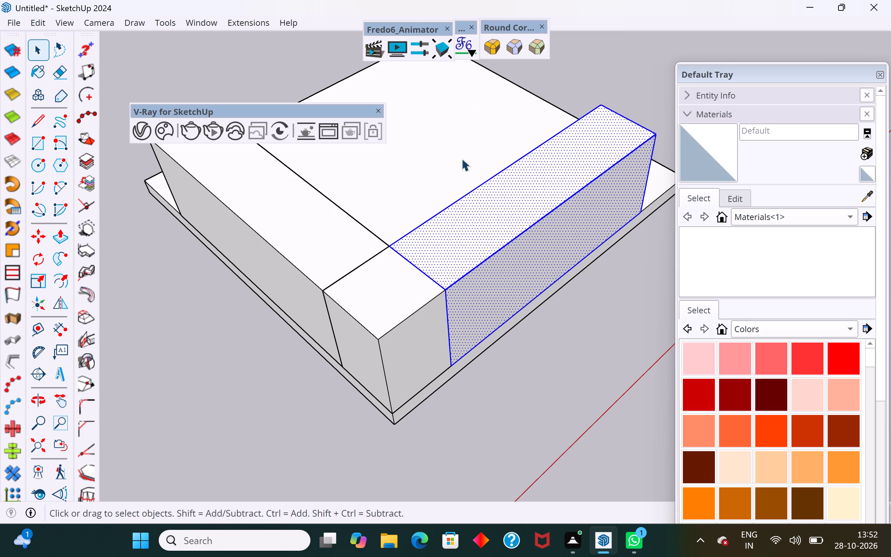
click(605, 80)
click(353, 256)
right_click(353, 256)
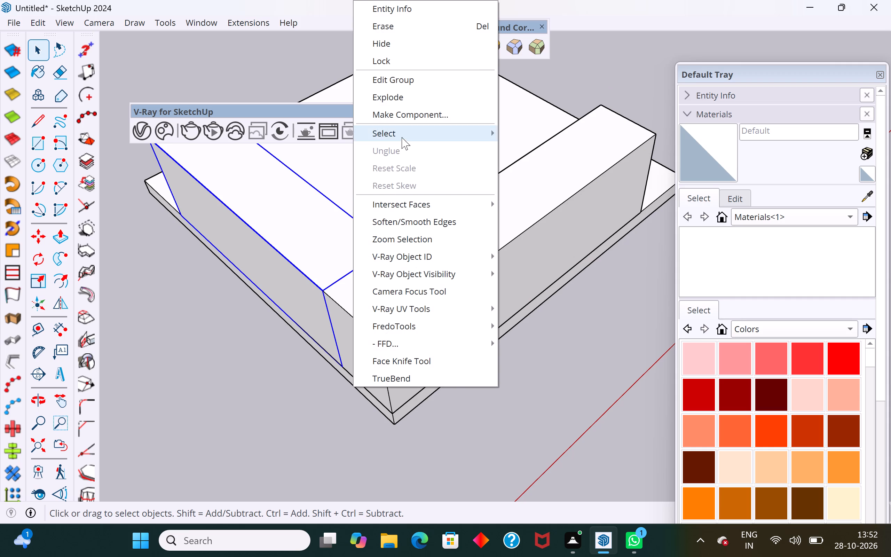
click(402, 90)
click(575, 385)
Delete the four seam edges between the corner block and the two boxes, on the top and outer side faces.
click(359, 264)
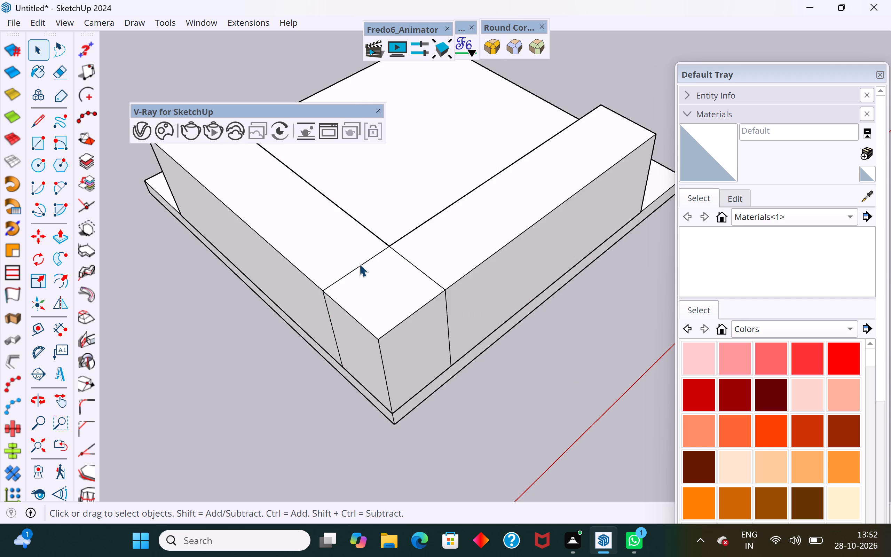
key(Delete)
click(417, 266)
key(Delete)
click(445, 309)
key(Delete)
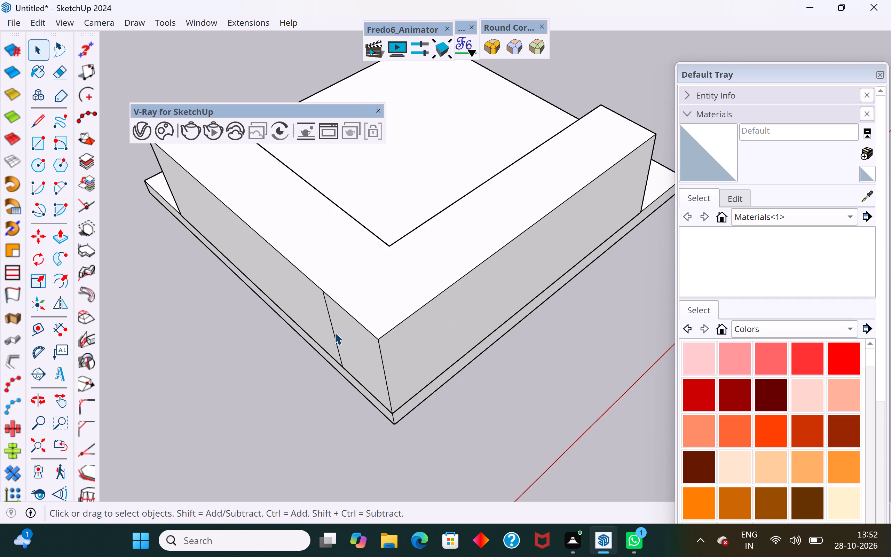
click(334, 331)
key(Delete)
Hide the floor slab group beneath the L-shaped unit.
scroll(392, 382, down, 4)
middle_drag(425, 392, 157, 349)
middle_drag(373, 330, 402, 217)
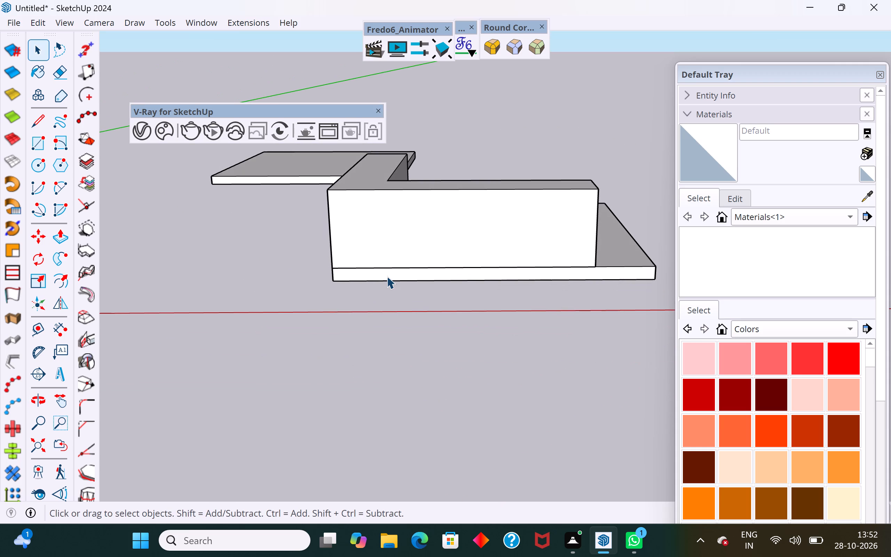
click(386, 278)
right_click(386, 278)
click(437, 47)
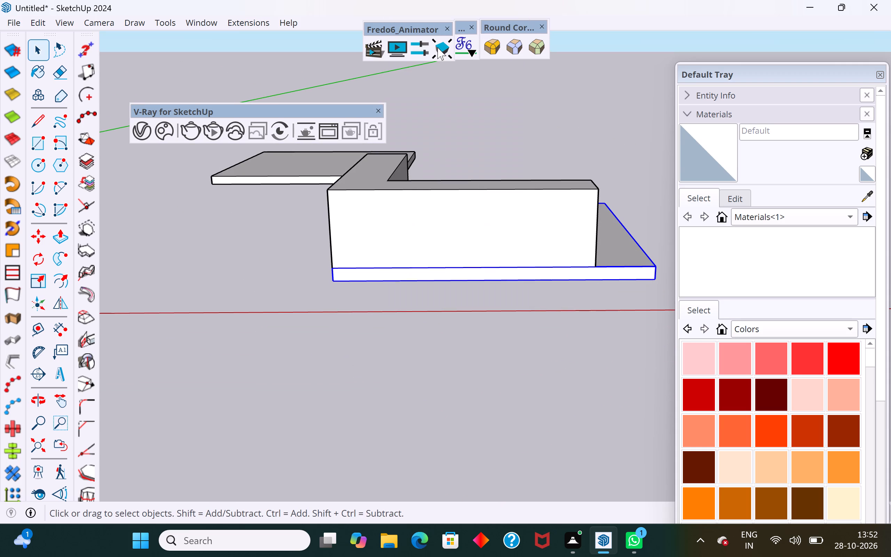
Draw a rectangle across the open underside of the corner block to close the unit's bottom.
middle_drag(386, 356, 505, 114)
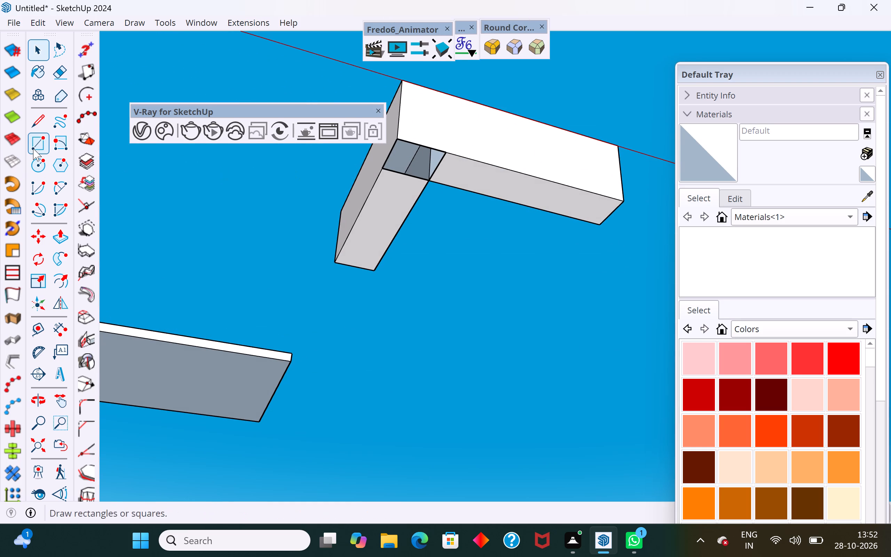
click(33, 148)
click(427, 182)
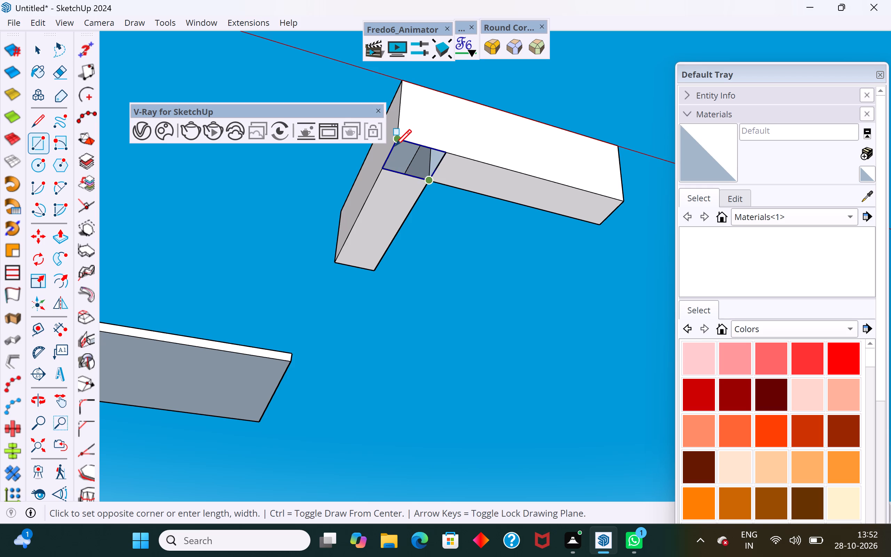
click(396, 146)
Erase the two seam edges around the corner square on the L-shaped unit's underside.
click(51, 47)
click(45, 48)
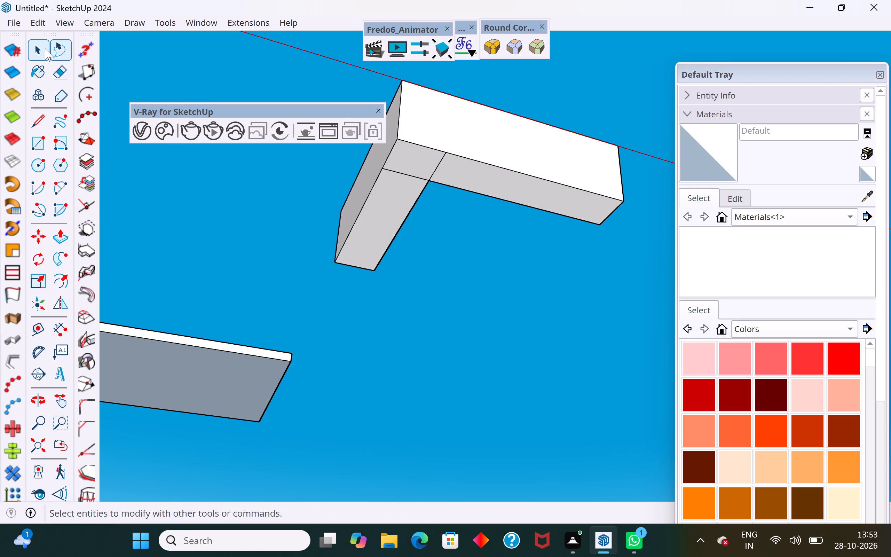
click(408, 174)
right_click(408, 174)
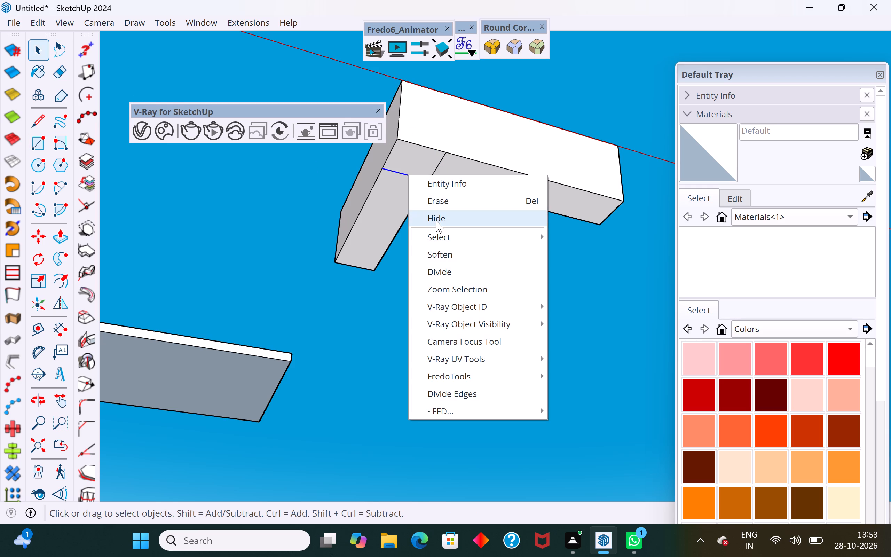
click(434, 203)
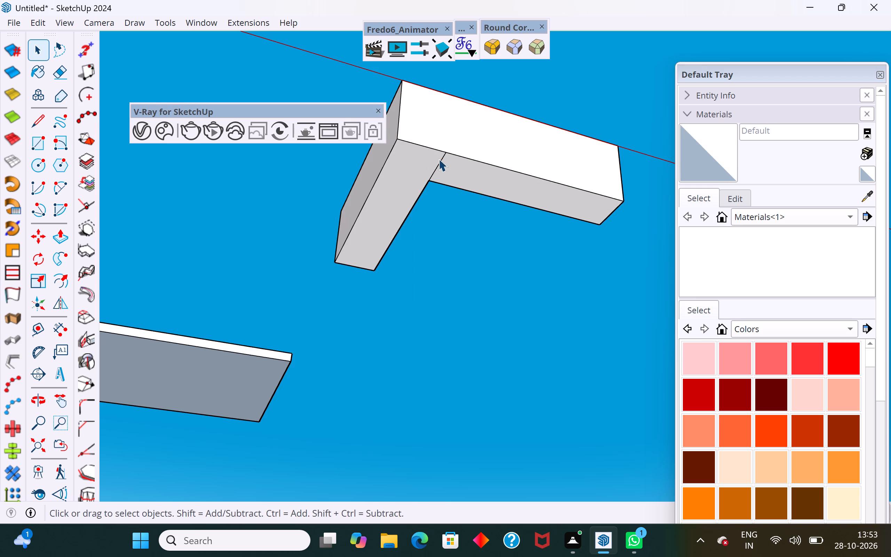
click(439, 159)
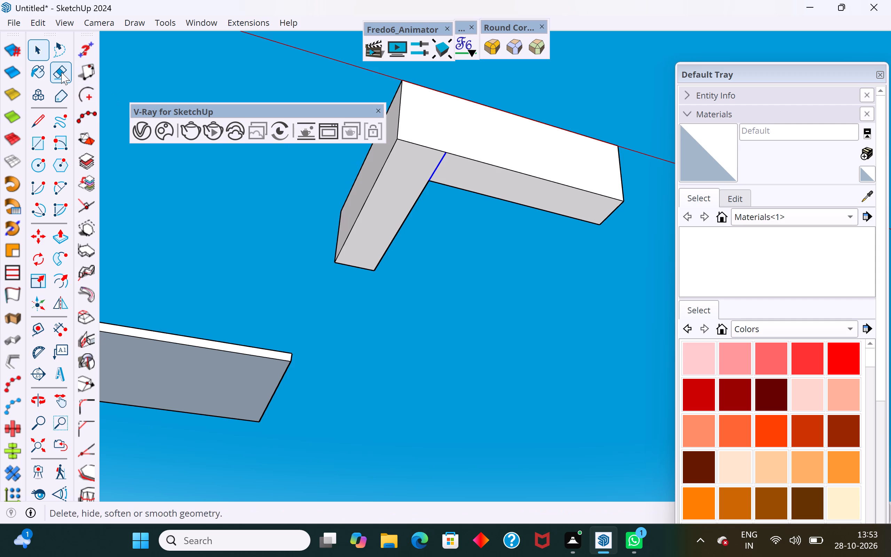
click(61, 72)
drag(459, 171, 434, 166)
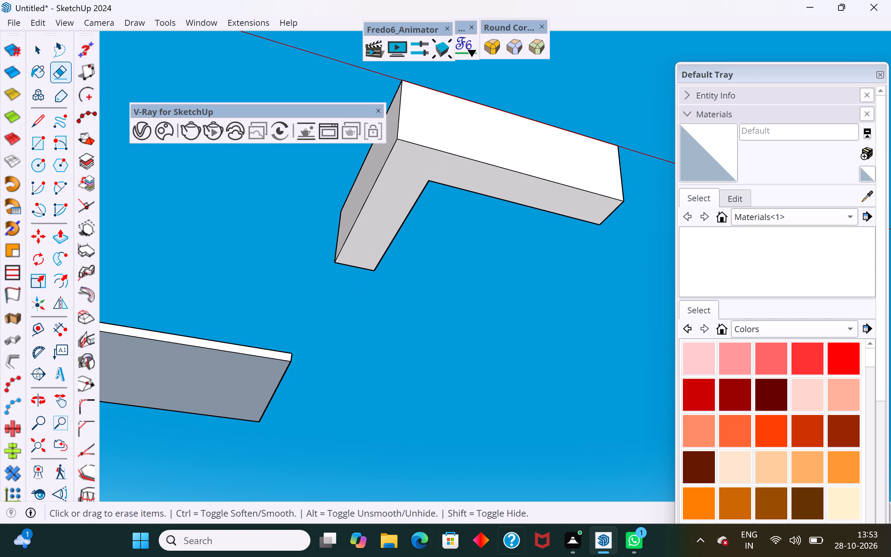
click(31, 48)
click(246, 259)
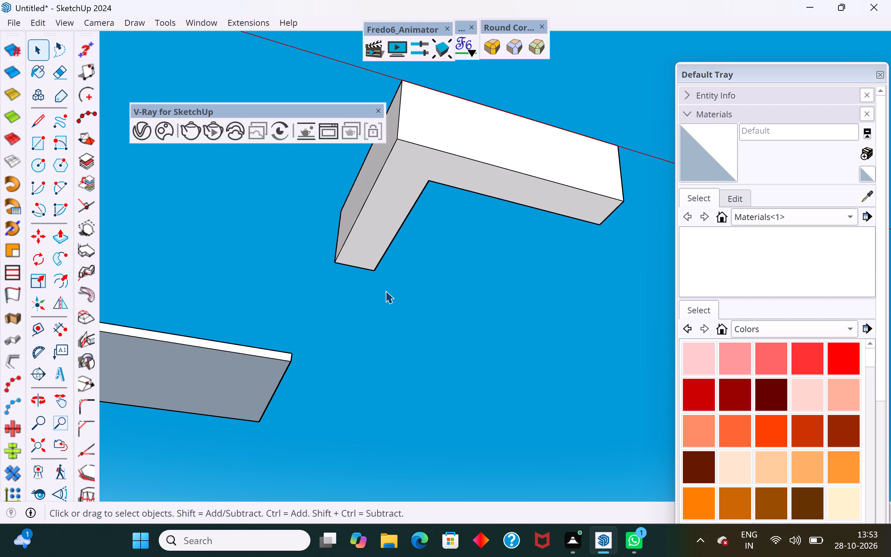
Examine the joined L-shaped unit from the inner side, its ends and above.
scroll(383, 291, down, 13)
middle_drag(493, 252, 93, 522)
middle_drag(437, 272, 72, 310)
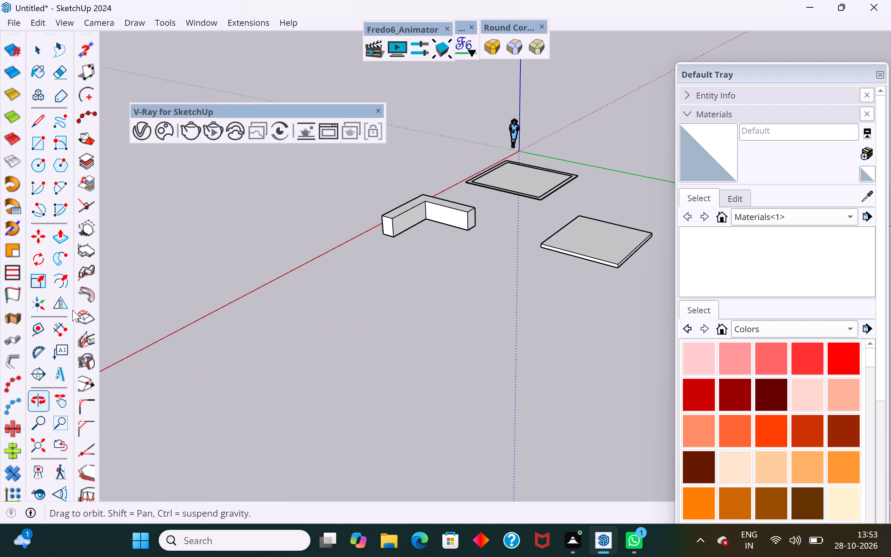
scroll(448, 209, down, 6)
middle_drag(448, 230, 428, 100)
scroll(433, 179, up, 13)
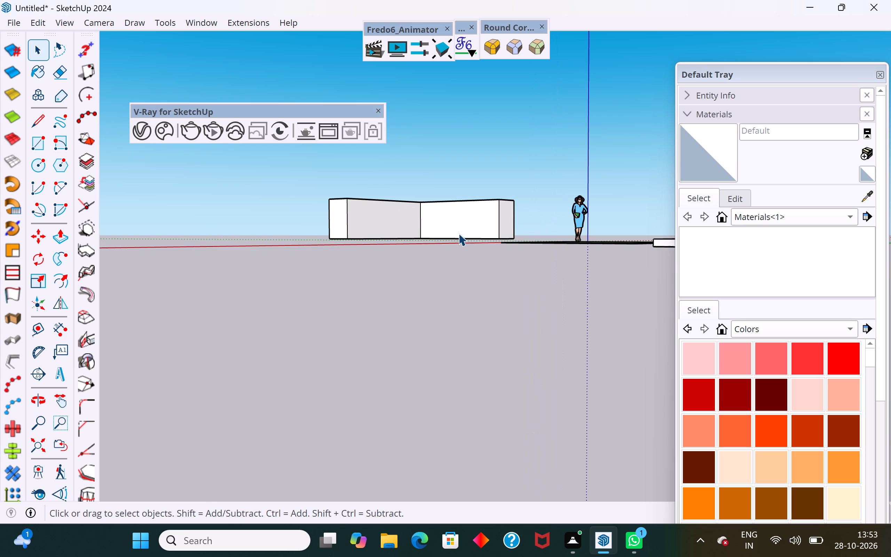
middle_drag(458, 233, 484, 303)
scroll(483, 298, up, 3)
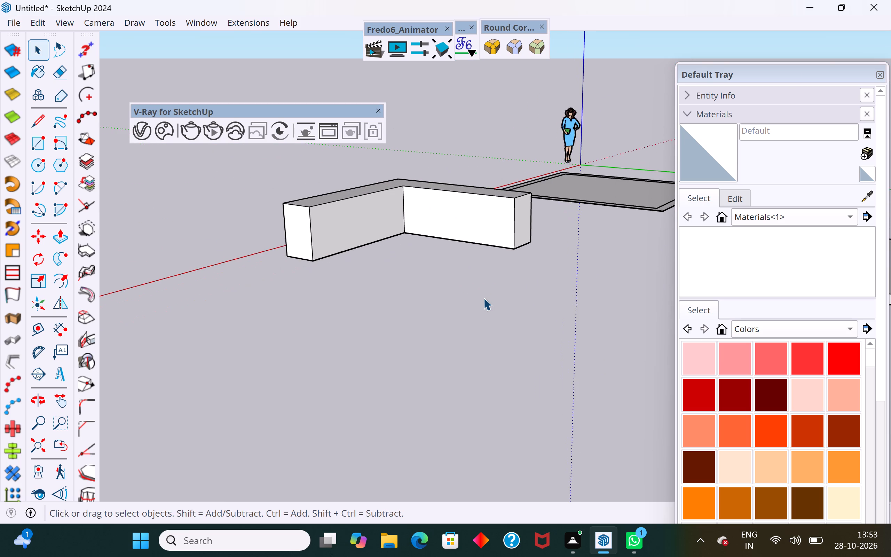
scroll(467, 233, up, 3)
middle_drag(477, 216, 437, 333)
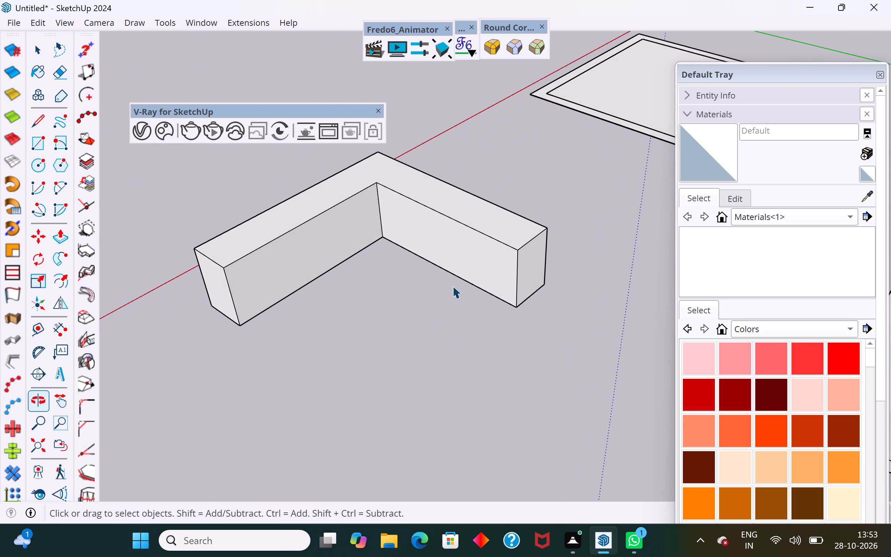
scroll(463, 244, up, 3)
scroll(426, 246, down, 4)
middle_drag(444, 250, 498, 235)
scroll(498, 235, down, 1)
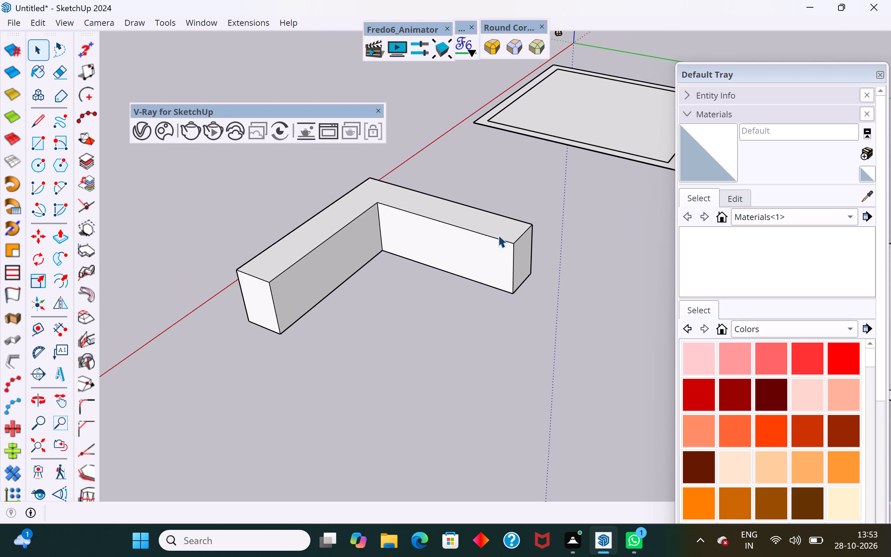
Unhide all hidden geometry, including the room's walls and floor slab.
click(37, 19)
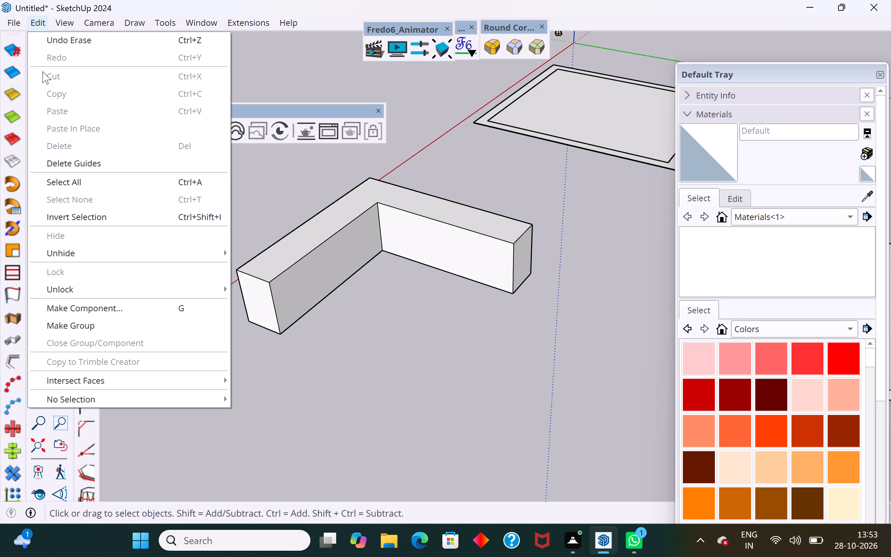
click(282, 284)
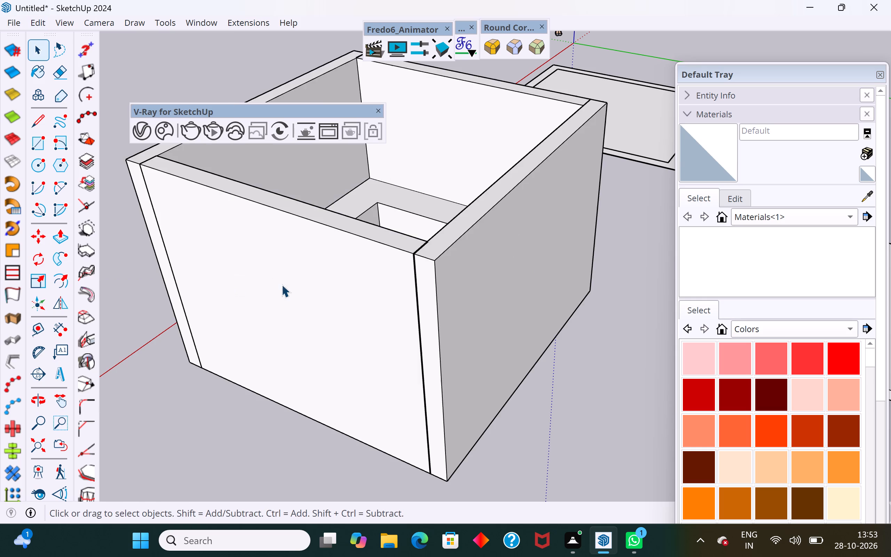
Examine how the L-shaped unit sits inside the walled room, especially the gap at its short end.
scroll(372, 423, down, 6)
middle_drag(422, 279, 585, 382)
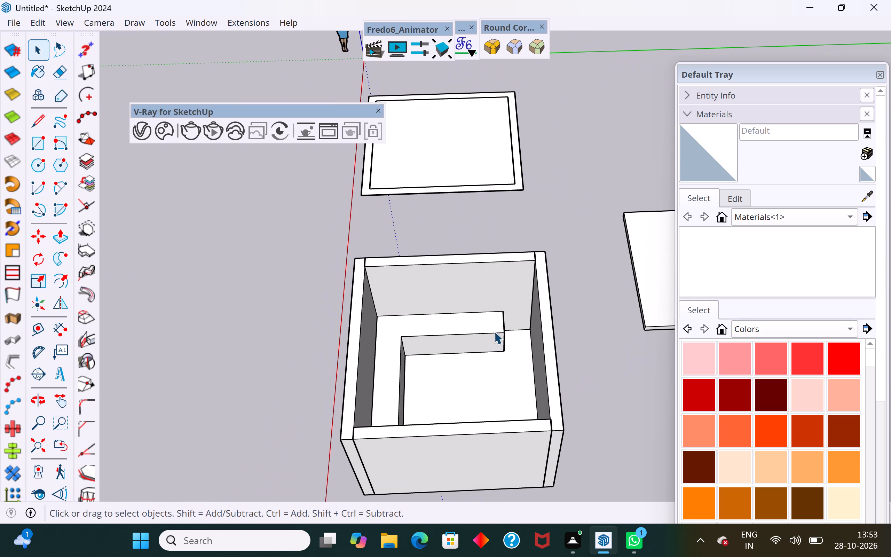
scroll(494, 331, up, 5)
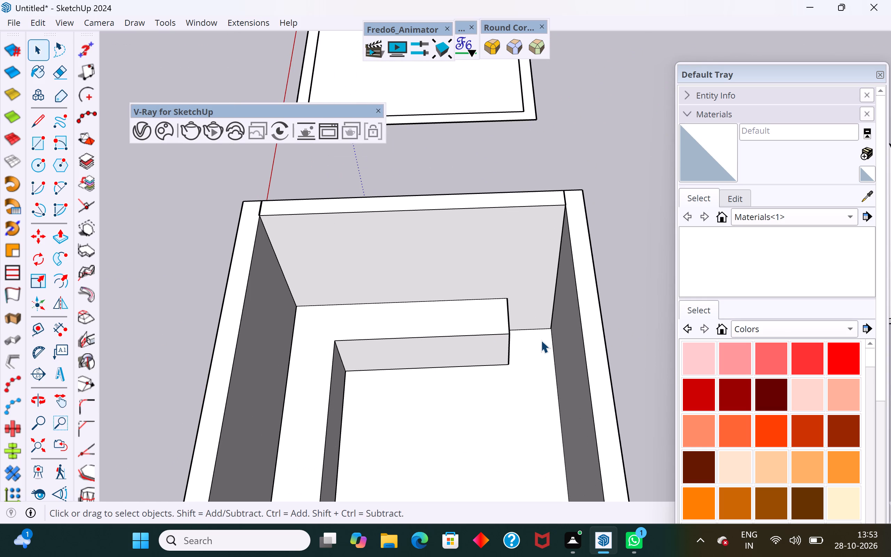
middle_drag(541, 340, 502, 321)
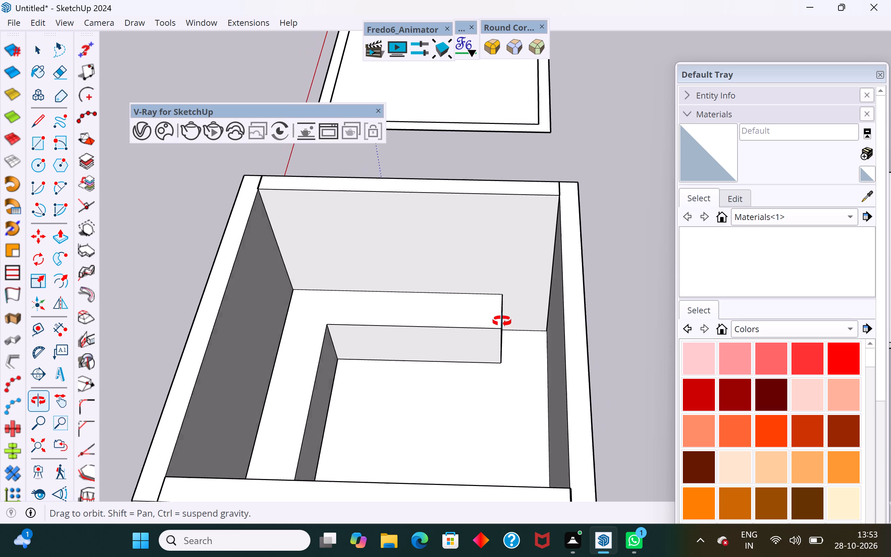
middle_drag(502, 321, 484, 321)
scroll(484, 321, up, 7)
scroll(494, 335, down, 11)
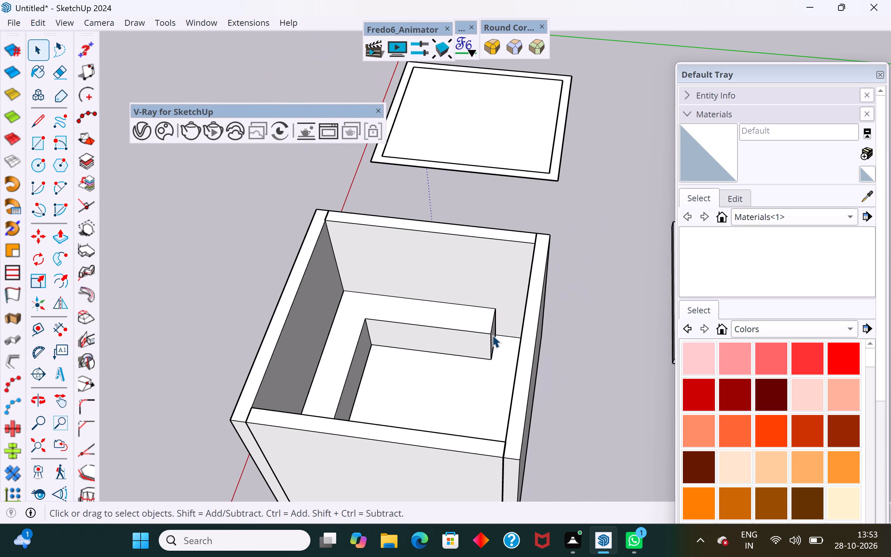
scroll(404, 305, down, 6)
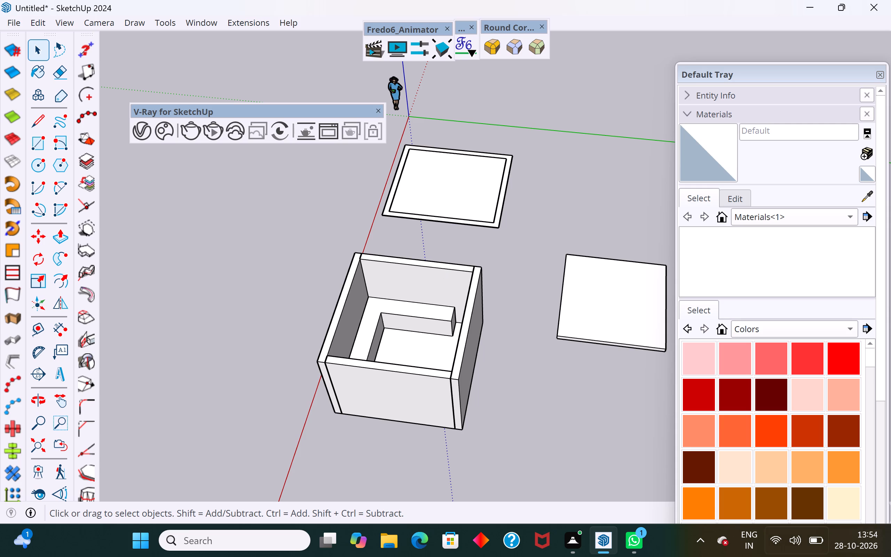
click(499, 371)
scroll(522, 327, down, 5)
middle_drag(483, 381, 507, 287)
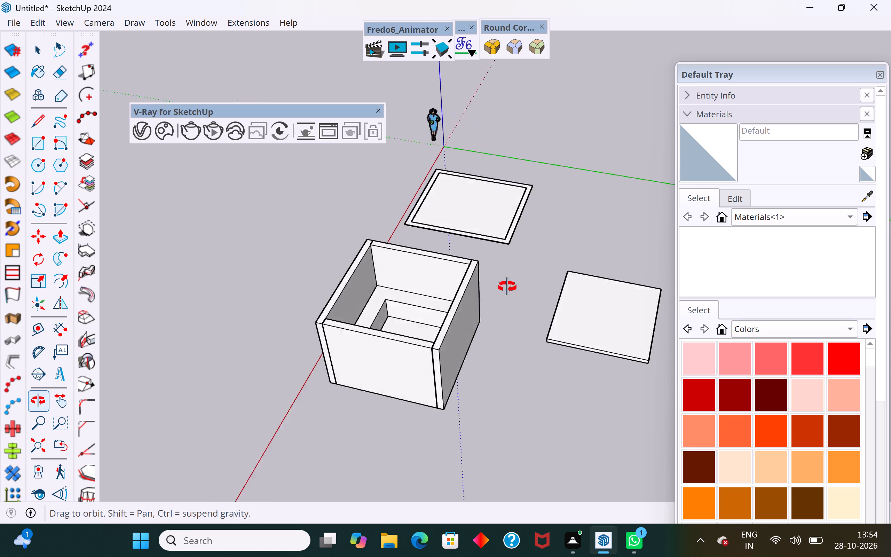
middle_drag(507, 287, 561, 368)
scroll(501, 349, up, 6)
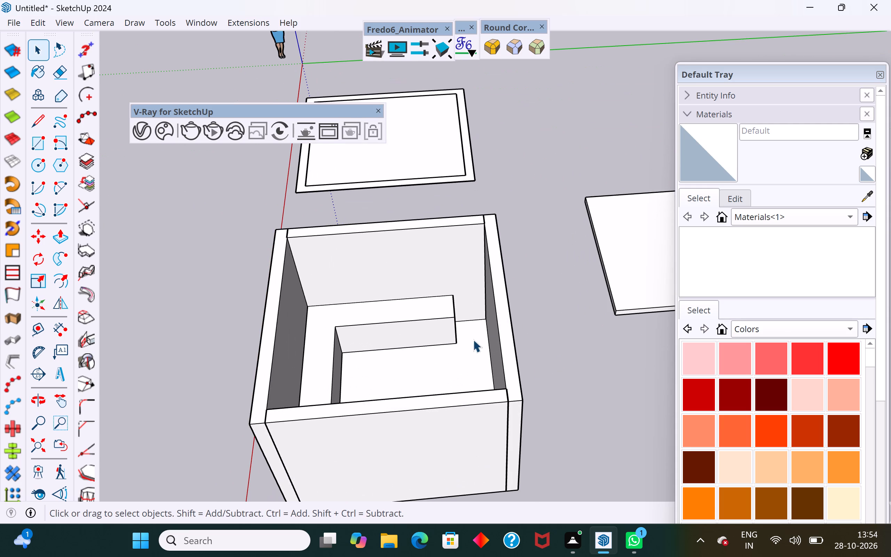
scroll(300, 325, down, 5)
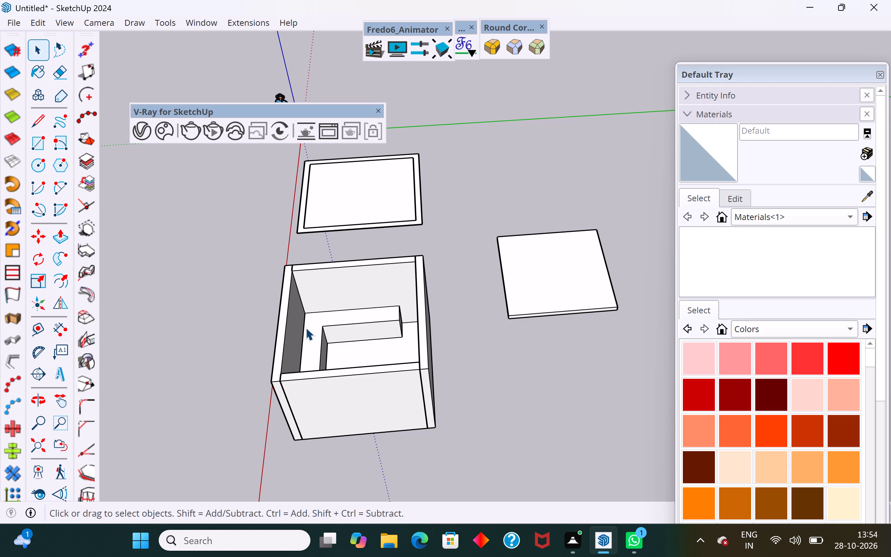
scroll(290, 393, down, 1)
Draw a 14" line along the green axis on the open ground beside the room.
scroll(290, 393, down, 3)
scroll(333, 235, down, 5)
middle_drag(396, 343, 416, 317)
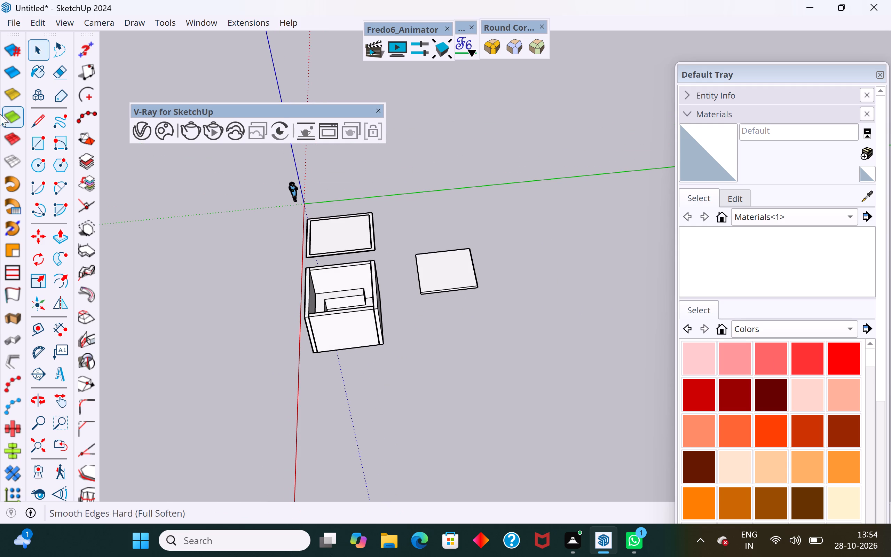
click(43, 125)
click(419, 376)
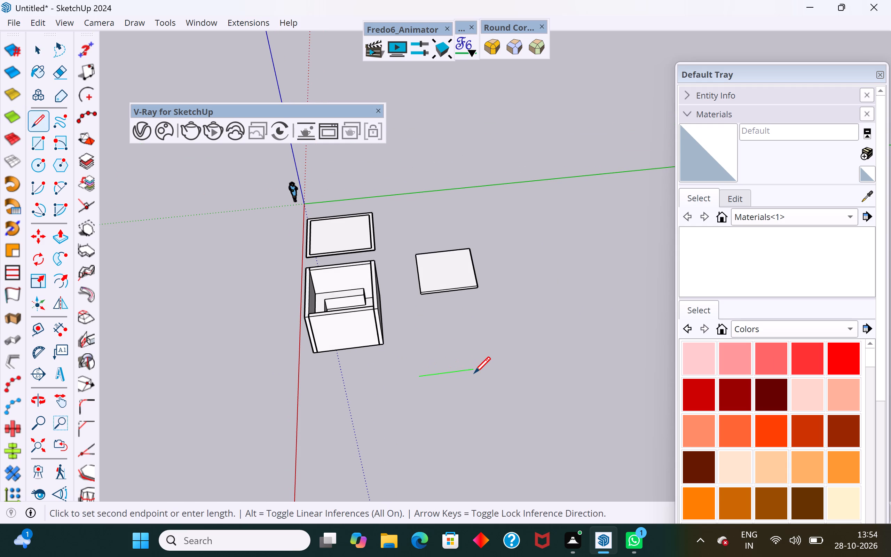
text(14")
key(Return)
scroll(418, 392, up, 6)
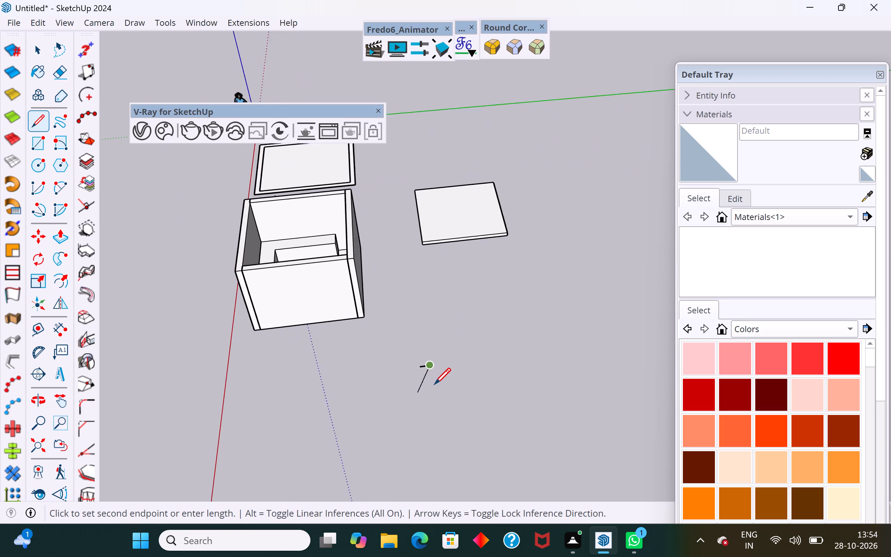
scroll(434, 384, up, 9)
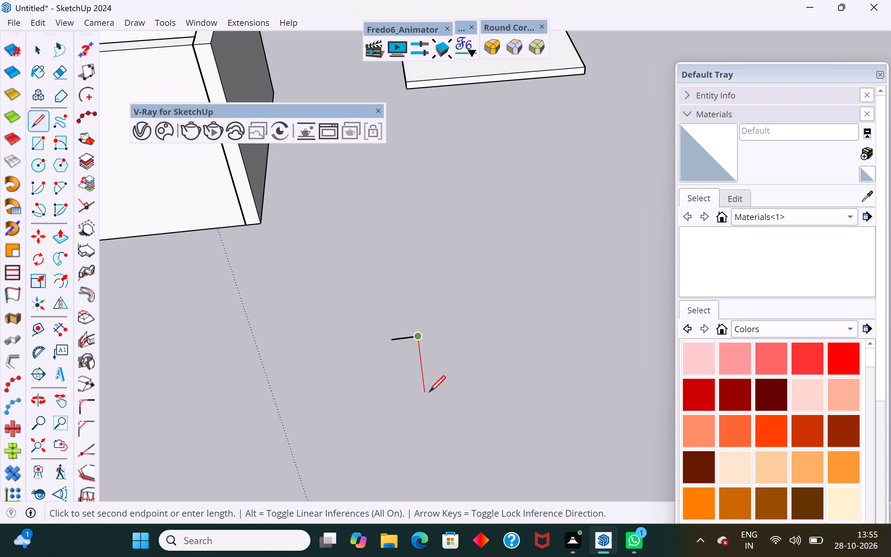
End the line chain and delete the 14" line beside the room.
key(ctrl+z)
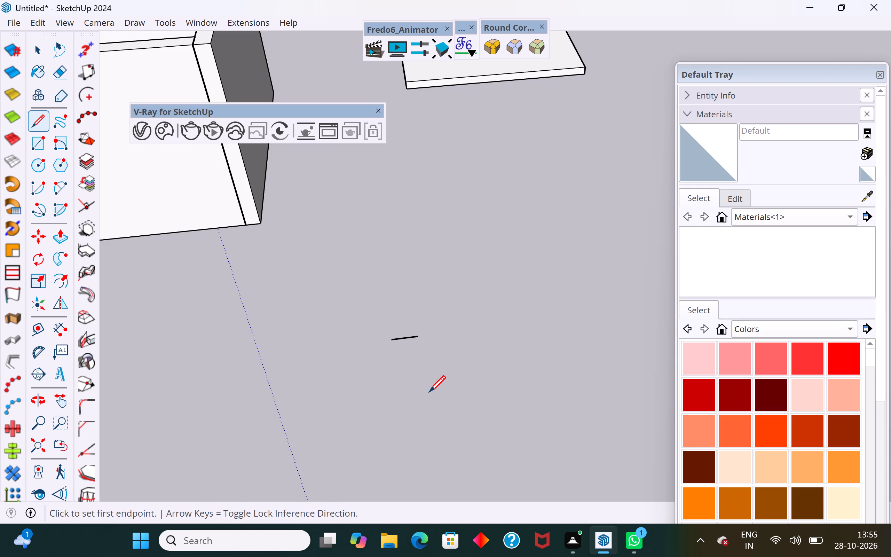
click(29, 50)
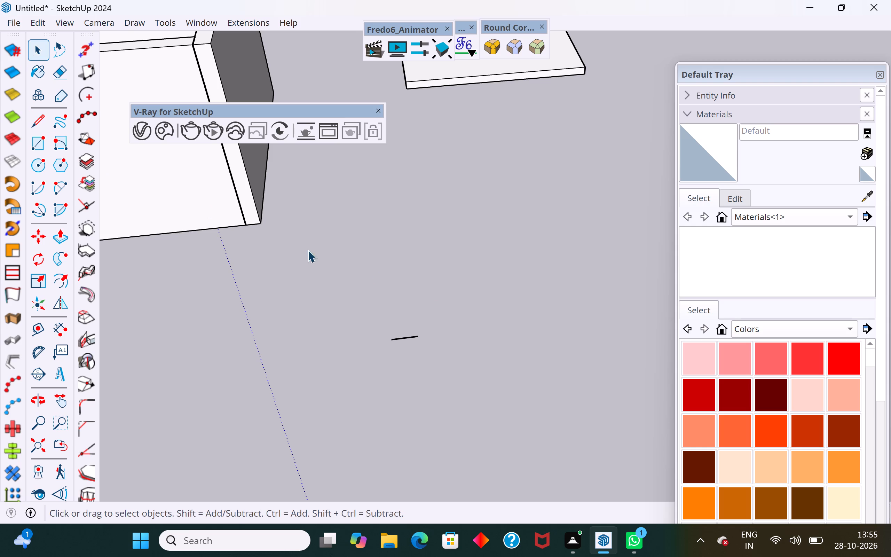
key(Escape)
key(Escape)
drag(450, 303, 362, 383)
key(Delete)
Draw a closed rectangle with the Line tool on the ground beside the room, 36" along the green axis by 48" along the red axis.
scroll(438, 323, down, 5)
middle_drag(597, 330, 505, 333)
scroll(612, 262, down, 6)
middle_drag(318, 353, 502, 325)
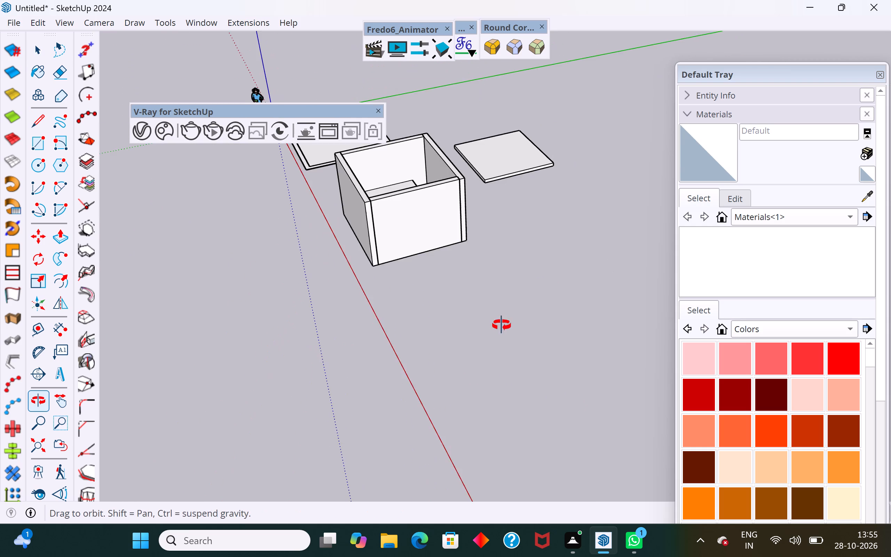
middle_drag(502, 325, 412, 212)
scroll(340, 317, down, 7)
middle_drag(581, 289, 518, 325)
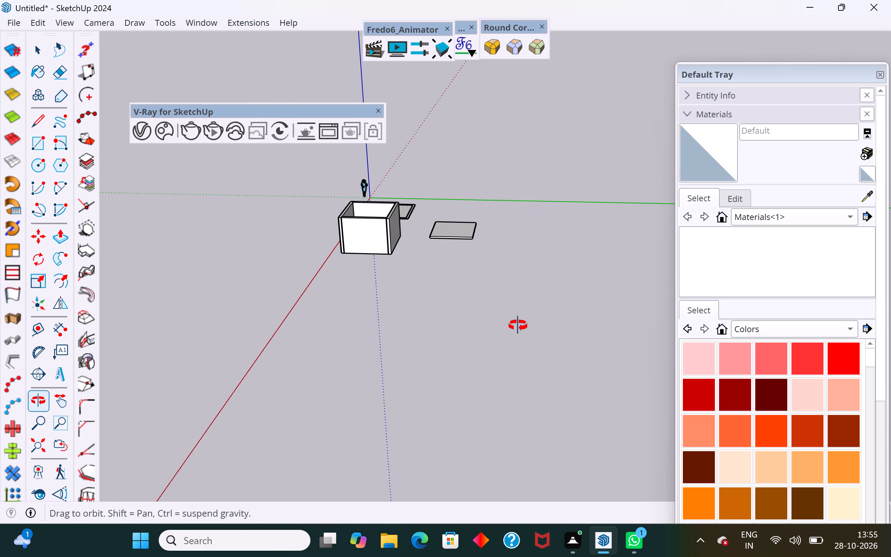
middle_drag(518, 325, 538, 319)
click(38, 123)
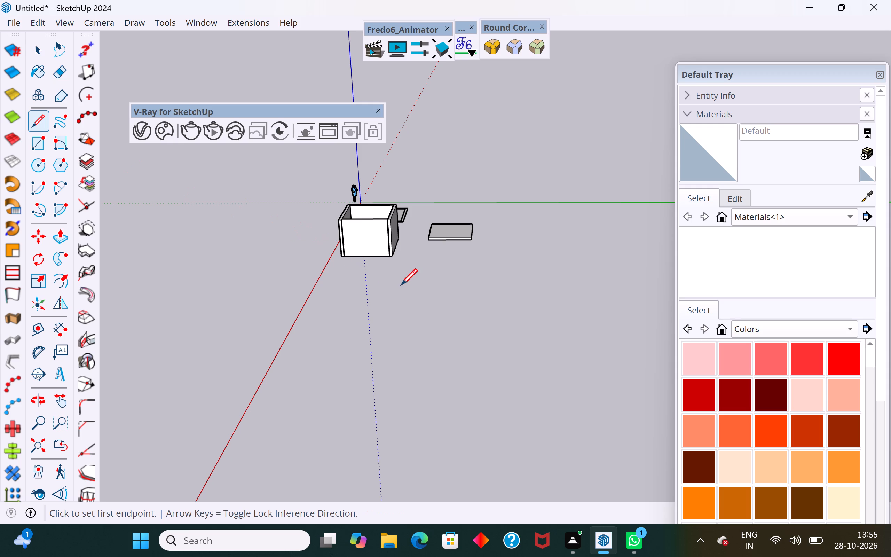
click(403, 285)
text(36")
key(Return)
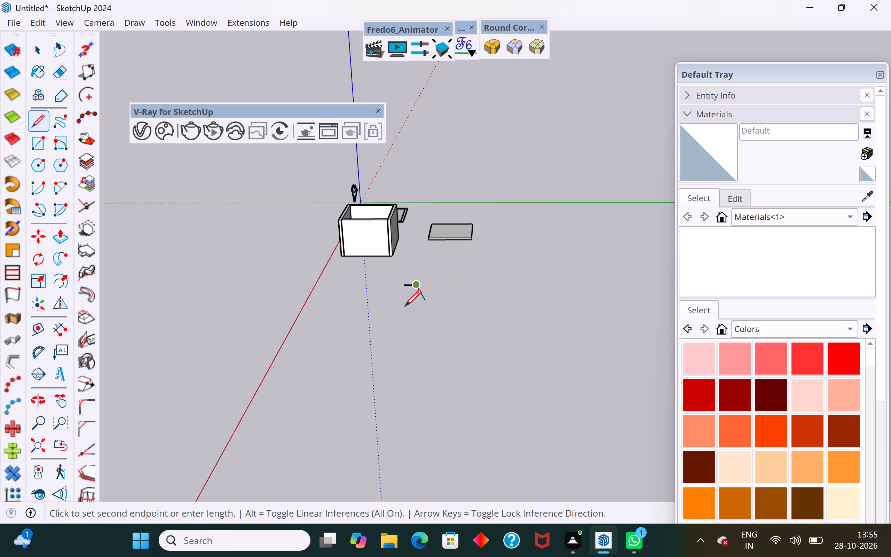
scroll(404, 306, up, 10)
middle_drag(409, 287, 417, 327)
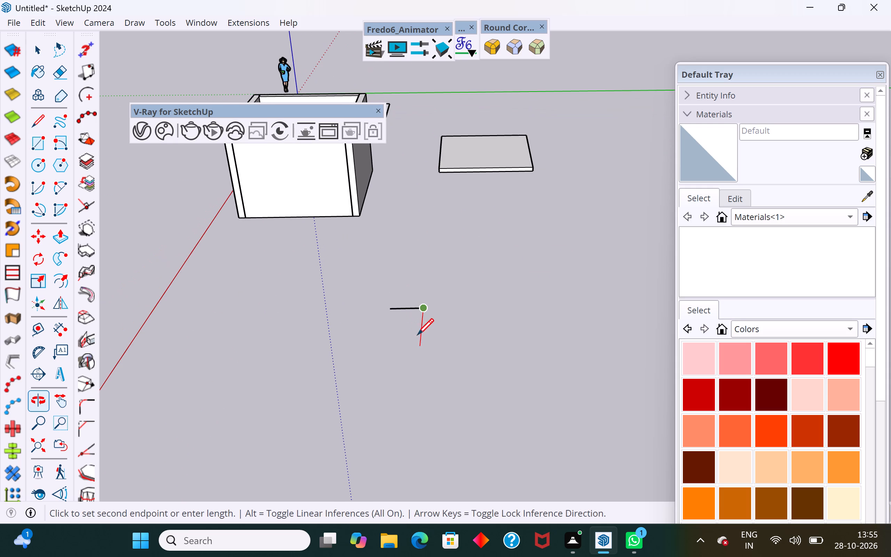
text(48")
key(Return)
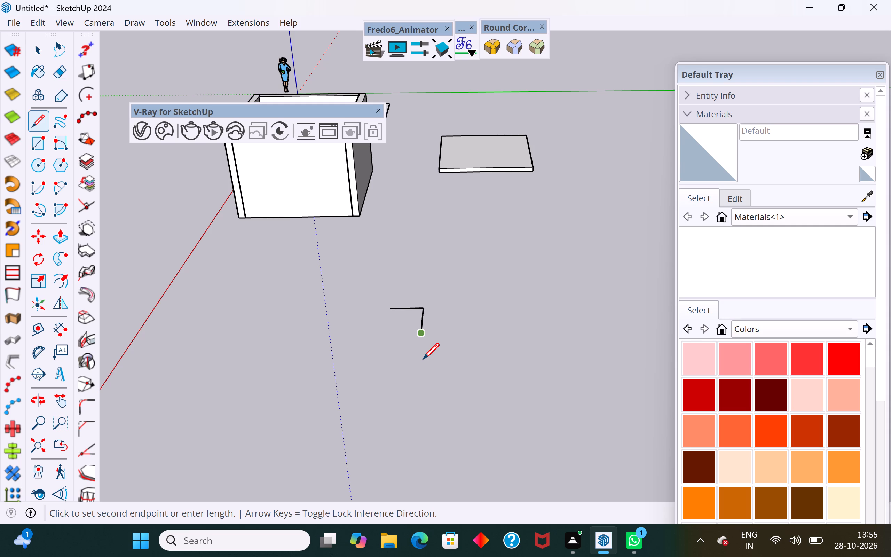
scroll(421, 354, up, 3)
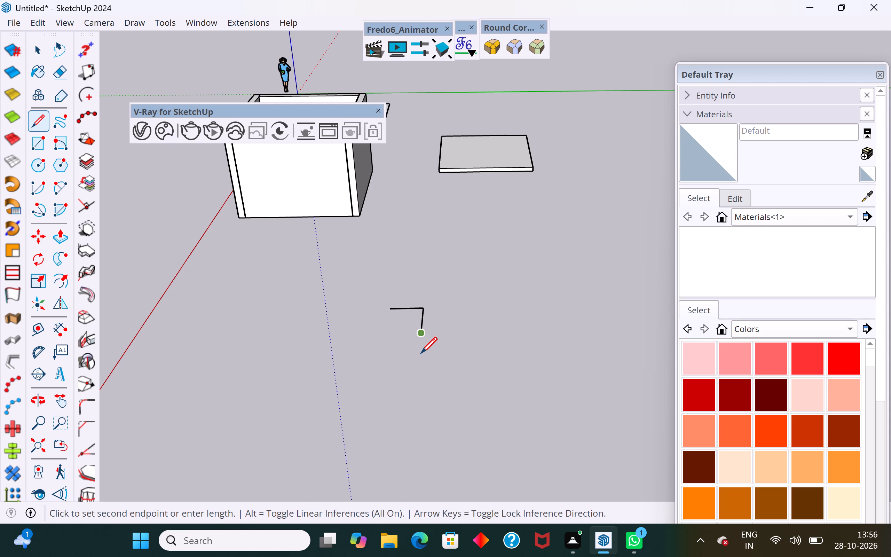
scroll(383, 330, up, 4)
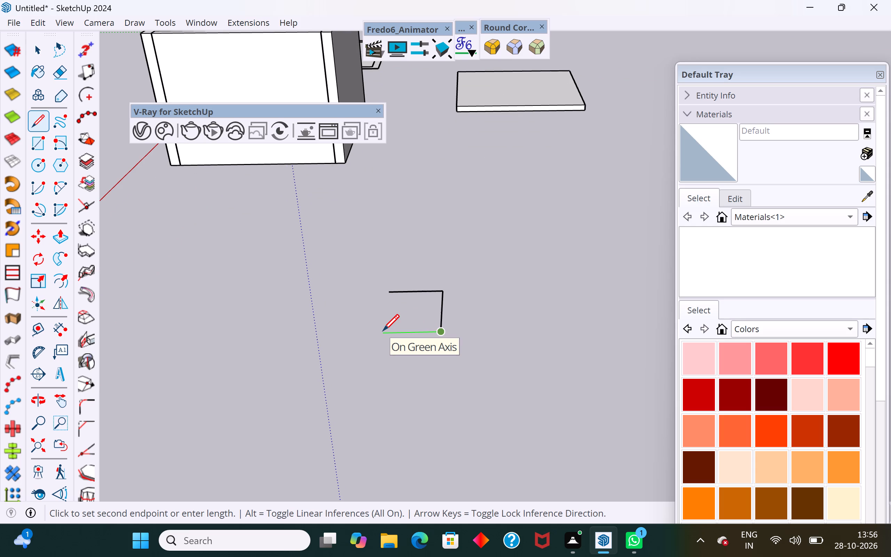
text(36")
key(Return)
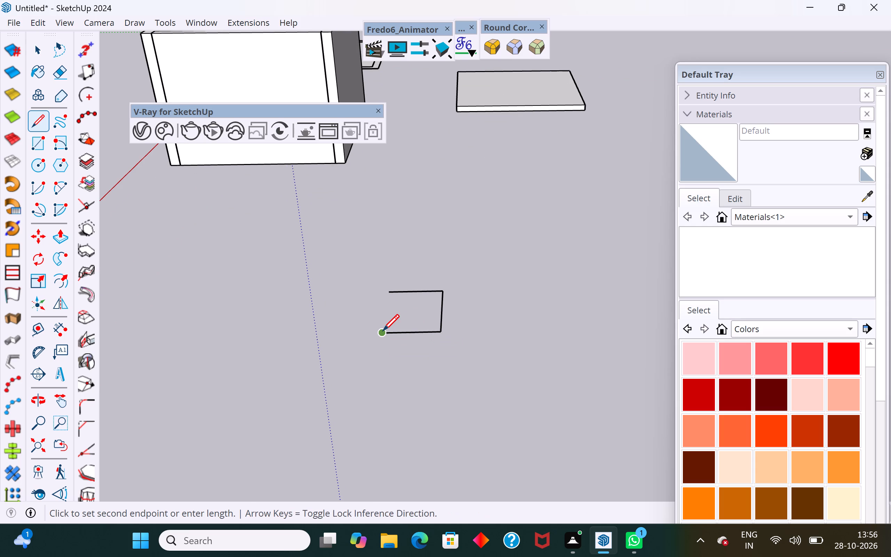
click(393, 290)
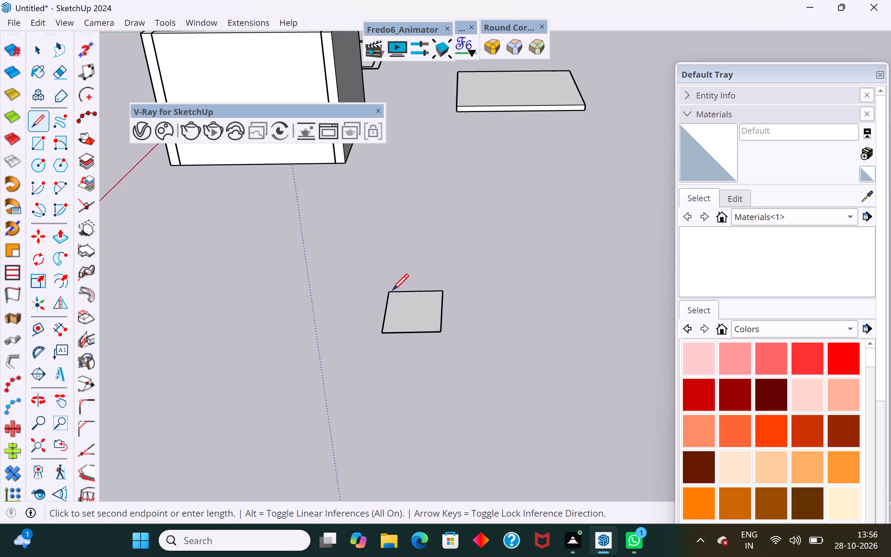
click(42, 50)
click(271, 277)
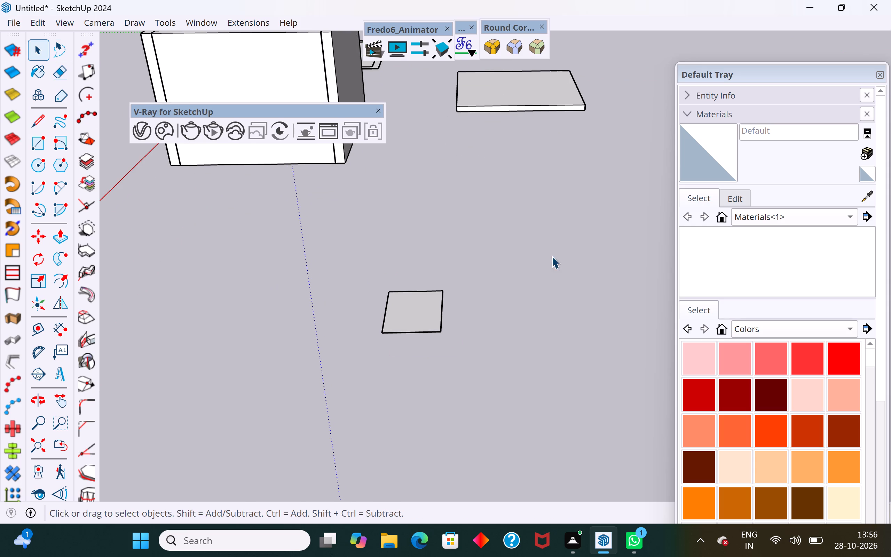
Push/Pull the 36" by 48" rectangle's face 78" downward from its underside to form a tall box.
scroll(581, 245, down, 6)
middle_drag(546, 303, 133, 333)
scroll(470, 167, down, 5)
middle_drag(378, 246, 295, 237)
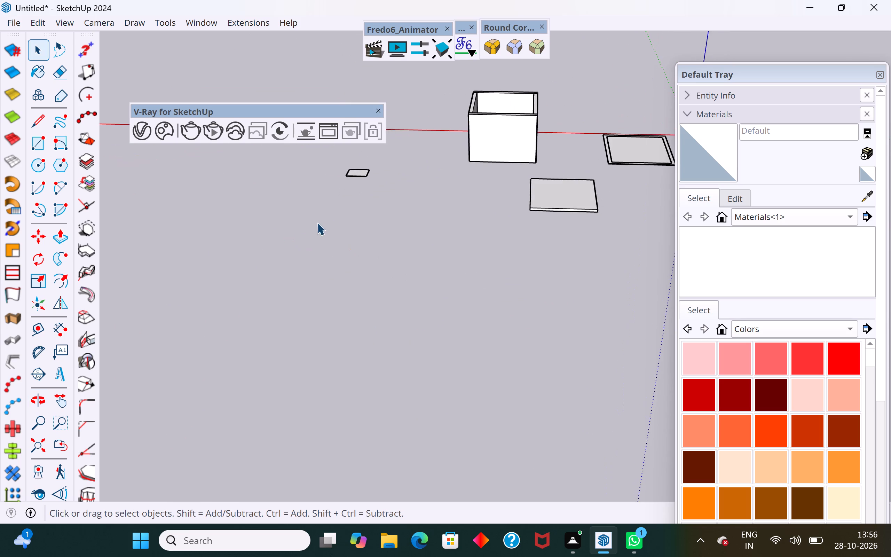
scroll(502, 307, down, 12)
middle_drag(436, 295, 441, 216)
scroll(464, 295, up, 7)
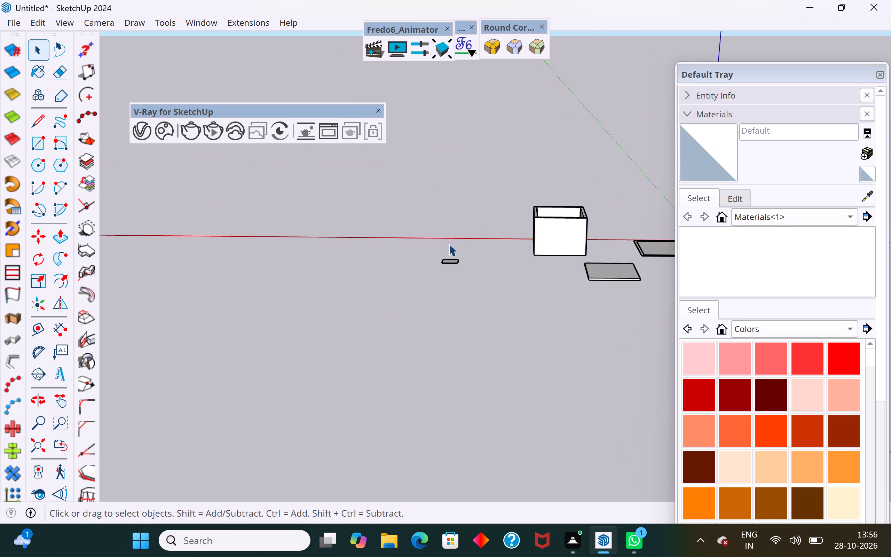
scroll(449, 244, up, 9)
scroll(494, 160, down, 4)
scroll(440, 280, up, 7)
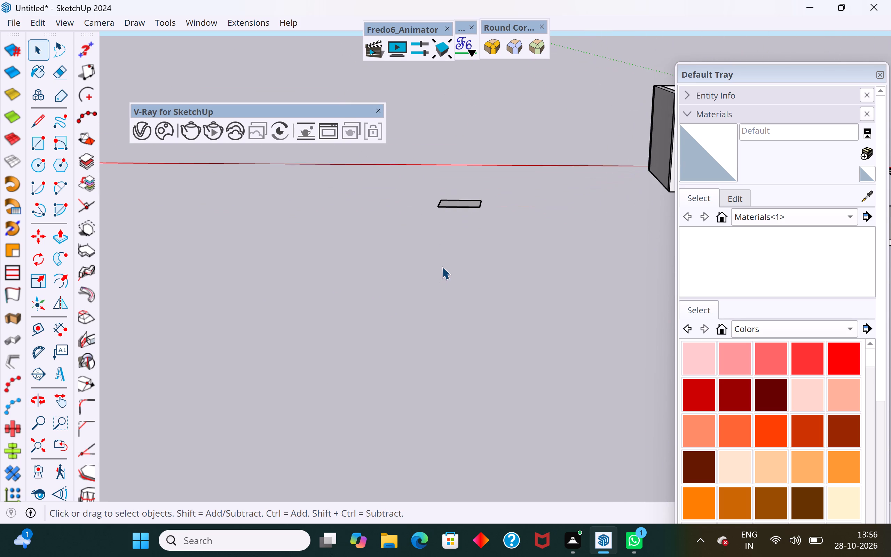
scroll(454, 250, up, 1)
middle_drag(454, 233, 476, 52)
scroll(480, 135, up, 7)
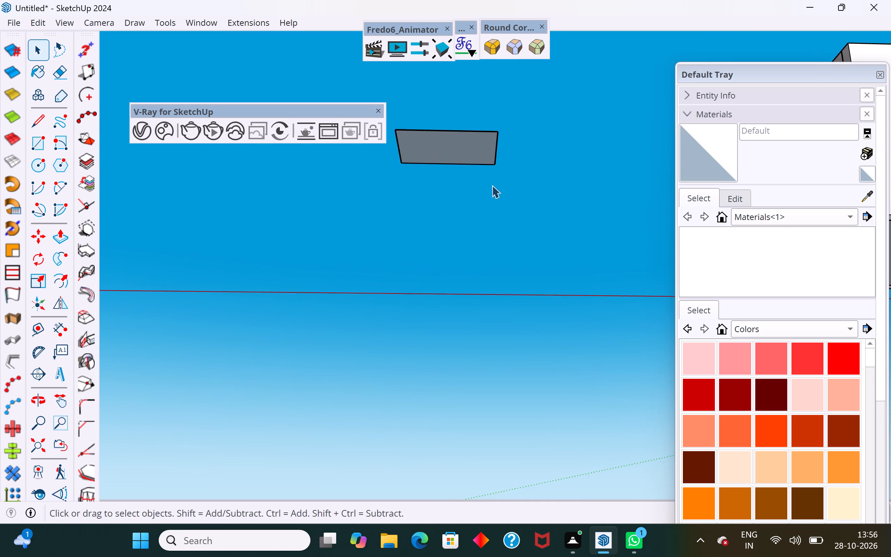
scroll(492, 185, up, 5)
middle_drag(496, 156, 511, 194)
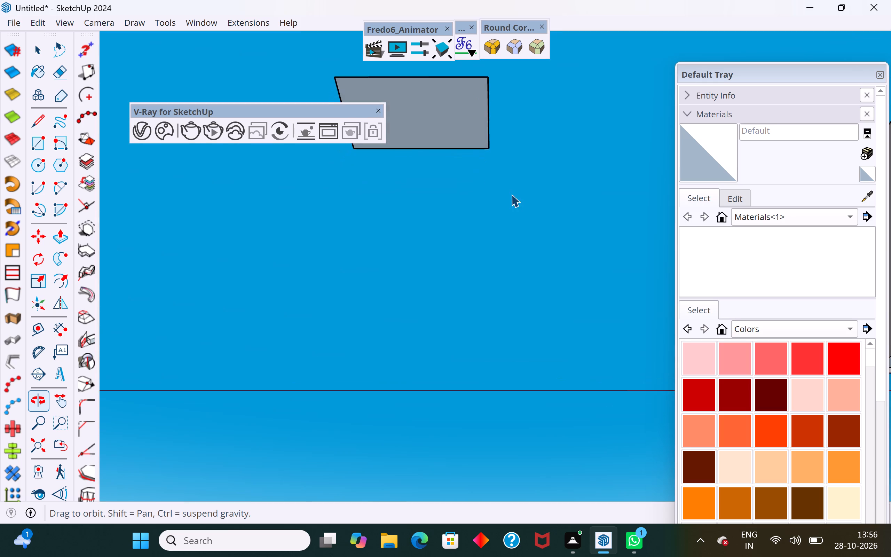
middle_drag(511, 194, 483, 96)
scroll(526, 323, down, 6)
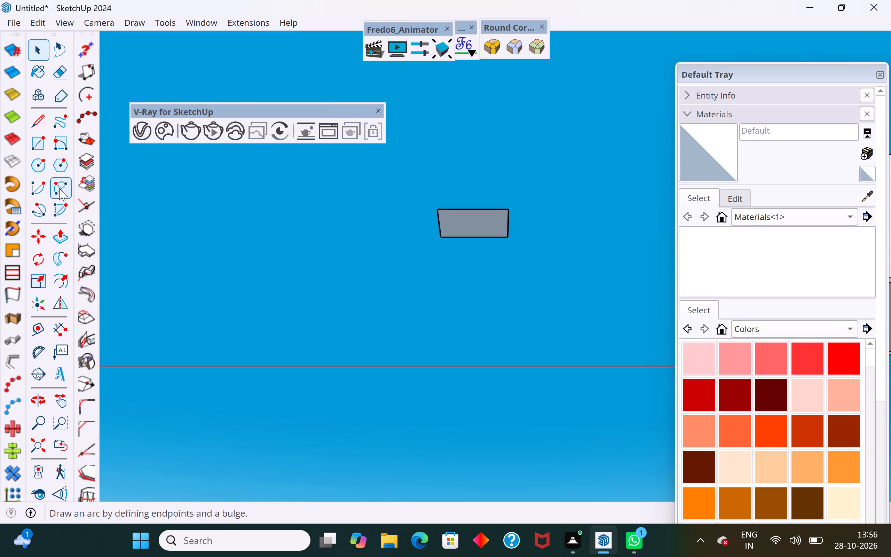
click(55, 236)
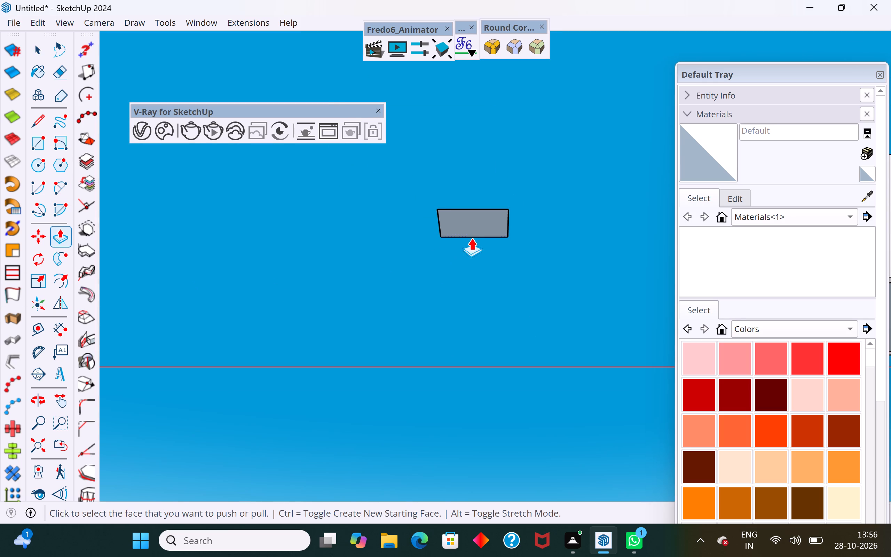
click(482, 226)
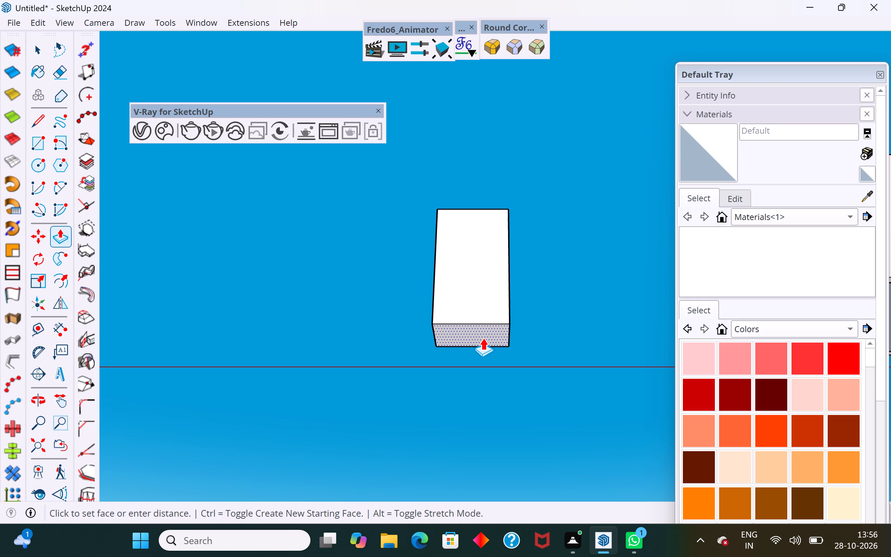
text(78)
key(shift+quotedbl)
key(Return)
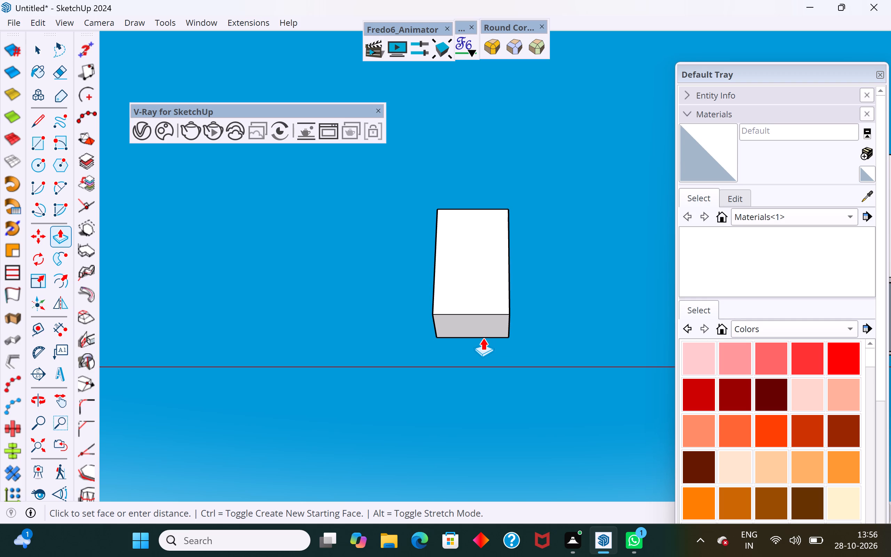
click(32, 43)
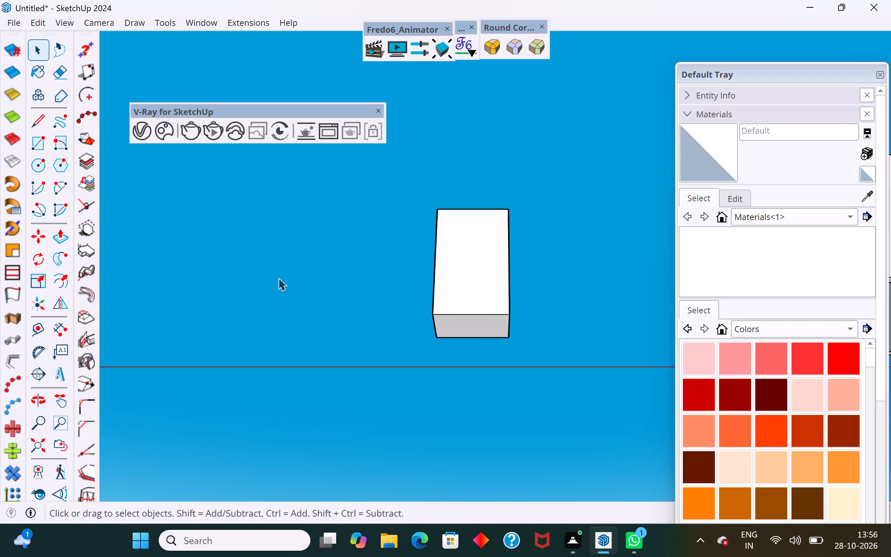
Dimension the tall box's height along a vertical edge of its 48" wide face, placing the dimension just outside the box.
scroll(285, 319, down, 4)
middle_drag(358, 274, 374, 488)
scroll(402, 254, down, 6)
middle_drag(442, 382, 444, 426)
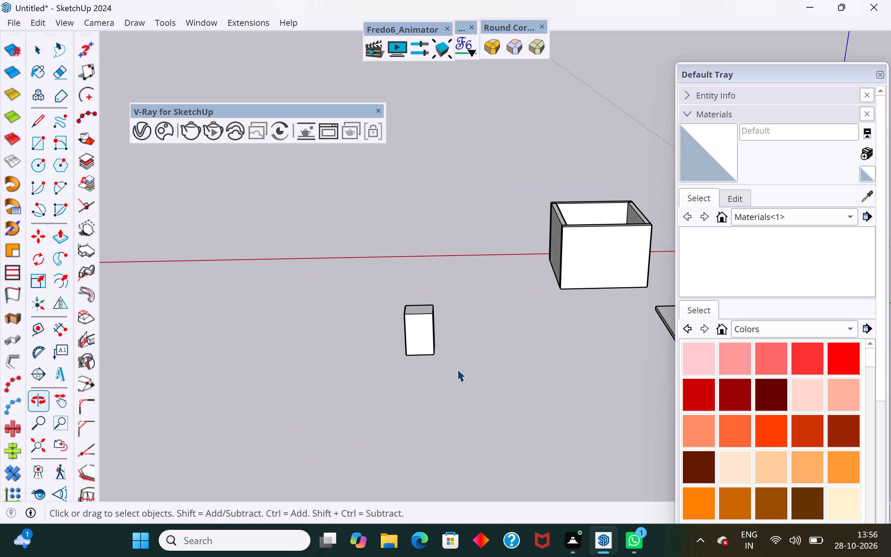
click(459, 359)
scroll(408, 328, up, 9)
middle_drag(425, 358, 596, 336)
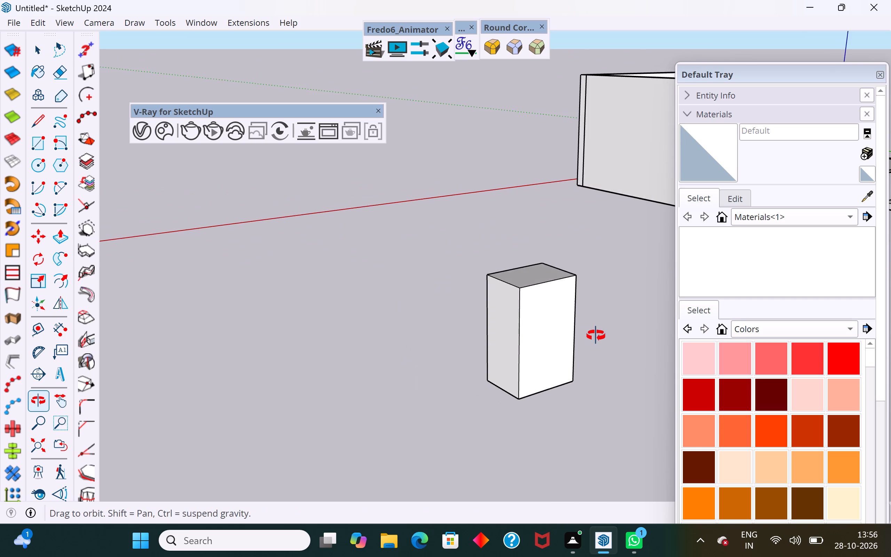
middle_drag(596, 336, 503, 313)
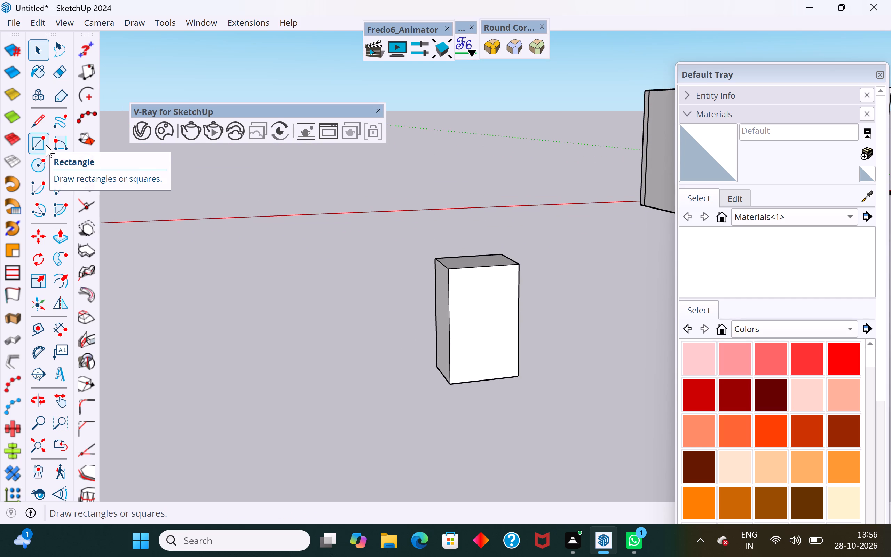
click(65, 325)
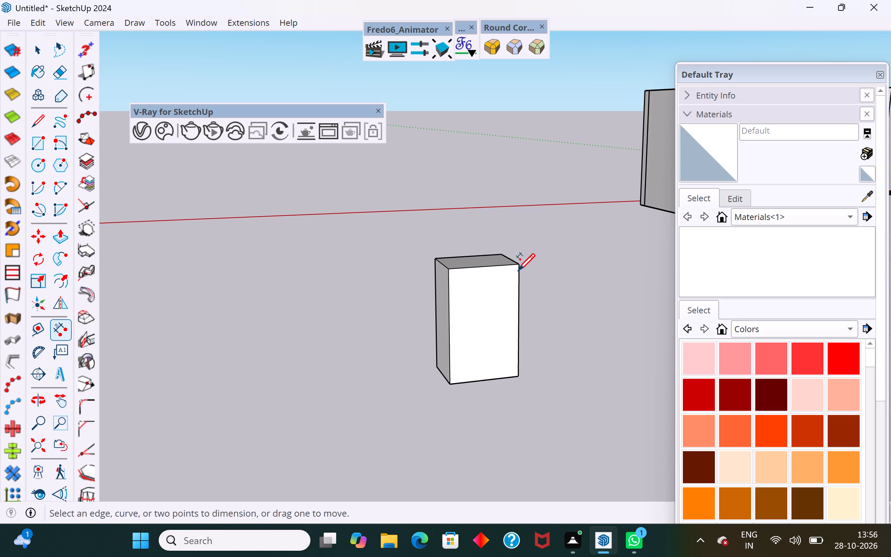
click(519, 266)
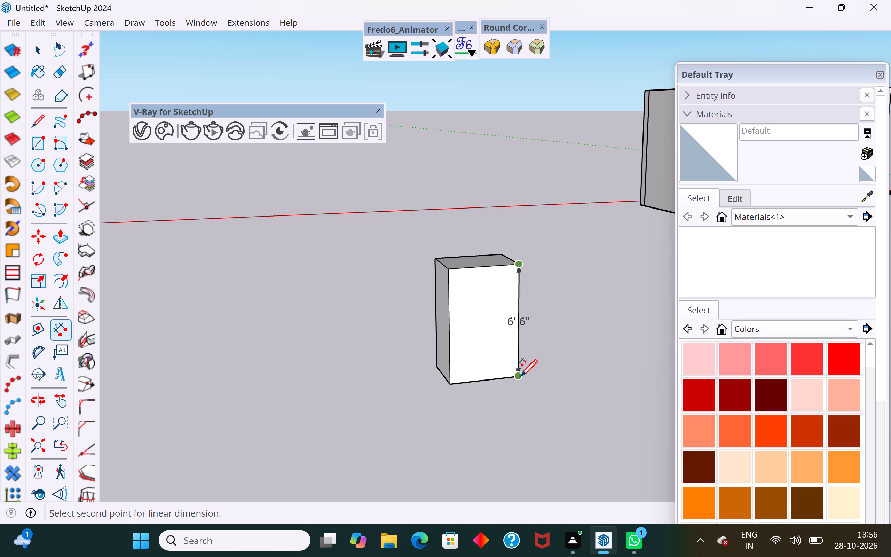
click(520, 375)
scroll(550, 374, up, 2)
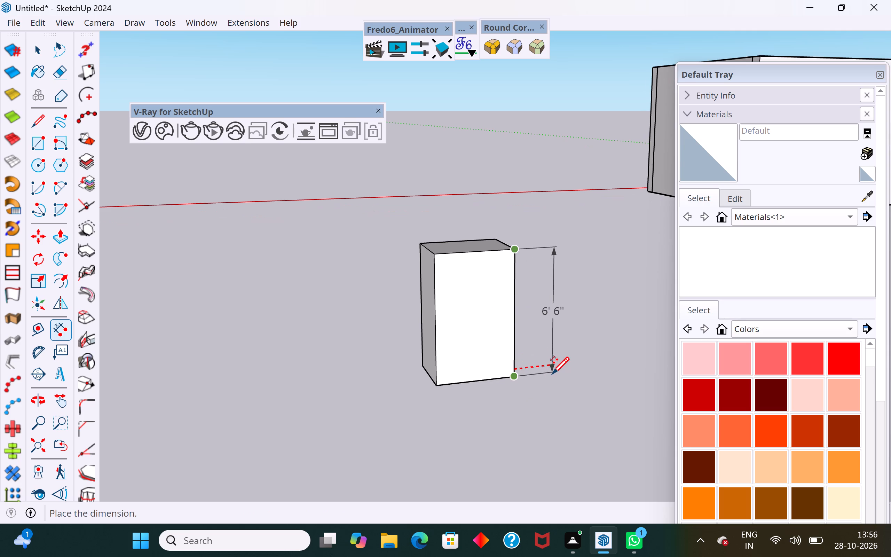
click(552, 373)
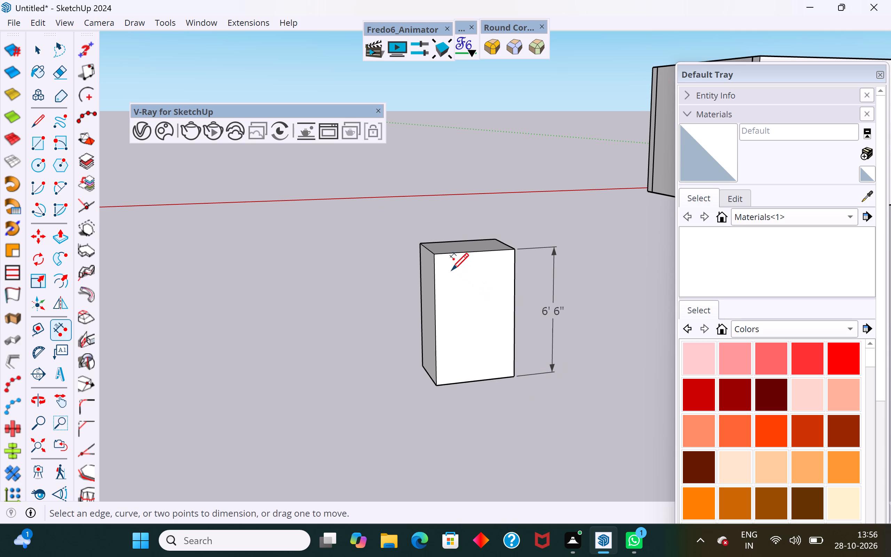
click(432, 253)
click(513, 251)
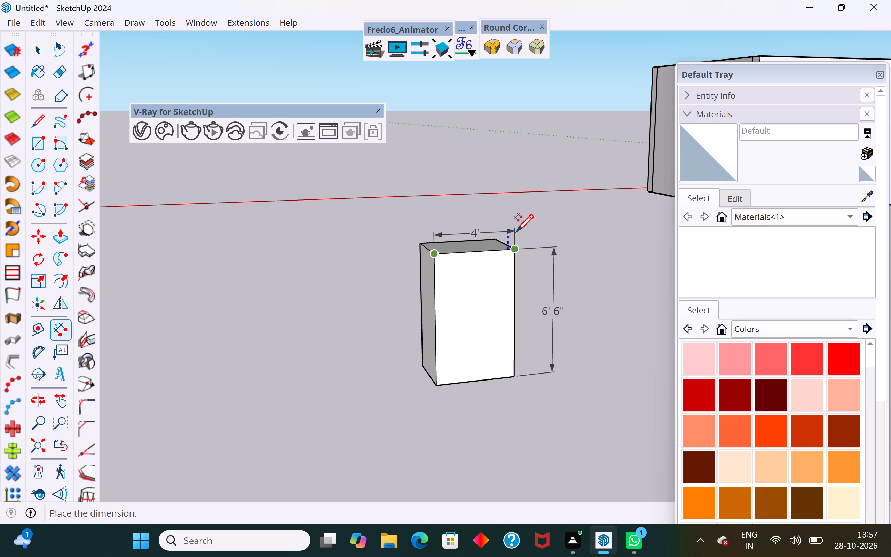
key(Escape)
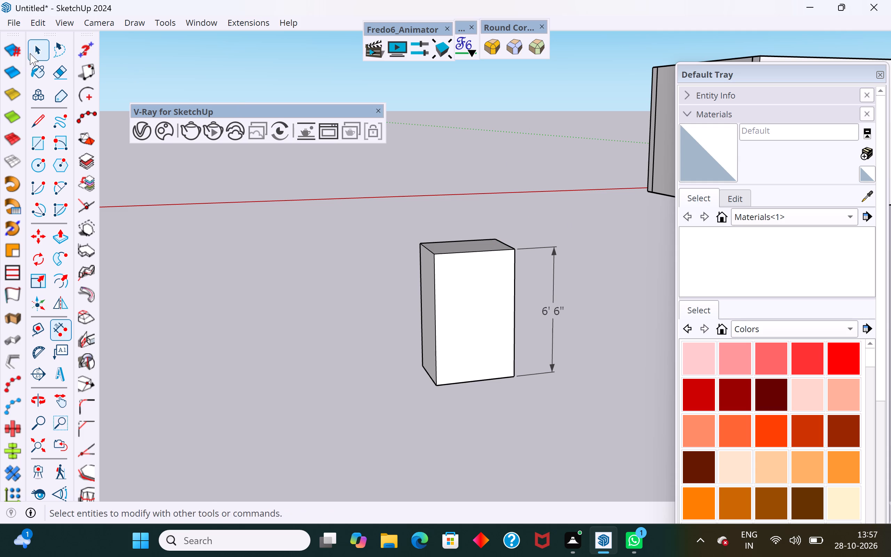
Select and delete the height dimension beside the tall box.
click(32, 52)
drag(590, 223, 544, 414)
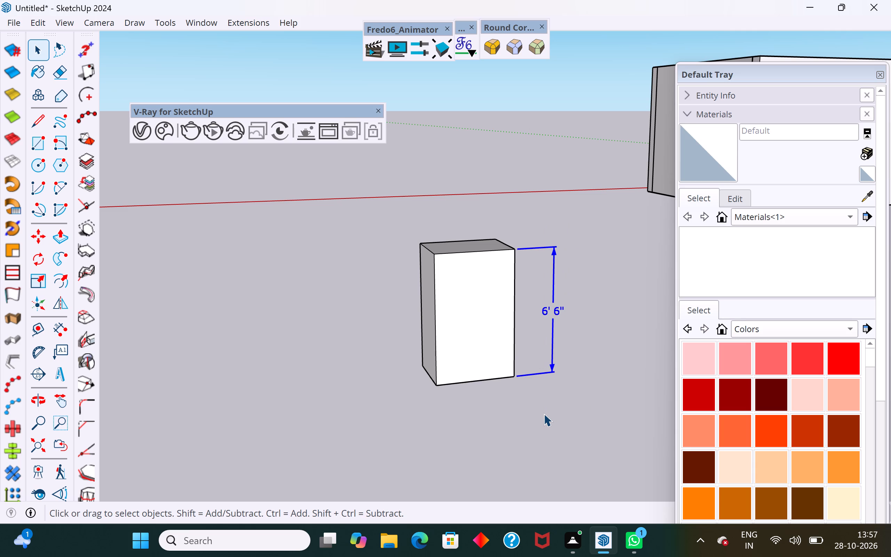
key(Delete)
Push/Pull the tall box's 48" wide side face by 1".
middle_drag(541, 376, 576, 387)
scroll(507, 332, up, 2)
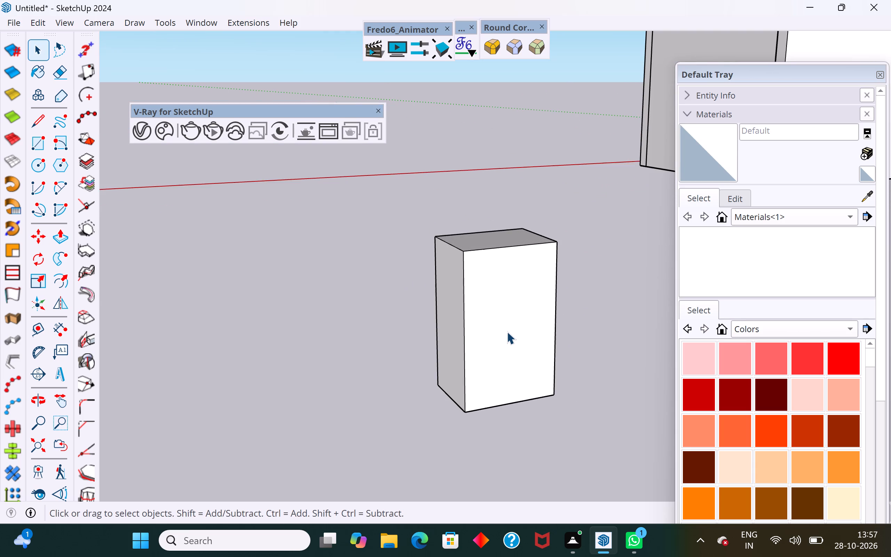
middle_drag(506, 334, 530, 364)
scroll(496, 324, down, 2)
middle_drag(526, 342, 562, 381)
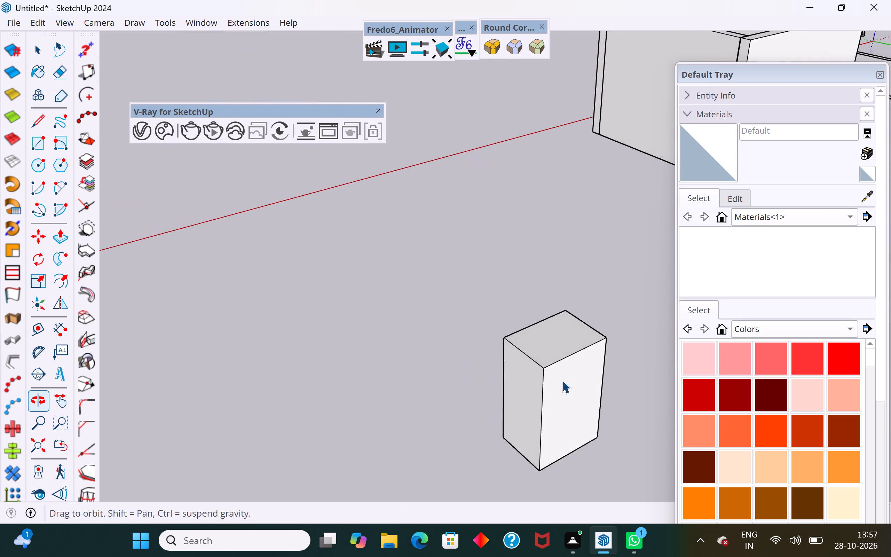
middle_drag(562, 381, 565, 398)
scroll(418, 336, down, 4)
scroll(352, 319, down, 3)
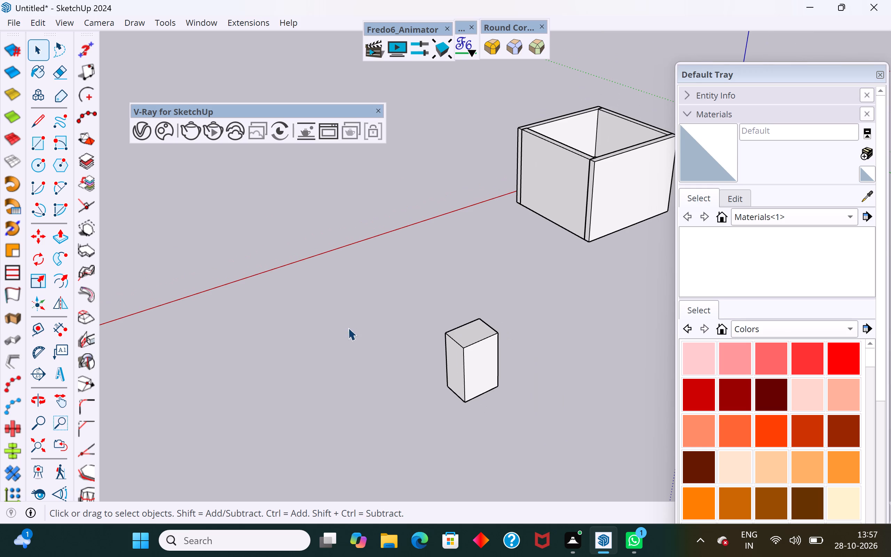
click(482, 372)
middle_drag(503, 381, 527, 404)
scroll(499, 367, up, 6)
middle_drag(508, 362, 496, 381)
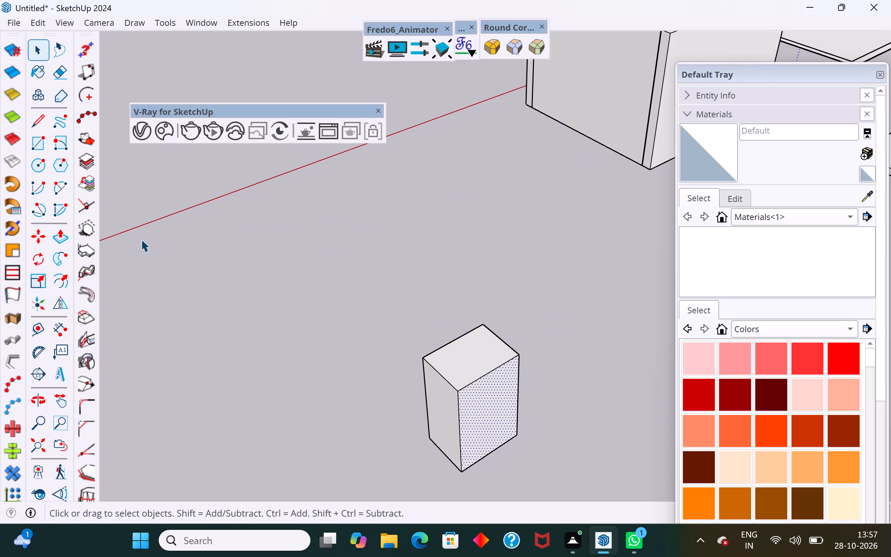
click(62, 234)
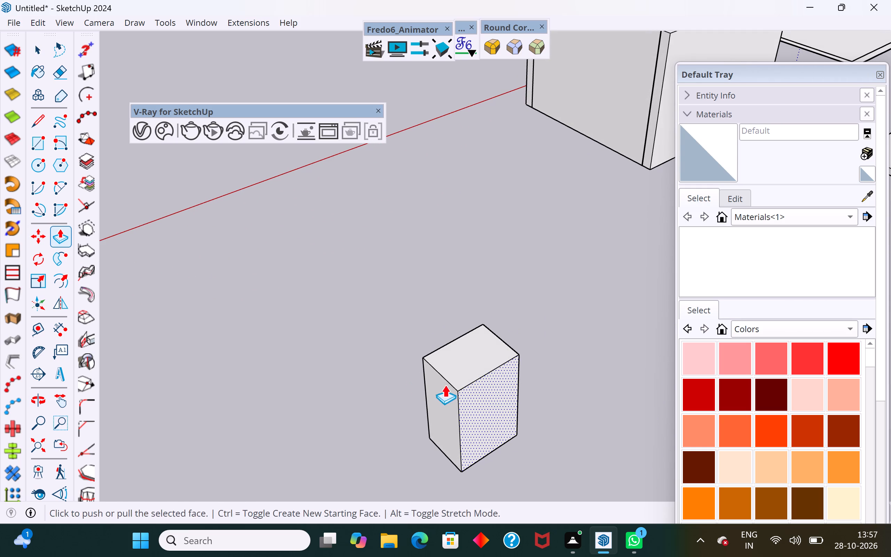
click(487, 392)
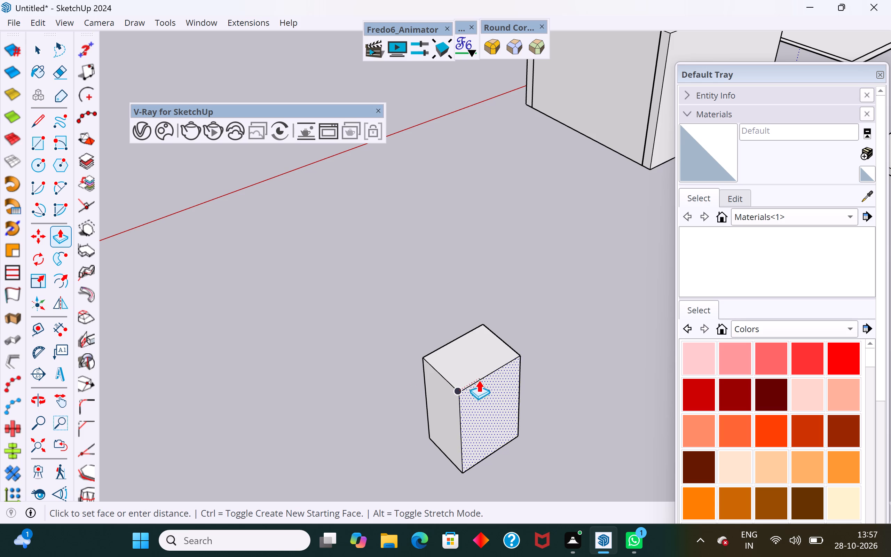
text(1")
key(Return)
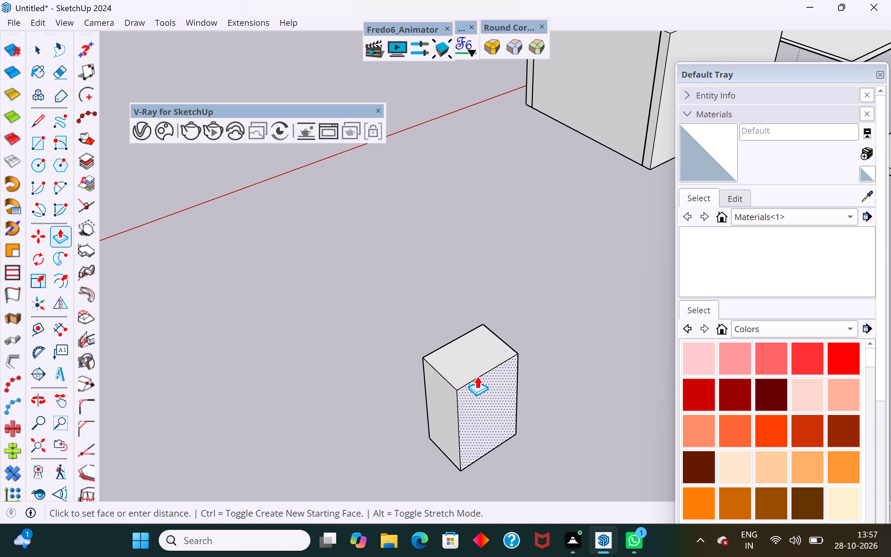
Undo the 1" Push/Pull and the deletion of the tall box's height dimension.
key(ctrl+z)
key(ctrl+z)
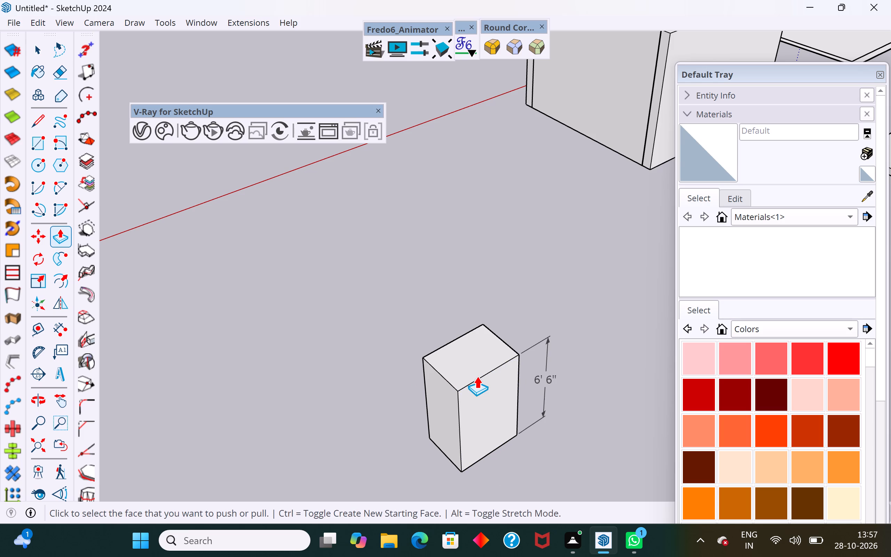
Examine the tall box's top and sides from several angles.
click(39, 60)
click(282, 380)
middle_drag(377, 463, 530, 473)
scroll(231, 303, down, 5)
middle_drag(472, 377, 592, 409)
scroll(568, 350, up, 4)
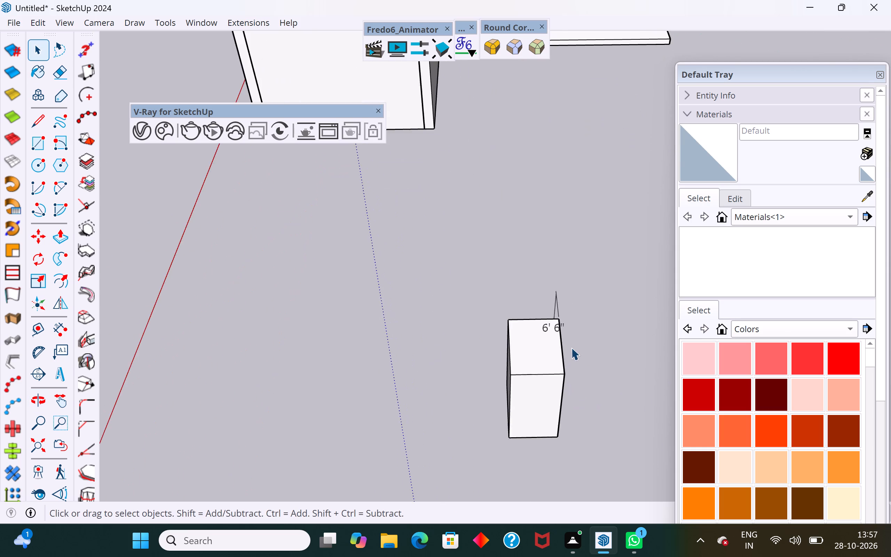
scroll(571, 347, up, 4)
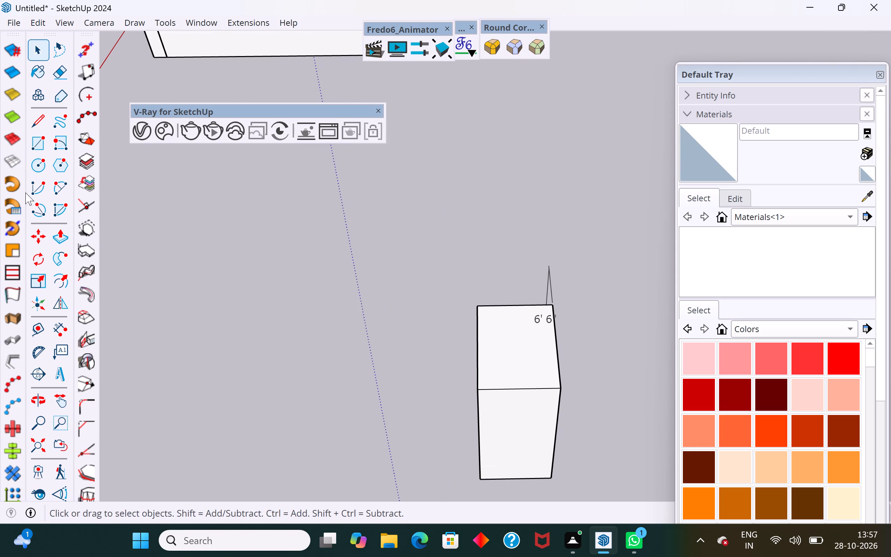
scroll(510, 372, up, 1)
scroll(318, 281, down, 5)
middle_drag(455, 395, 563, 394)
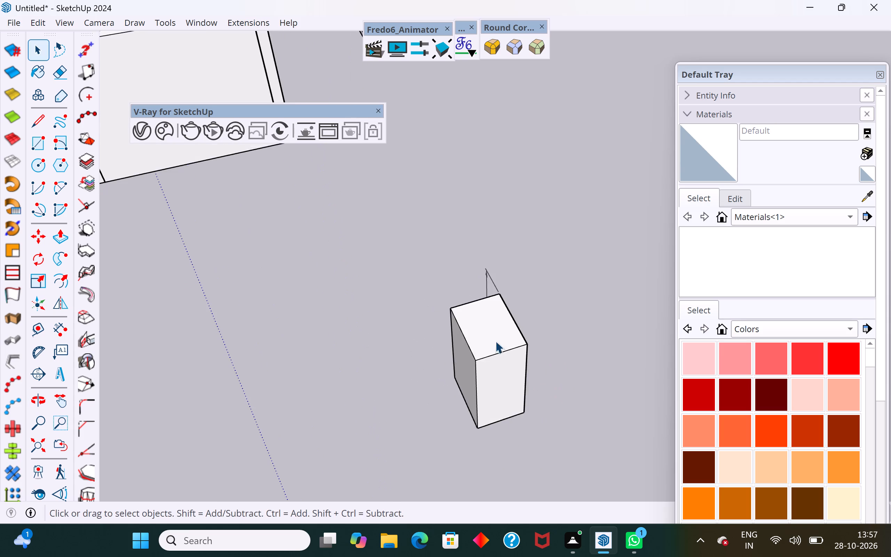
scroll(471, 324, up, 14)
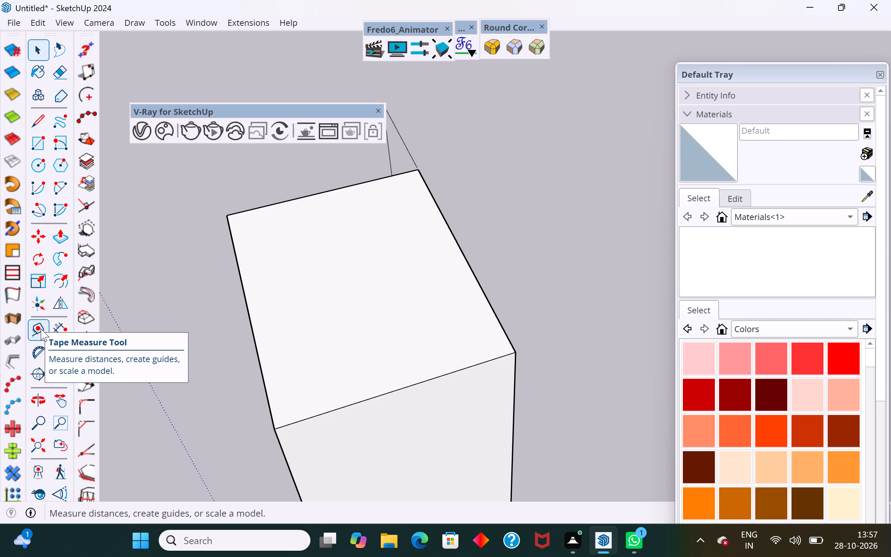
click(159, 281)
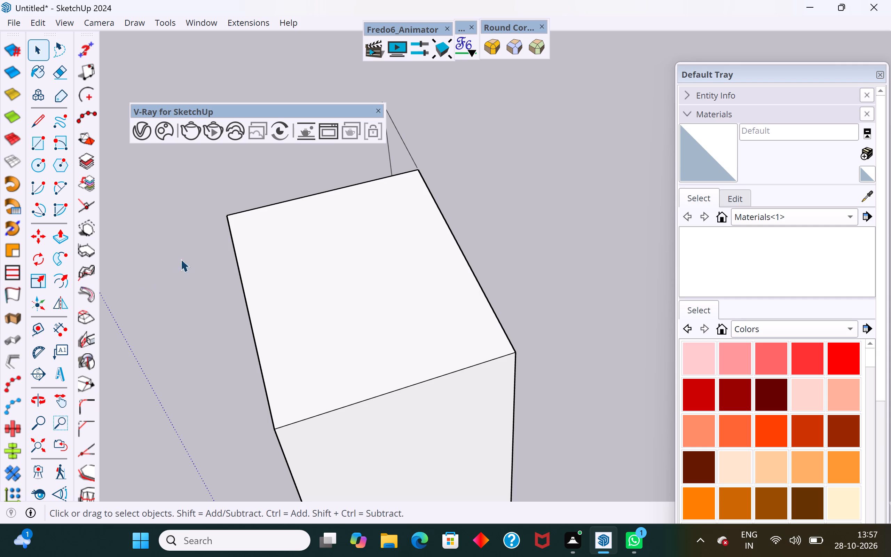
scroll(250, 212, down, 4)
middle_drag(440, 250, 402, 289)
scroll(518, 215, down, 6)
middle_drag(602, 295, 655, 264)
scroll(382, 260, down, 6)
middle_drag(423, 301, 354, 278)
scroll(449, 258, up, 6)
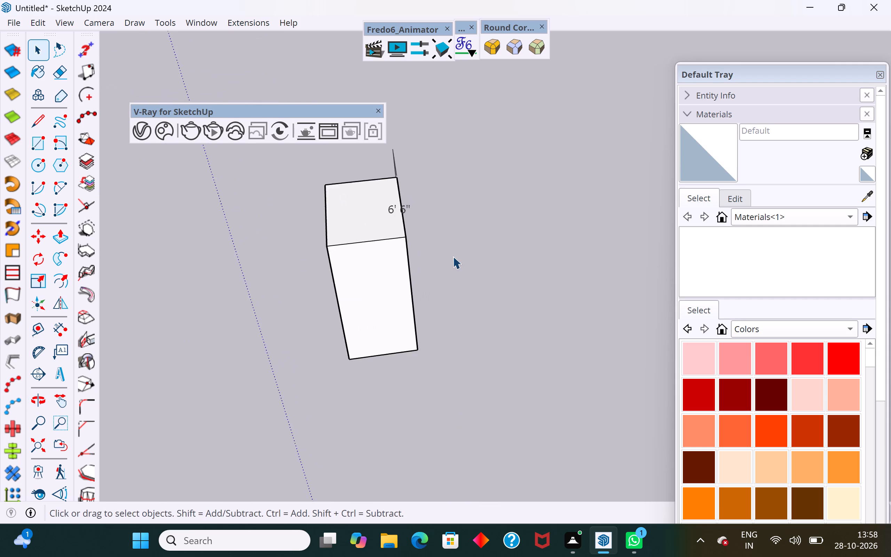
scroll(453, 256, up, 2)
Place a Tape Measure guide on the tall box's top, 1" inward from the 48" edge beside the height dimension.
click(34, 326)
scroll(388, 227, up, 1)
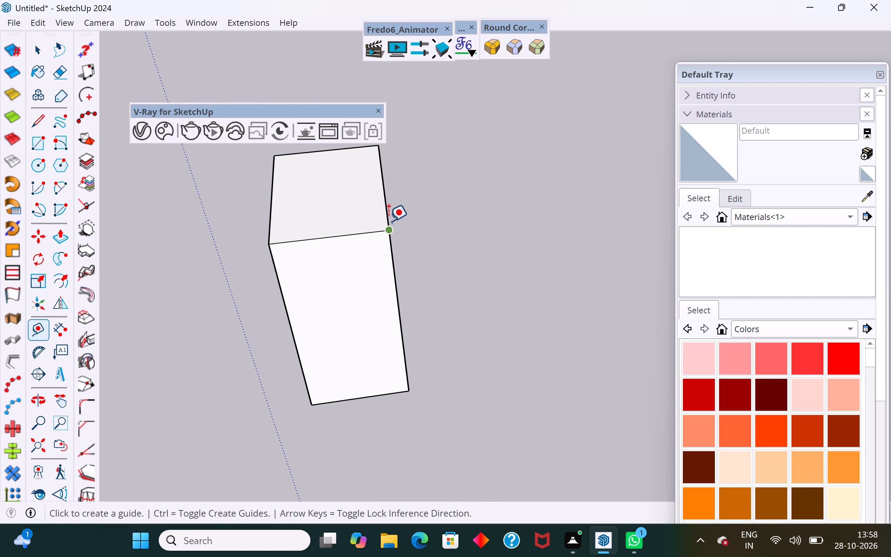
scroll(388, 221, up, 3)
middle_drag(388, 262, 213, 284)
scroll(419, 351, down, 12)
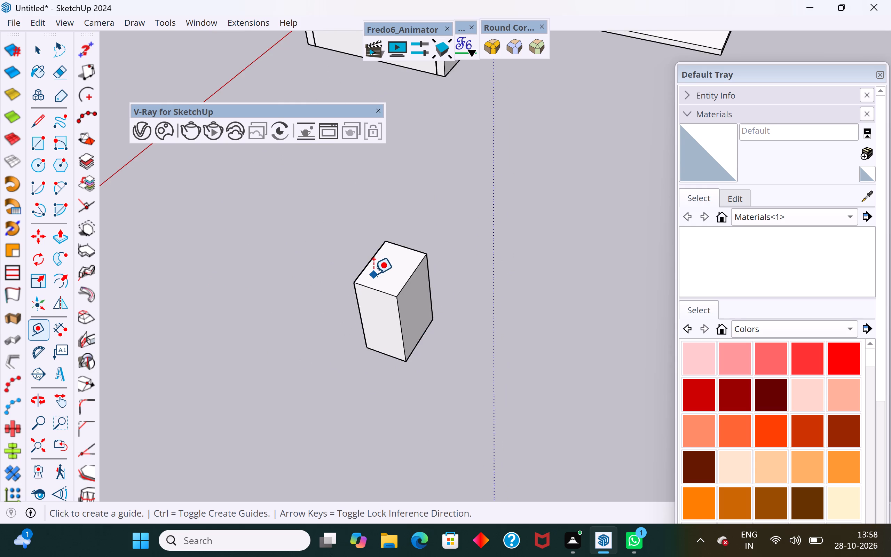
middle_drag(373, 274, 512, 238)
scroll(412, 277, up, 7)
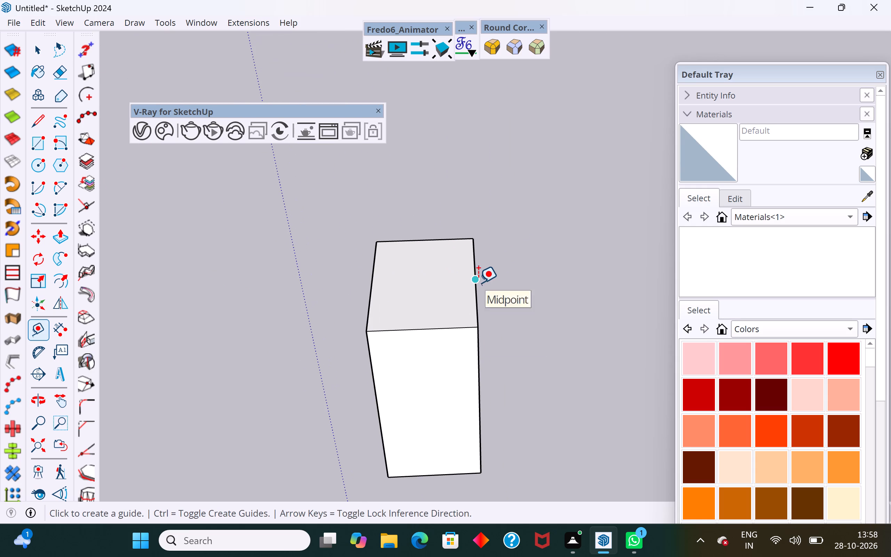
click(476, 280)
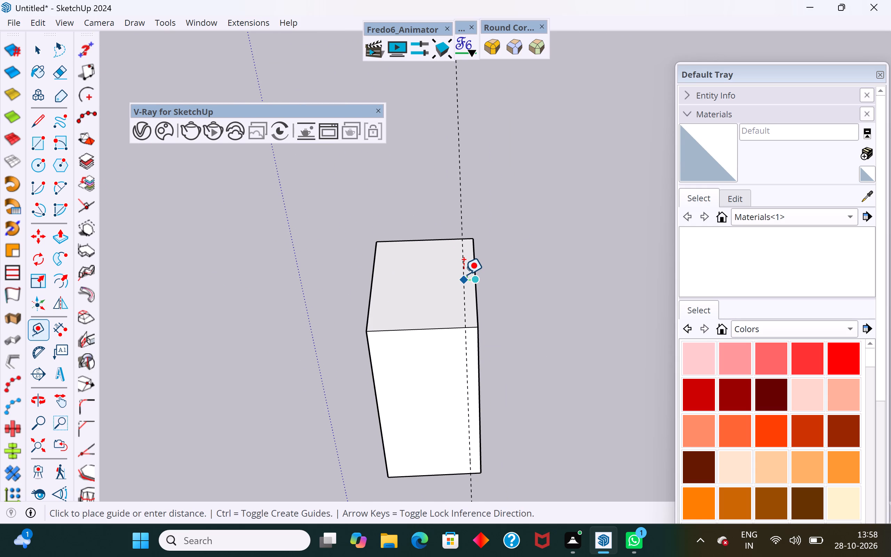
text(1")
key(Return)
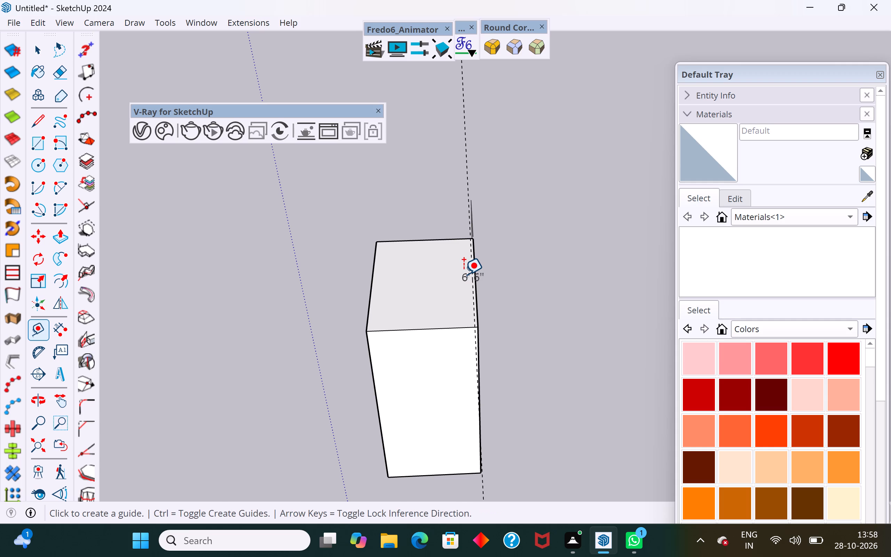
Push/Pull the tall box's 48" wide face beside the height dimension inward 1" to the guide line.
scroll(464, 274, down, 4)
middle_drag(385, 376, 194, 390)
scroll(395, 271, up, 8)
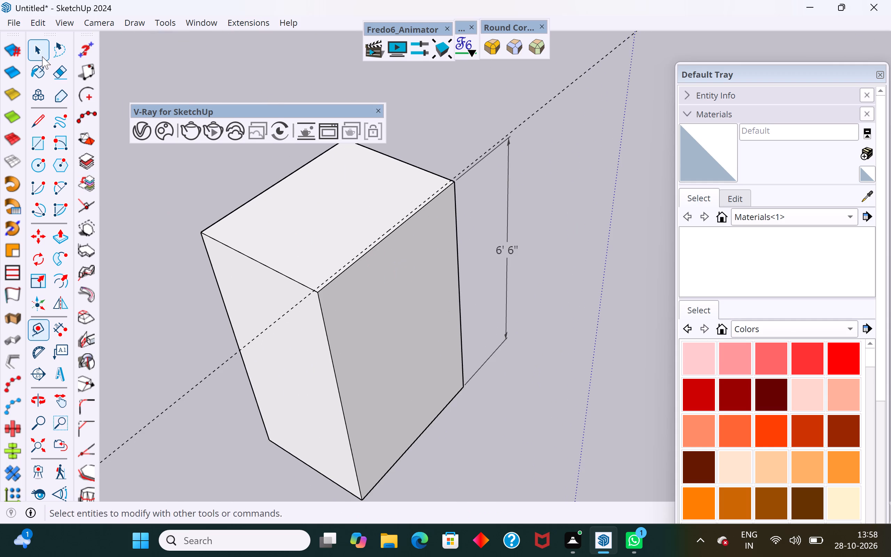
click(41, 54)
click(194, 80)
scroll(200, 313, down, 4)
click(358, 293)
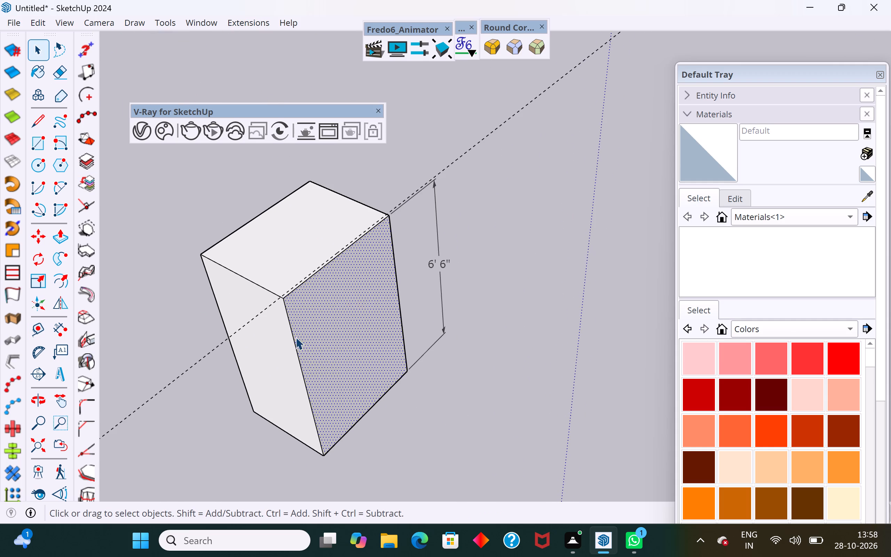
middle_drag(302, 339, 478, 362)
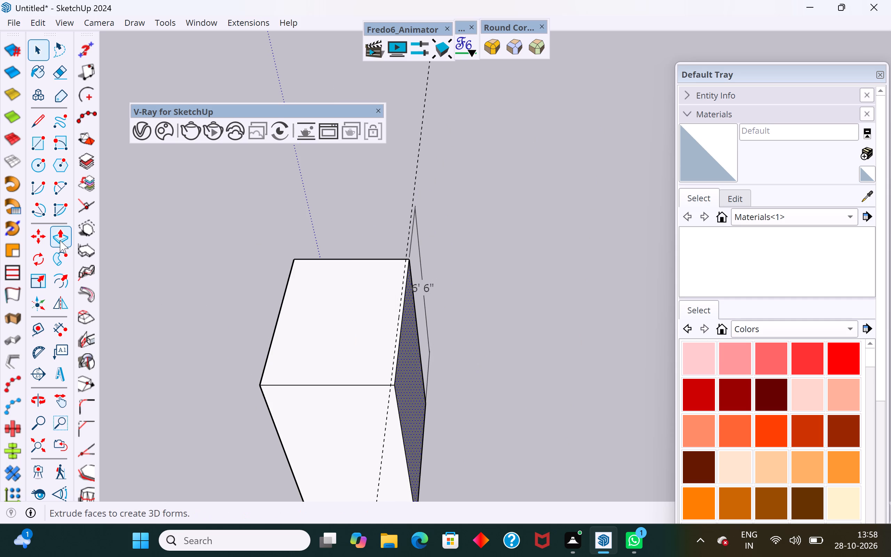
click(60, 240)
scroll(375, 322, up, 7)
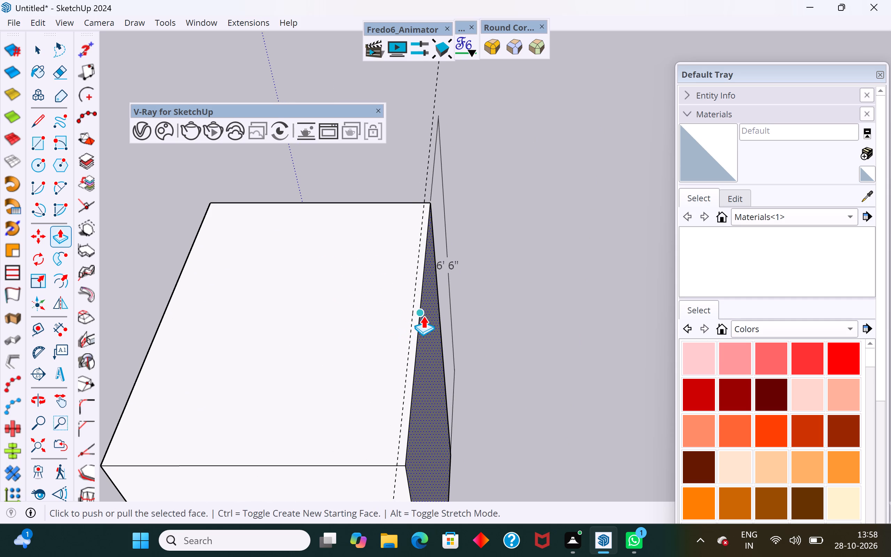
click(420, 306)
click(416, 306)
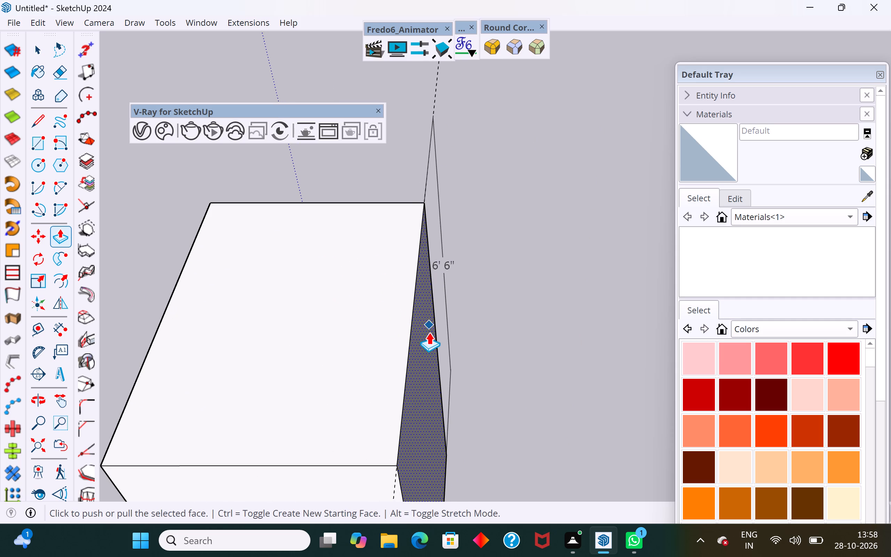
Push/Pull the tall box's face beside the height dimension outward 1" as a new starting face, forming a separate front panel.
click(420, 344)
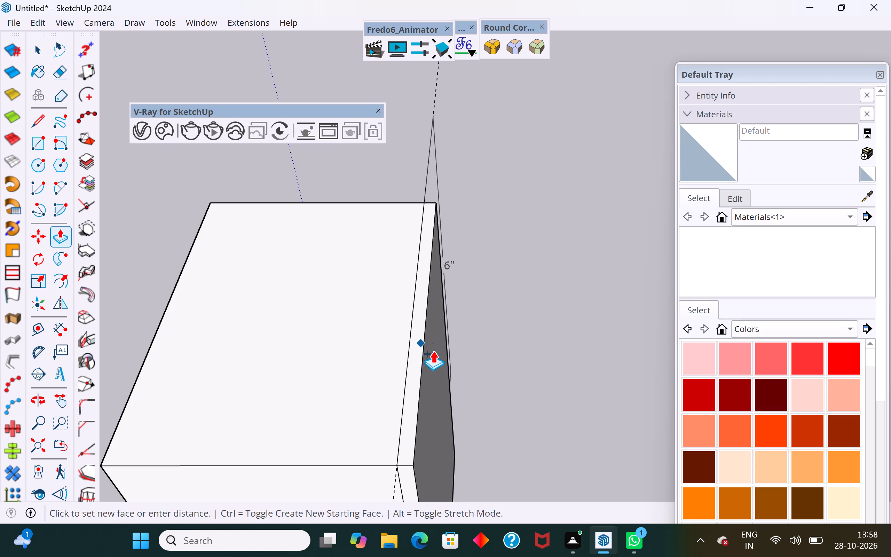
key(4)
key(shift+quotedbl)
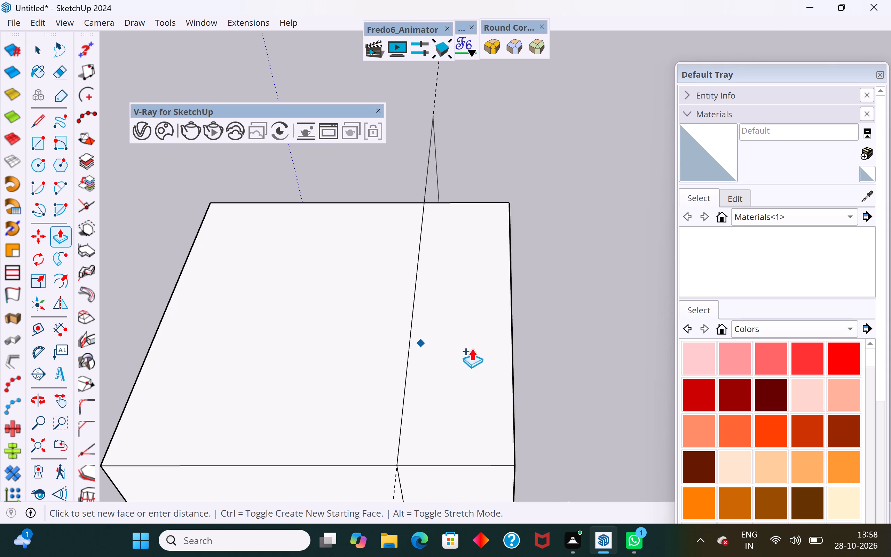
key(BackSpace)
key(BackSpace)
key(BackSpace)
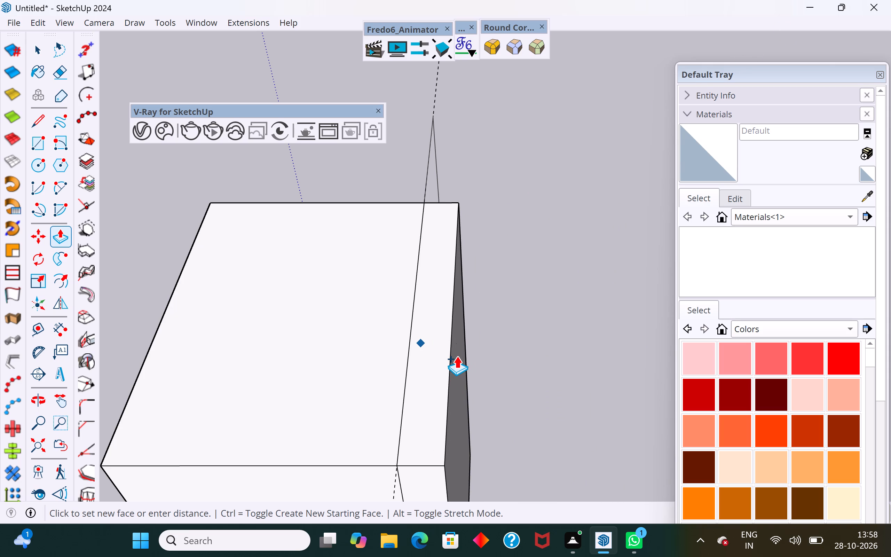
text(1")
key(Return)
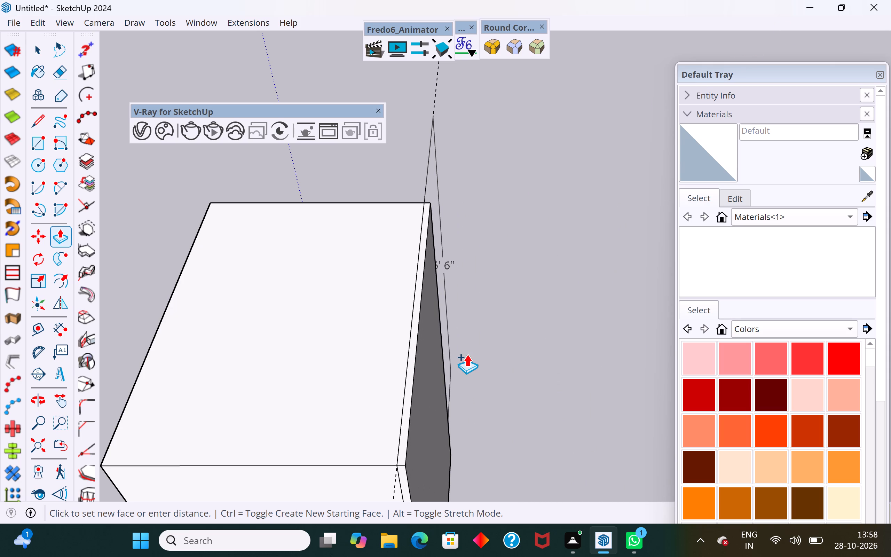
click(47, 47)
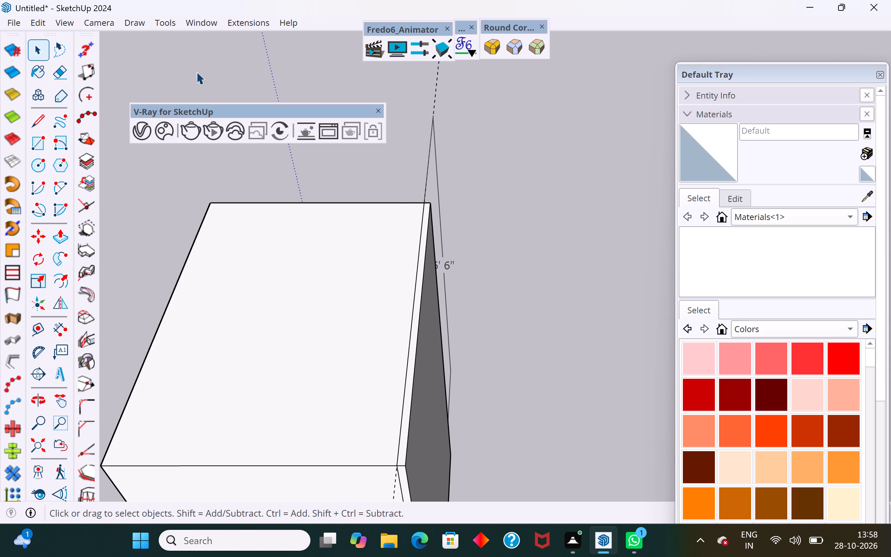
click(196, 71)
Delete the tall box's height dimension together with the guide line along its top.
scroll(384, 205, down, 6)
middle_drag(535, 222, 284, 161)
middle_drag(402, 411, 378, 321)
scroll(410, 330, down, 4)
click(883, 72)
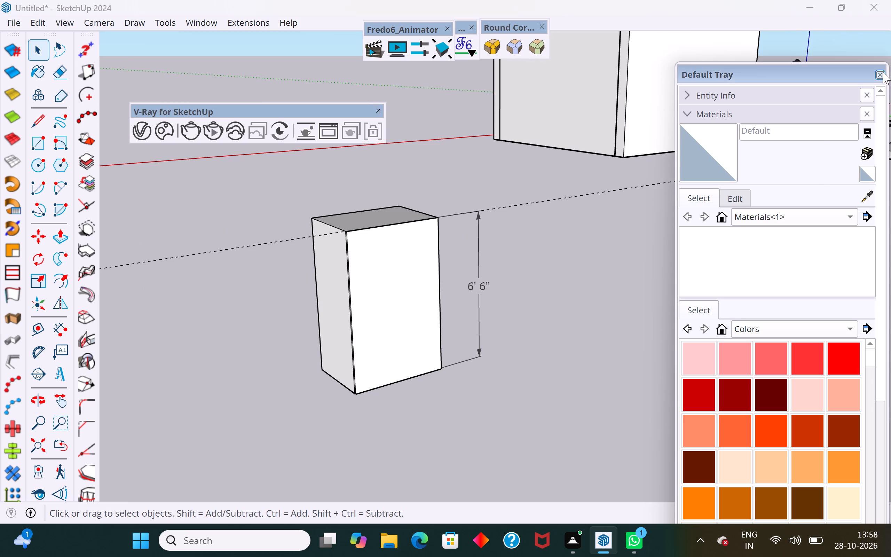
drag(511, 182, 462, 374)
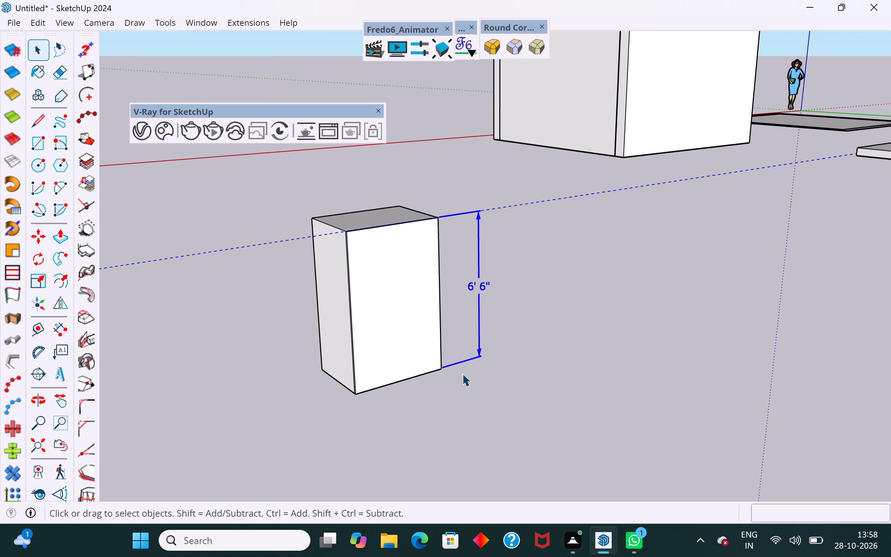
key(Delete)
Draw a vertical center line on the tall box's front panel from the top edge's midpoint to the bottom edge's midpoint.
scroll(497, 328, down, 3)
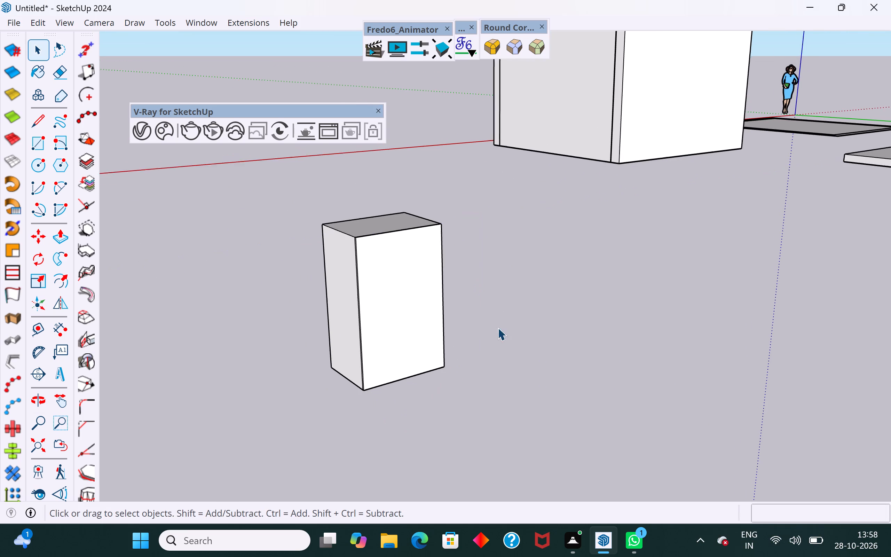
scroll(498, 328, down, 3)
middle_drag(499, 375, 304, 374)
scroll(549, 309, down, 5)
scroll(365, 309, up, 2)
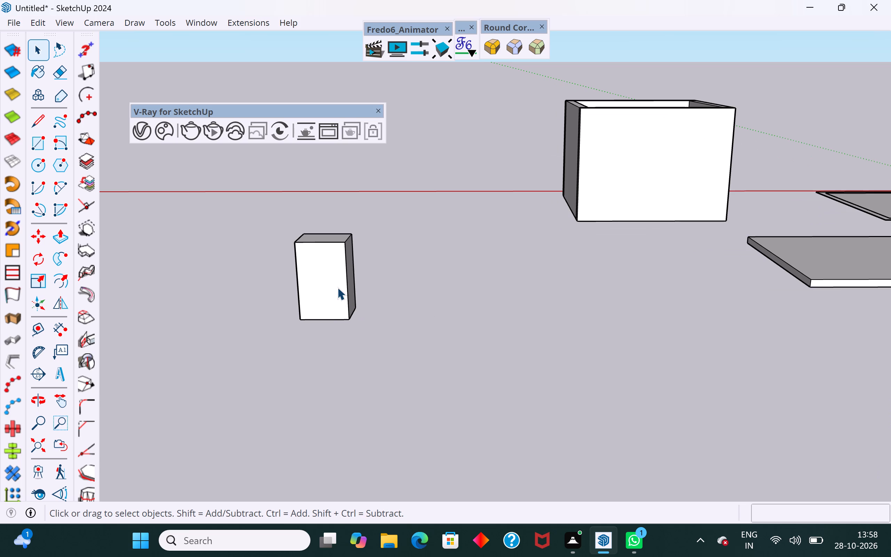
click(337, 287)
scroll(661, 258, down, 4)
click(331, 266)
scroll(413, 297, up, 5)
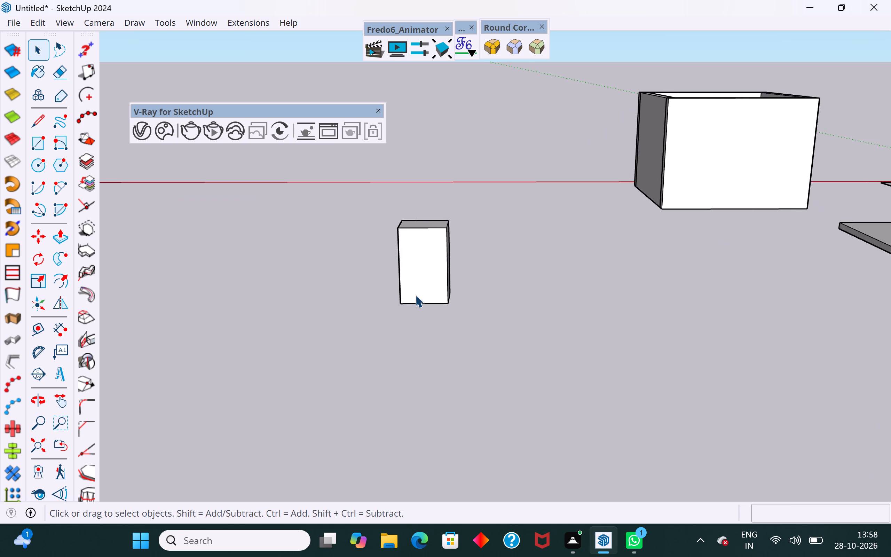
scroll(415, 295, up, 5)
scroll(600, 282, down, 5)
scroll(498, 248, down, 4)
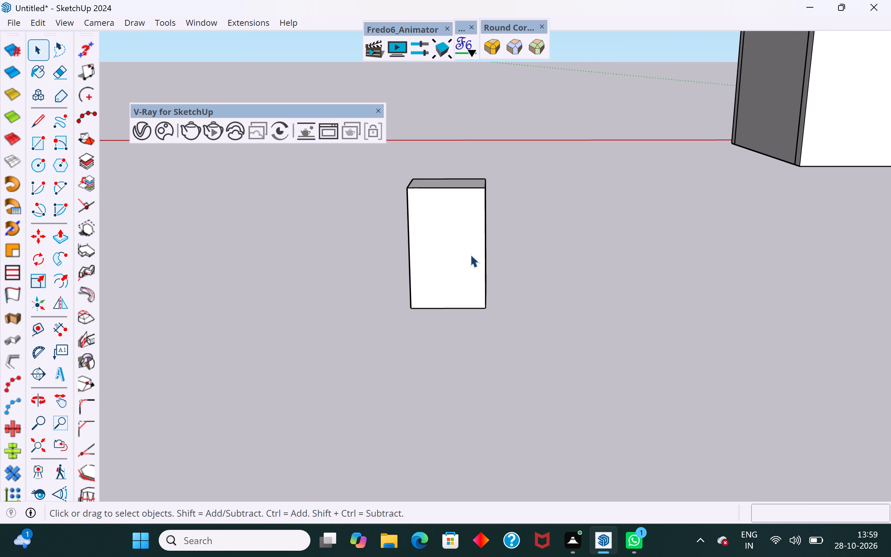
middle_drag(468, 252, 481, 221)
click(45, 117)
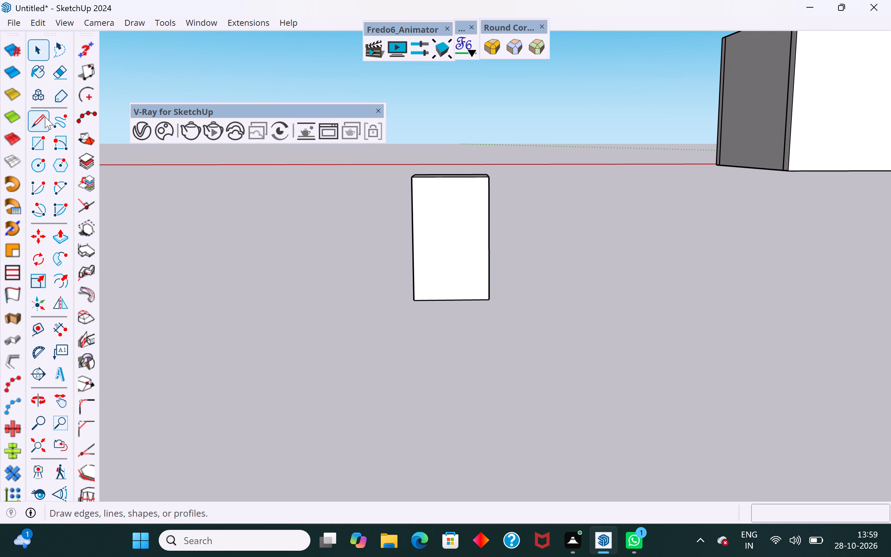
click(450, 180)
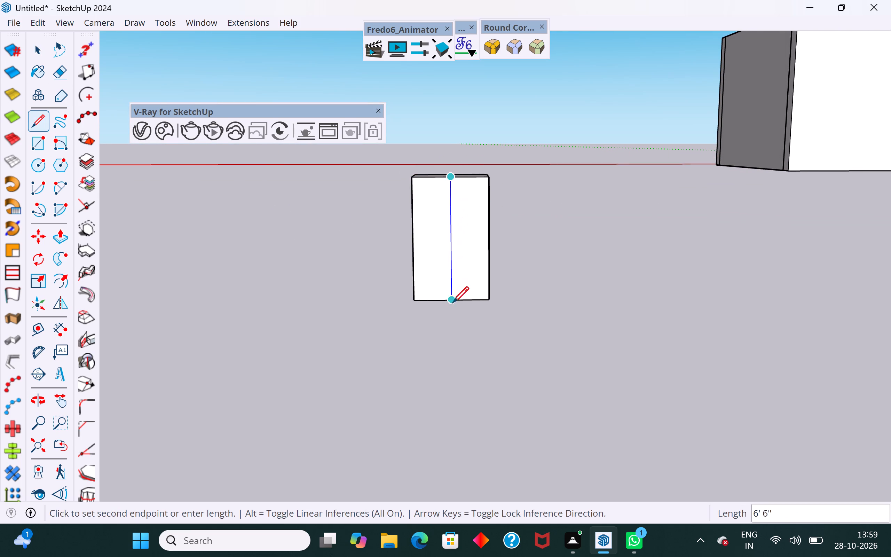
click(452, 303)
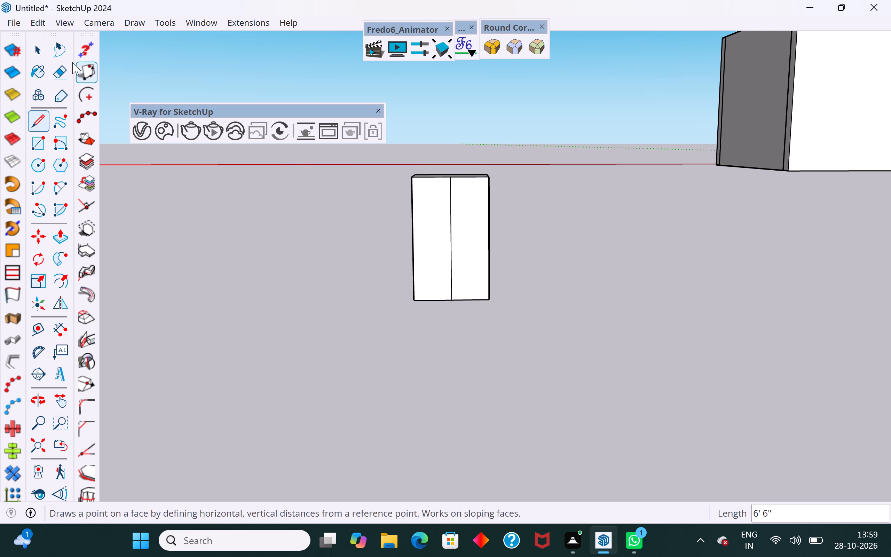
click(43, 44)
click(246, 200)
Place a vertical Tape Measure guide on the front panel, 0.5" to the right of the center line.
scroll(645, 217, down, 6)
middle_drag(699, 273, 669, 304)
scroll(761, 246, down, 5)
scroll(521, 329, up, 13)
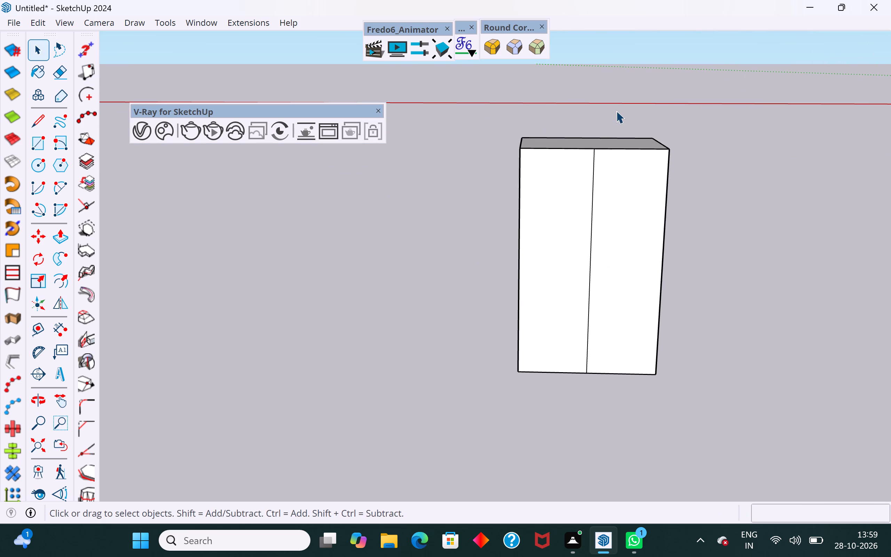
scroll(593, 260, up, 3)
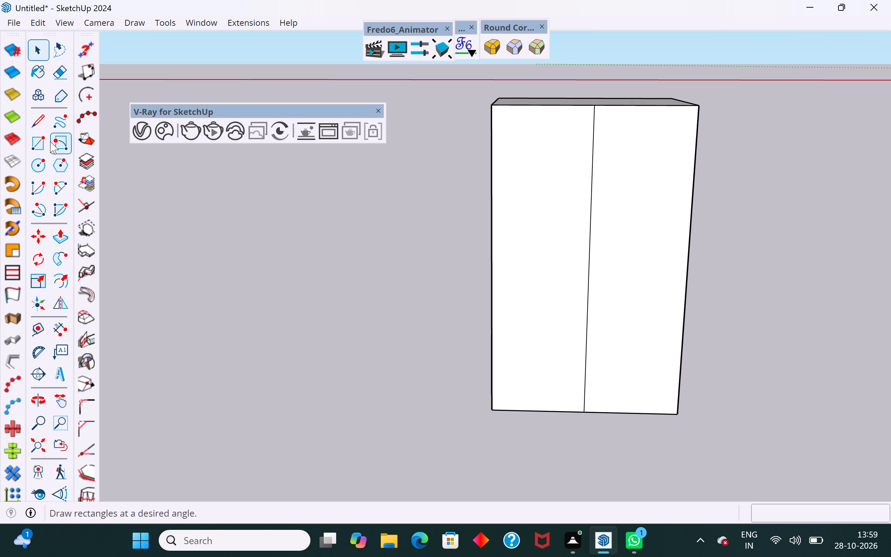
click(45, 330)
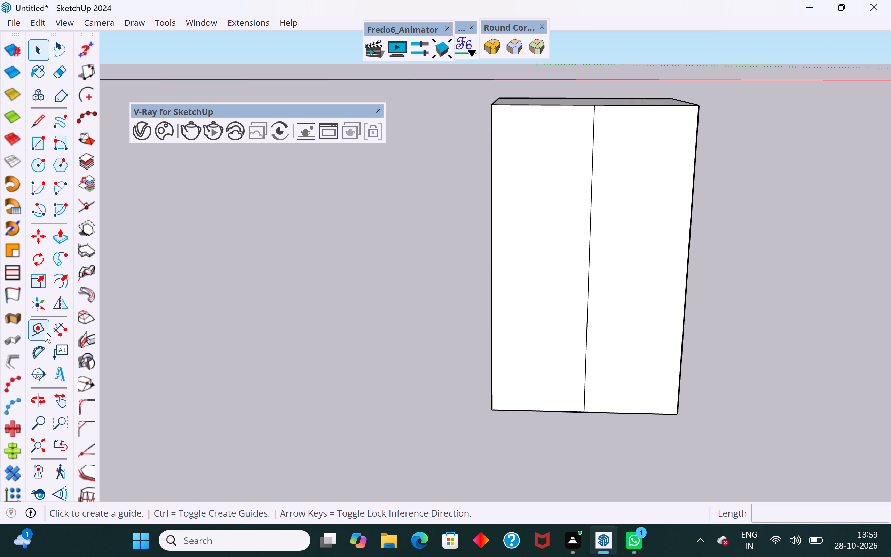
scroll(577, 209, up, 4)
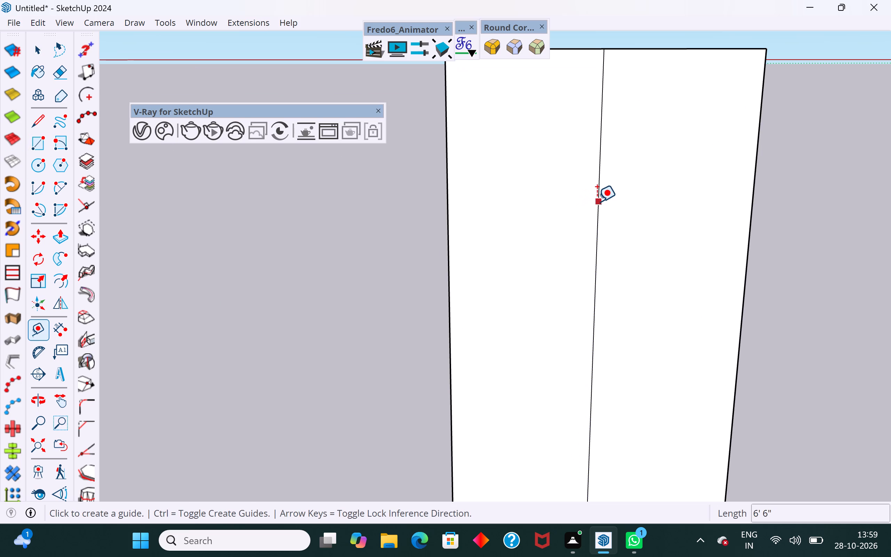
click(597, 202)
text(0.5)
key(shift+quotedbl)
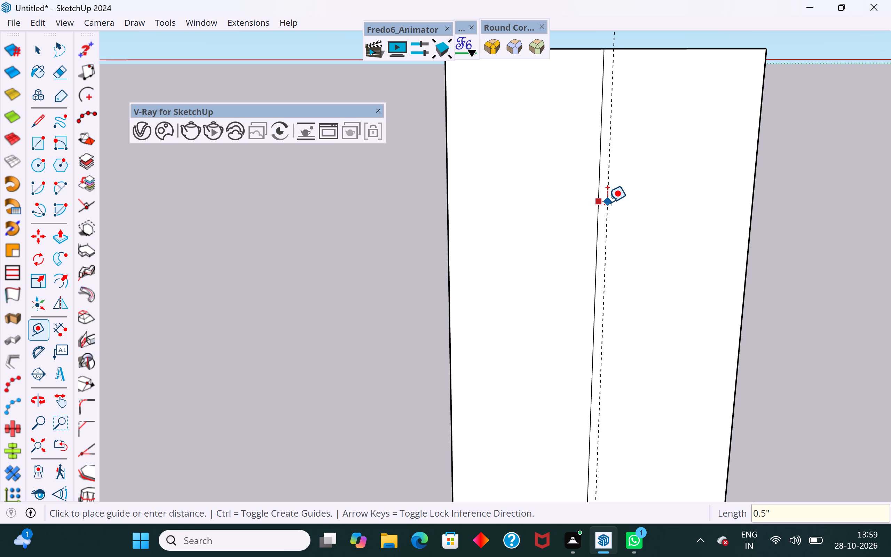
key(Return)
scroll(608, 202, up, 4)
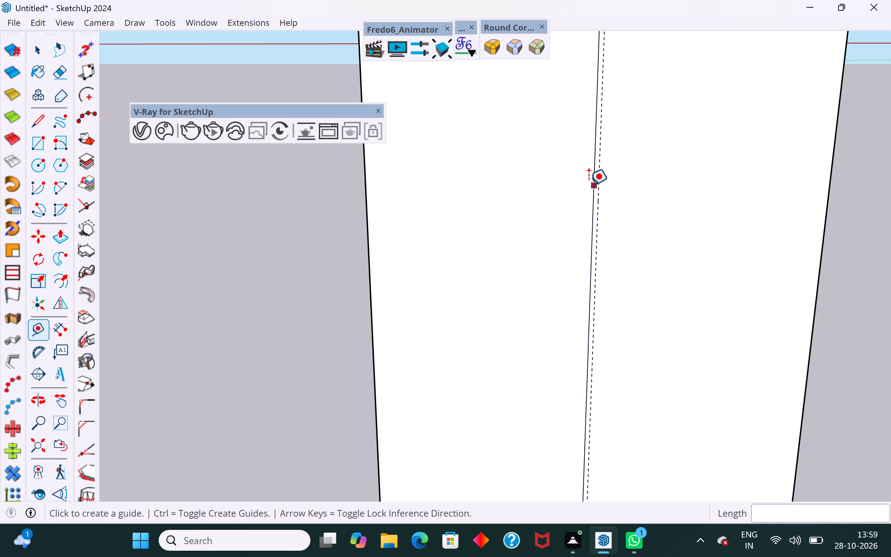
Place a second vertical Tape Measure guide on the front panel, 0.5" to the left of the center line.
click(589, 185)
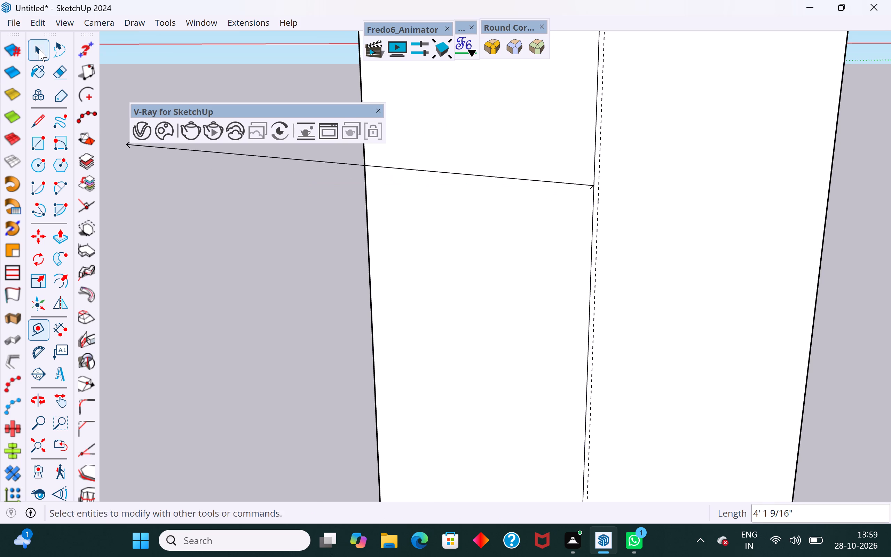
click(39, 49)
click(39, 329)
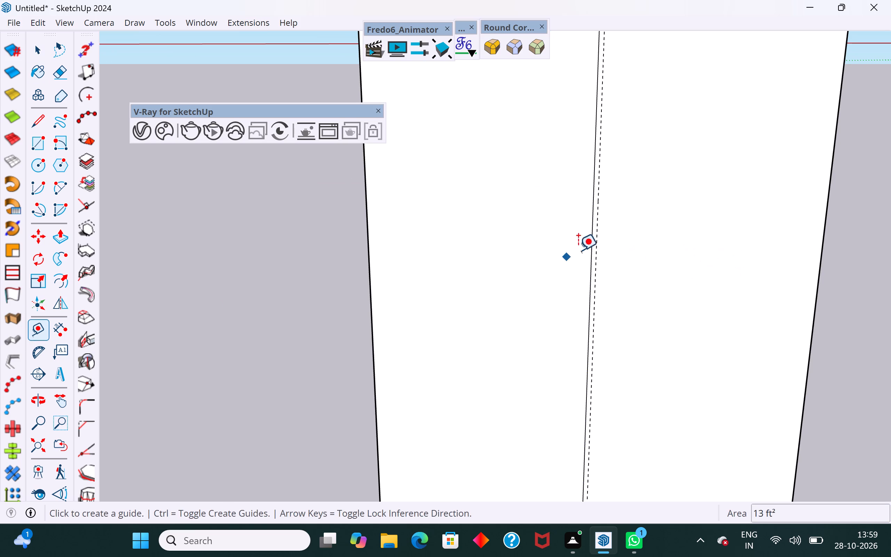
click(589, 247)
text(0.5")
key(Return)
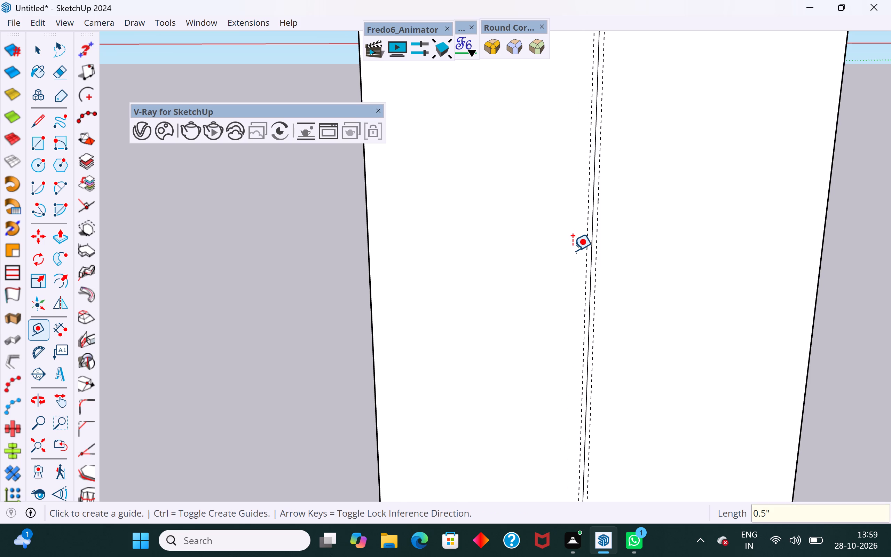
click(37, 52)
click(202, 327)
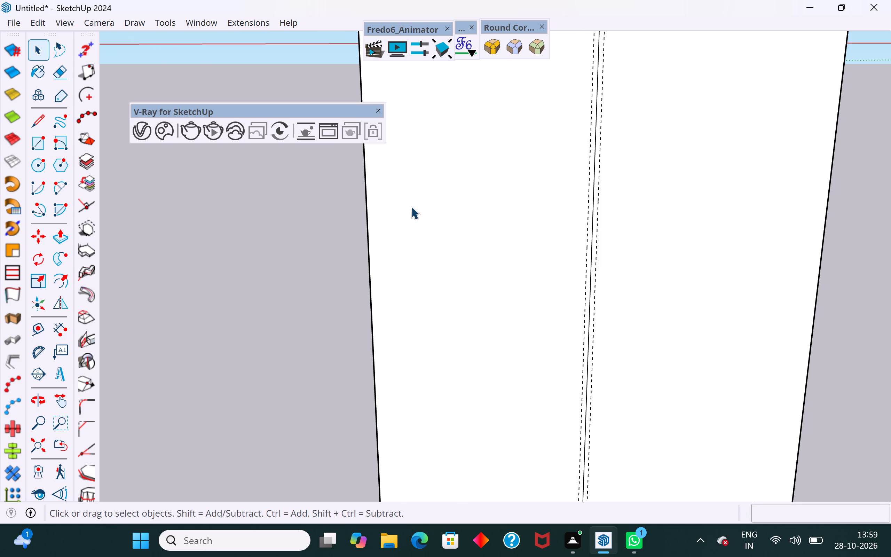
Draw a vertical line along the right-hand guide from the front panel's top edge to its bottom edge.
scroll(515, 203, down, 11)
scroll(552, 343, up, 5)
middle_drag(552, 351, 537, 387)
scroll(540, 374, down, 2)
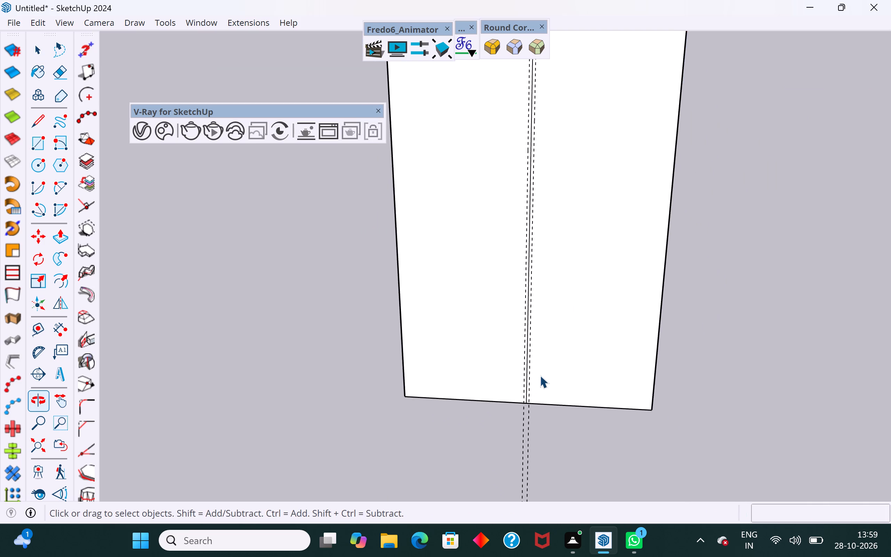
scroll(540, 375, down, 8)
scroll(545, 260, up, 7)
scroll(588, 169, down, 4)
scroll(591, 254, up, 4)
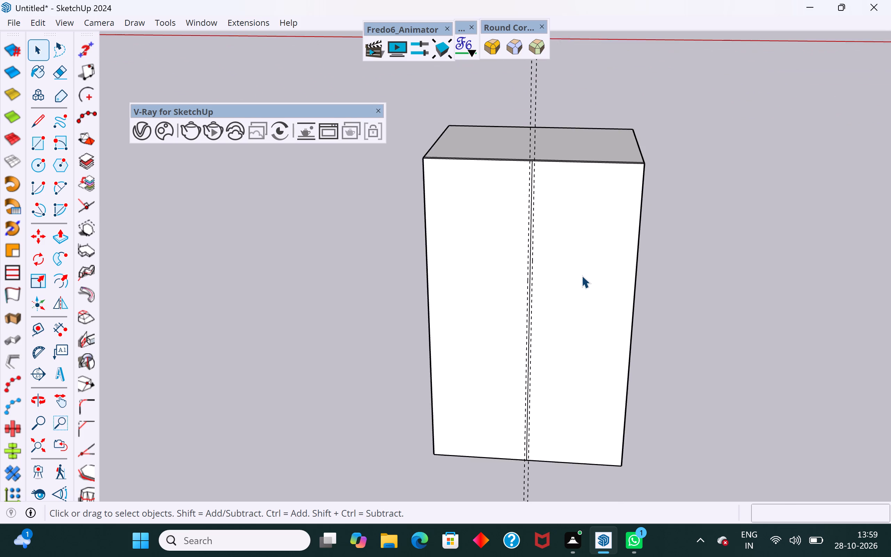
scroll(582, 275, up, 4)
scroll(616, 275, down, 3)
scroll(516, 432, up, 3)
scroll(516, 432, down, 1)
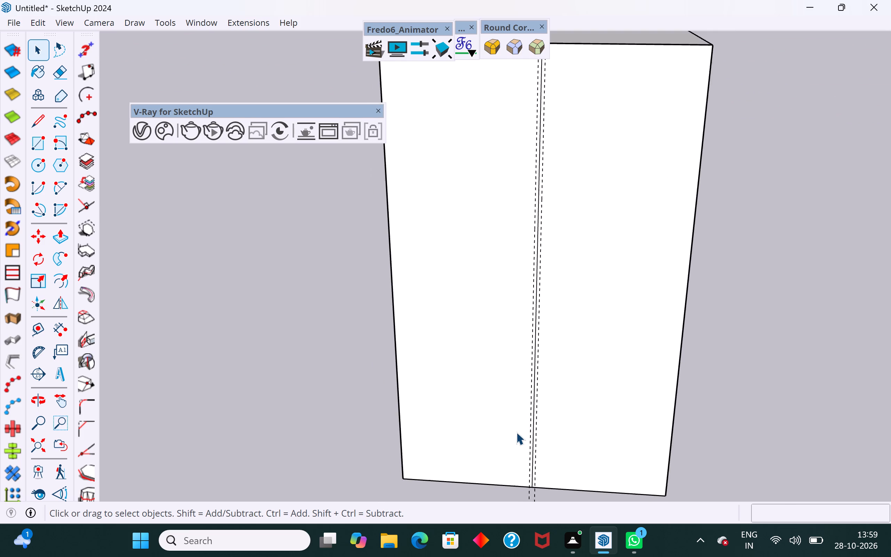
scroll(516, 432, down, 1)
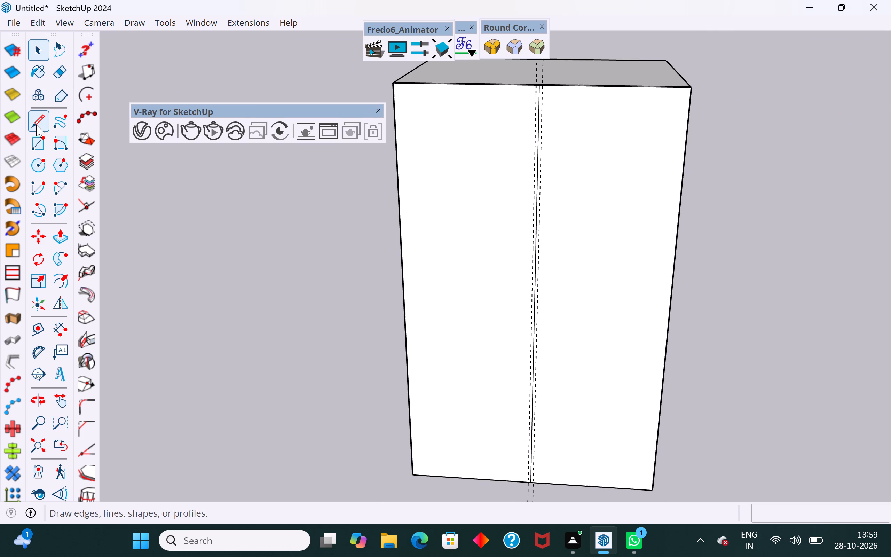
click(36, 125)
scroll(527, 80, up, 4)
scroll(552, 97, up, 3)
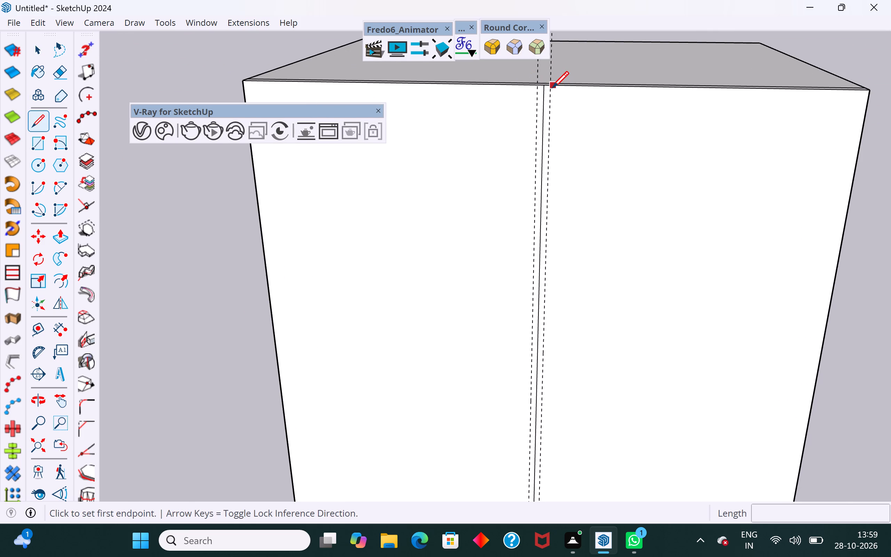
scroll(552, 87, up, 8)
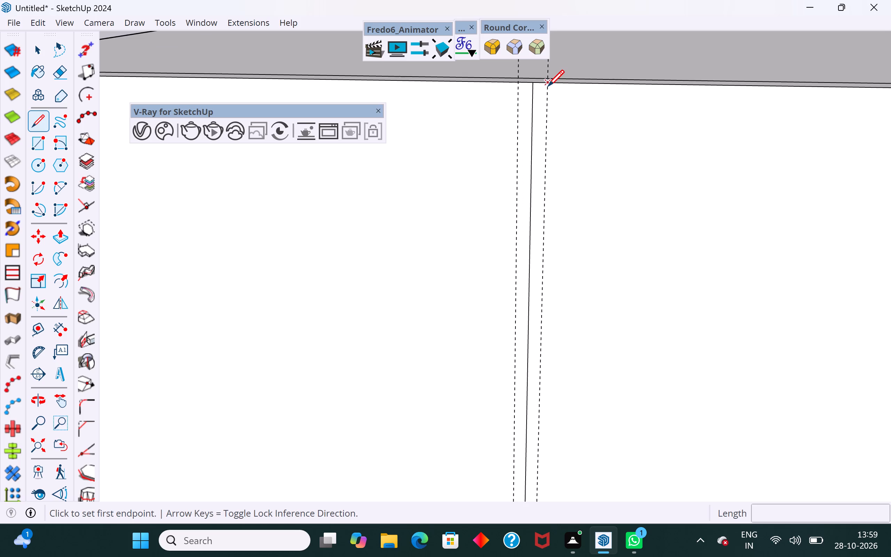
click(548, 86)
scroll(548, 86, down, 19)
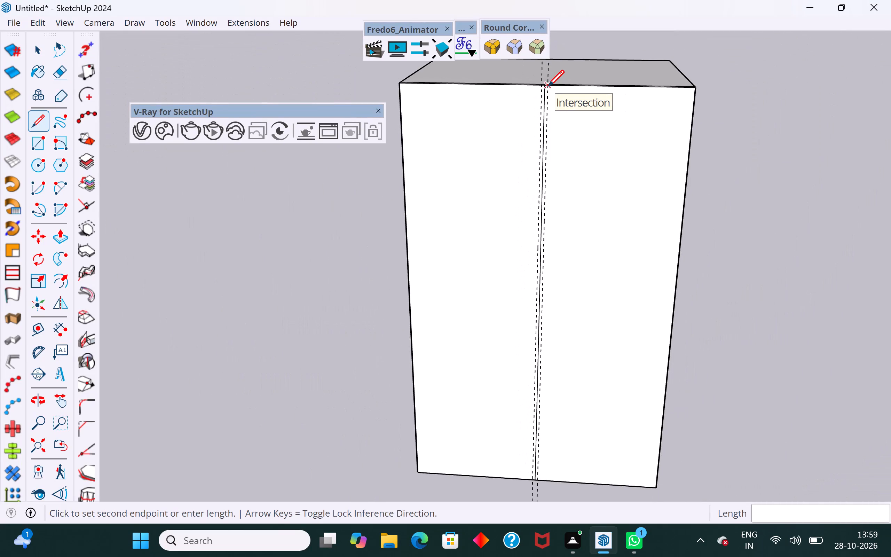
scroll(548, 86, down, 4)
scroll(547, 349, up, 9)
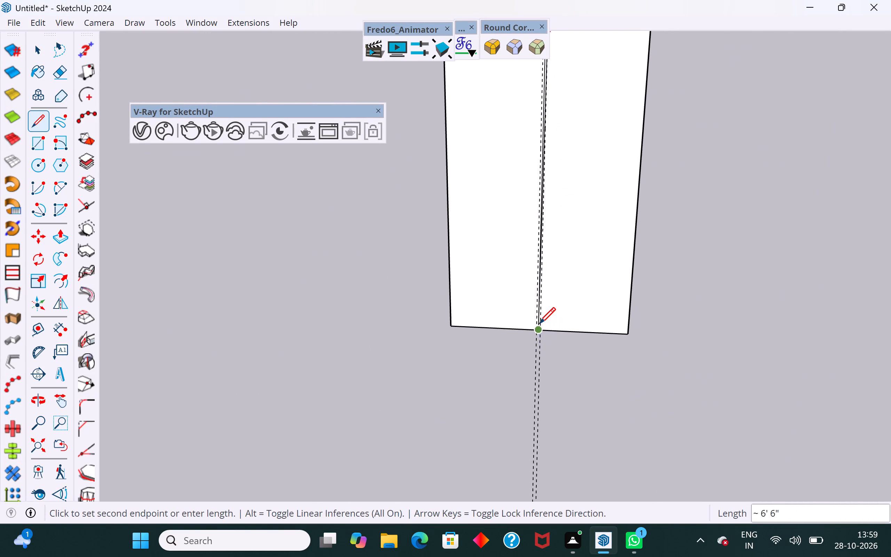
scroll(539, 323, up, 9)
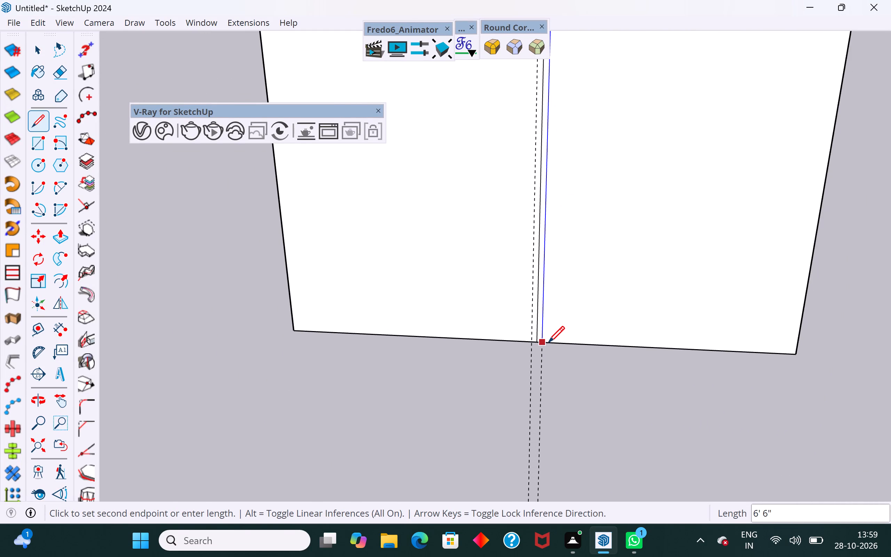
click(548, 342)
click(41, 49)
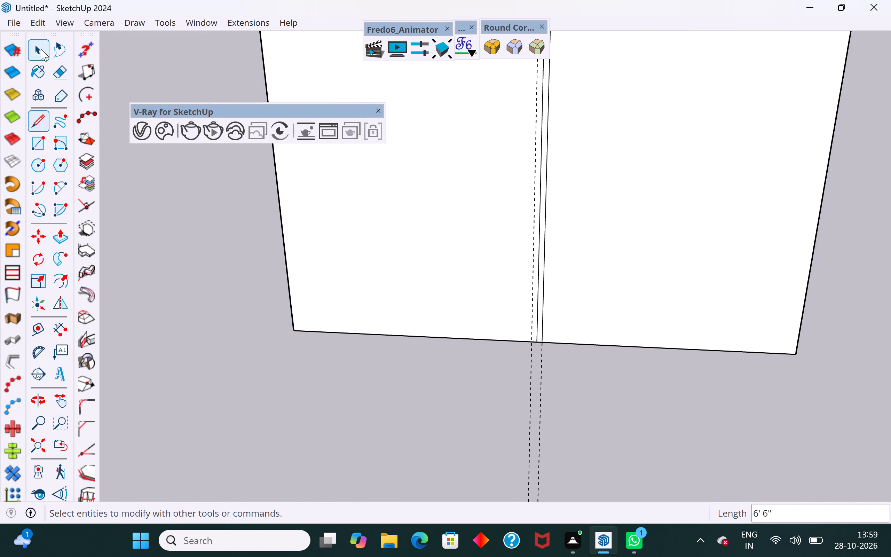
click(169, 242)
scroll(559, 400, down, 12)
scroll(577, 55, up, 6)
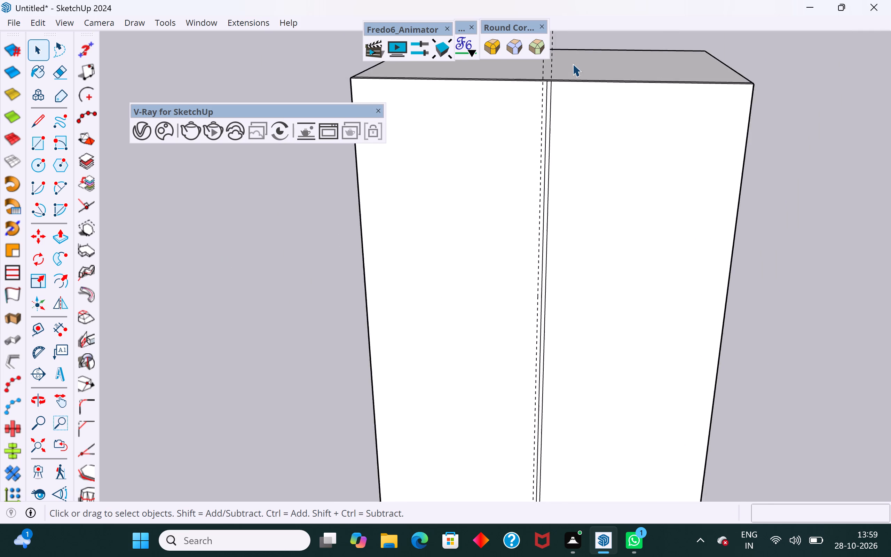
Draw a vertical line along the left-hand guide from the front panel's top edge to its bottom edge.
scroll(573, 64, up, 12)
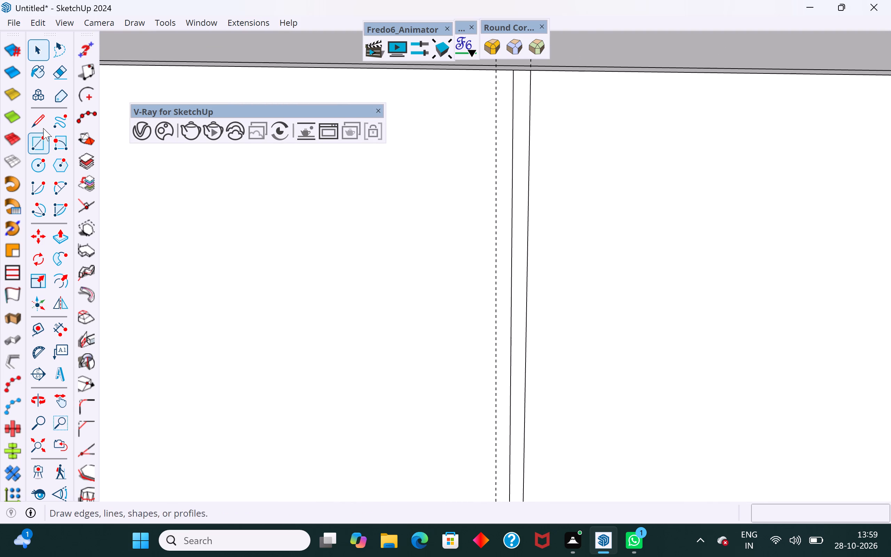
click(41, 121)
scroll(336, 297, down, 5)
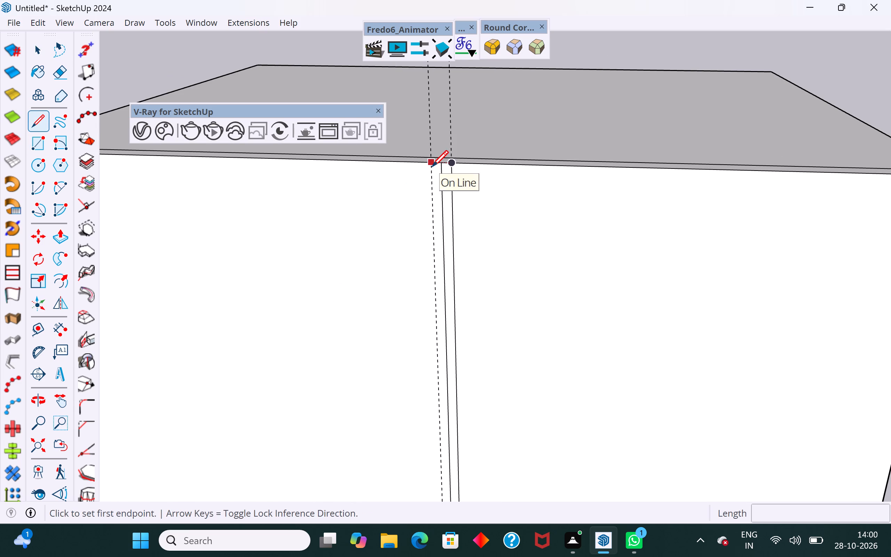
click(432, 166)
scroll(432, 166, down, 20)
scroll(432, 166, down, 4)
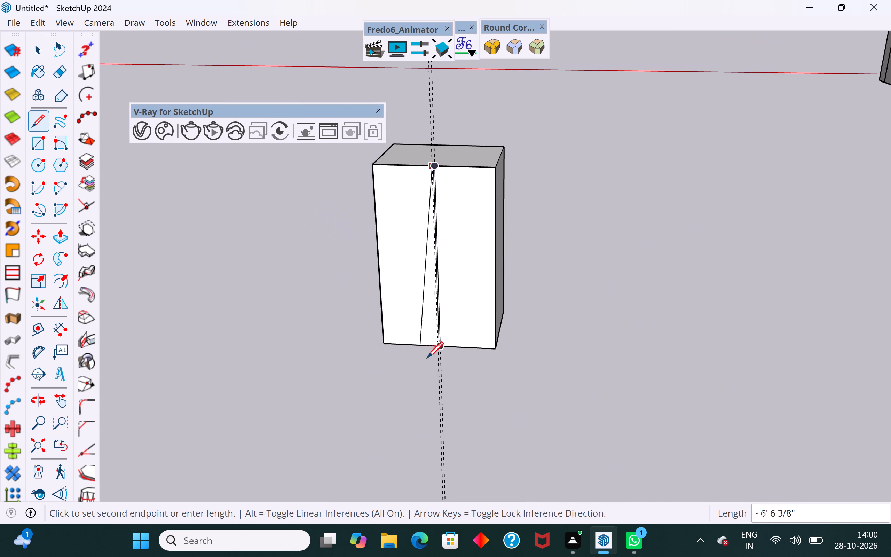
scroll(432, 358, up, 20)
scroll(432, 358, up, 12)
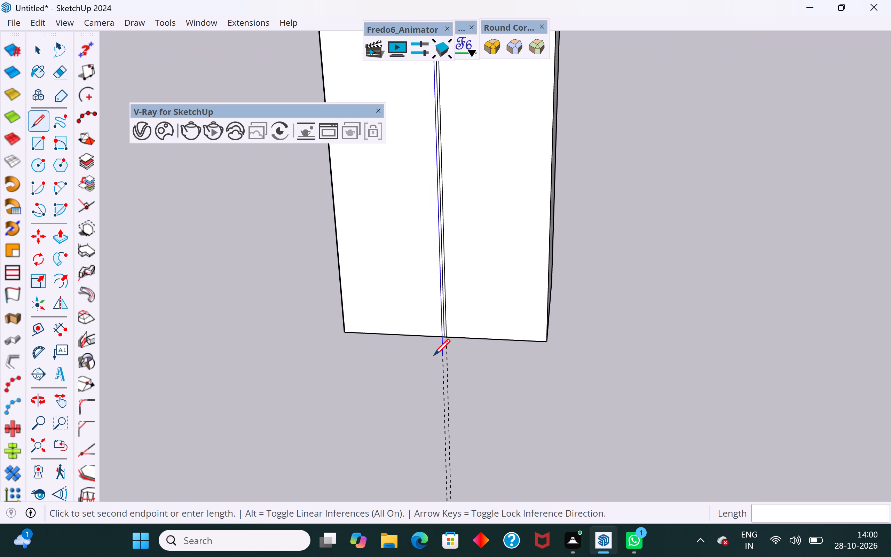
scroll(434, 355, up, 5)
scroll(437, 350, up, 20)
scroll(437, 350, up, 1)
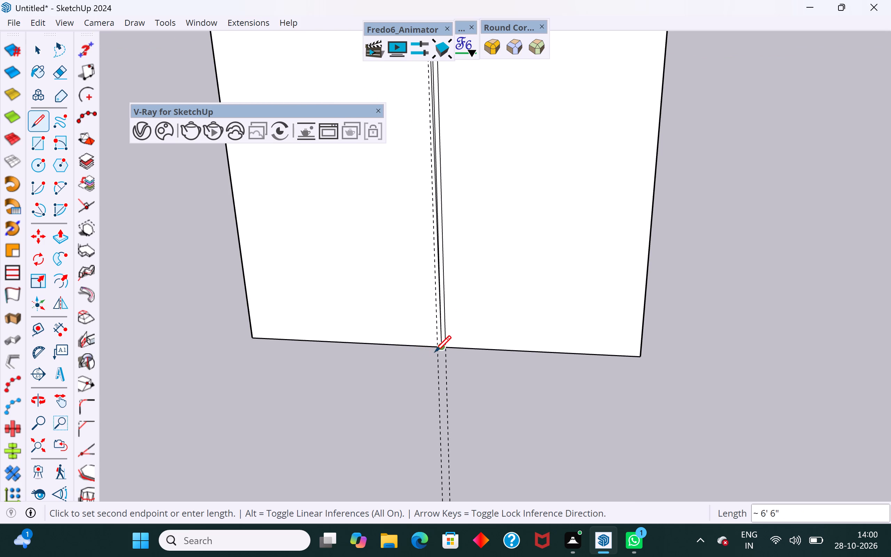
scroll(425, 352, up, 6)
scroll(423, 358, down, 4)
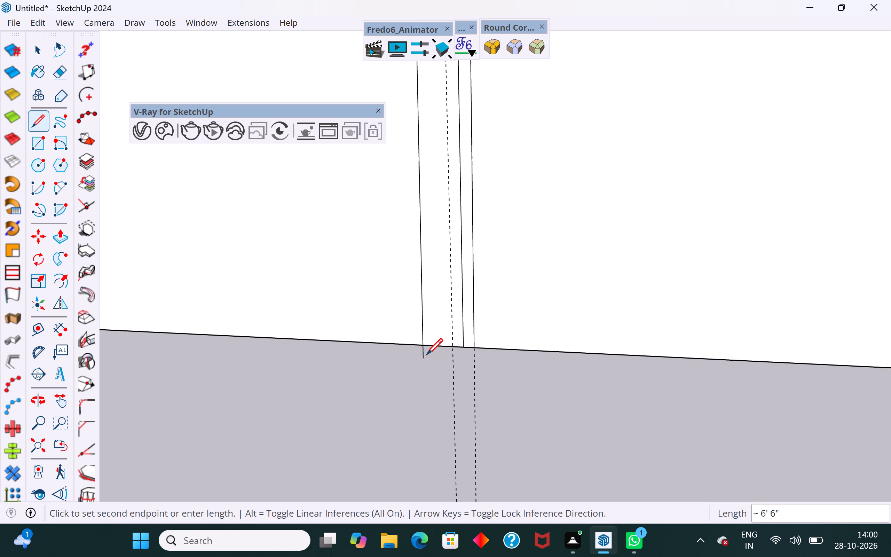
click(452, 352)
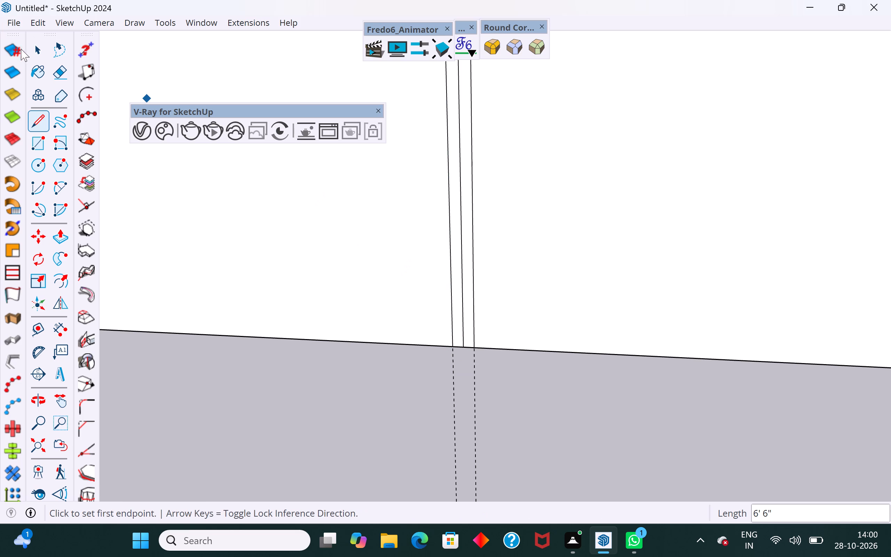
Delete the front panel's vertical center line between the two offset lines.
click(33, 50)
click(465, 340)
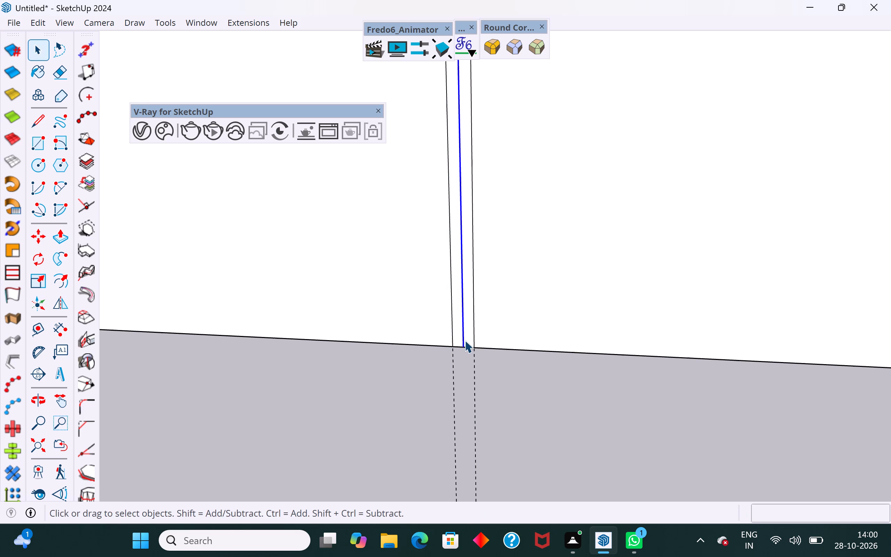
key(Delete)
Delete the two vertical construction guides on the front panel.
scroll(464, 341, down, 6)
drag(503, 385, 488, 404)
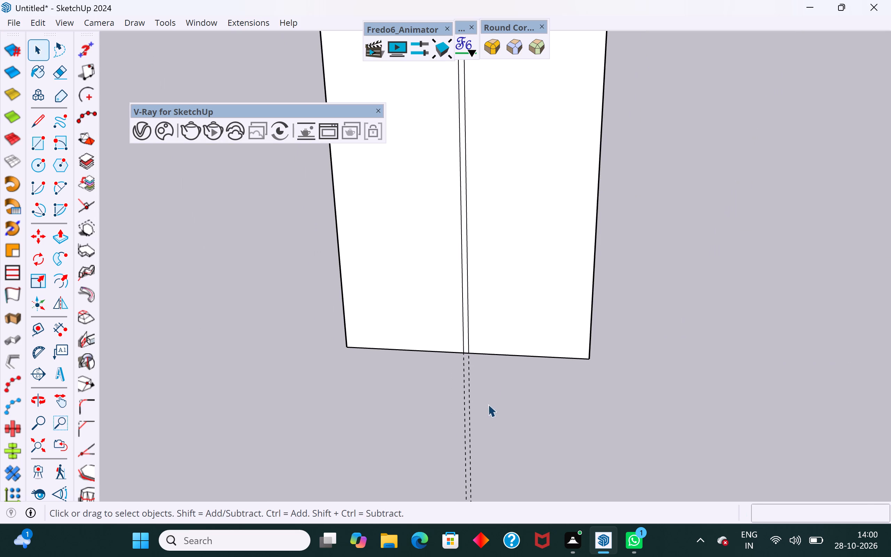
drag(488, 404, 446, 436)
key(Delete)
Push the narrow strip between the two vertical lines 1" back into the front panel to form the door gap.
scroll(499, 398, down, 4)
middle_drag(510, 348, 554, 474)
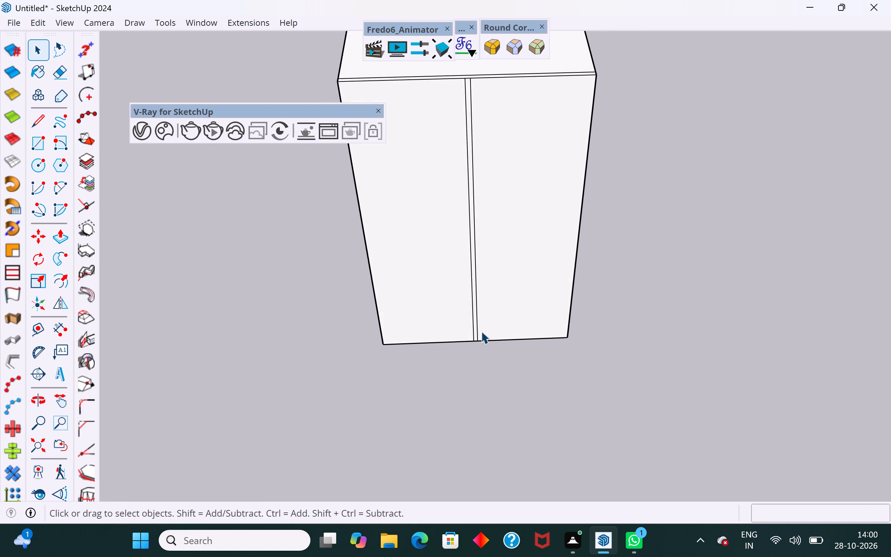
scroll(481, 333, down, 5)
scroll(489, 87, up, 6)
middle_drag(492, 223, 723, 266)
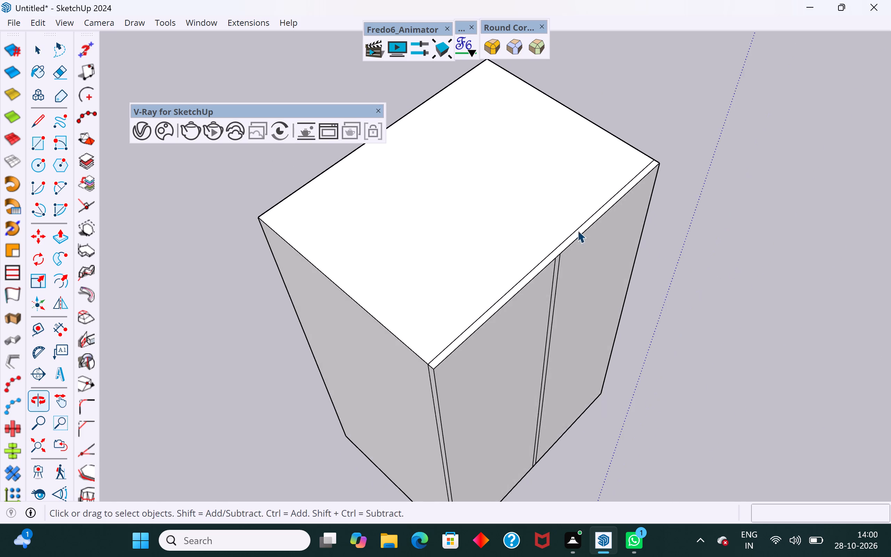
middle_drag(534, 210, 642, 234)
scroll(609, 233, up, 8)
middle_drag(571, 237, 505, 210)
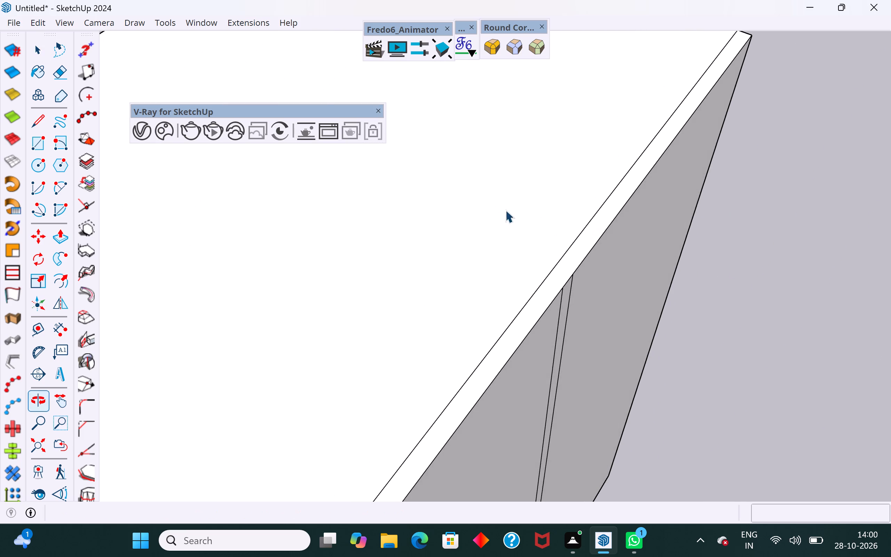
click(568, 290)
click(564, 293)
click(565, 294)
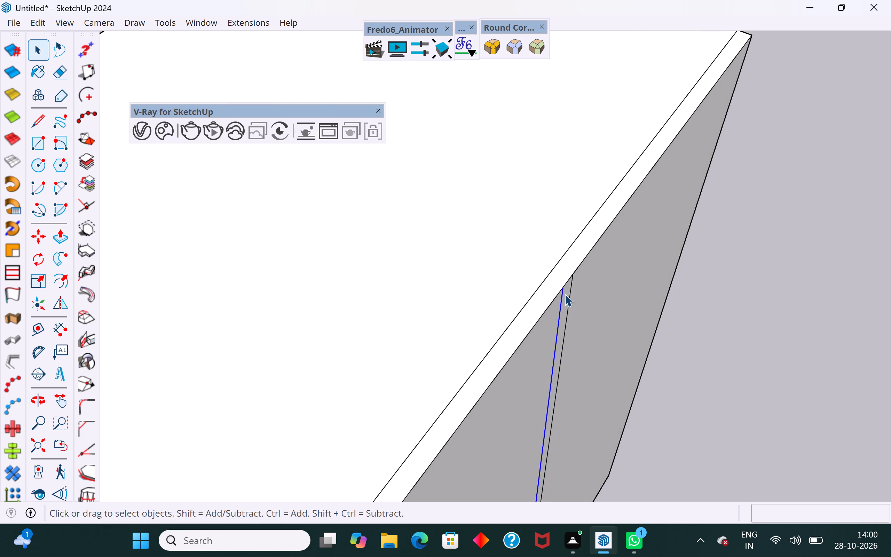
scroll(565, 294, up, 1)
click(64, 239)
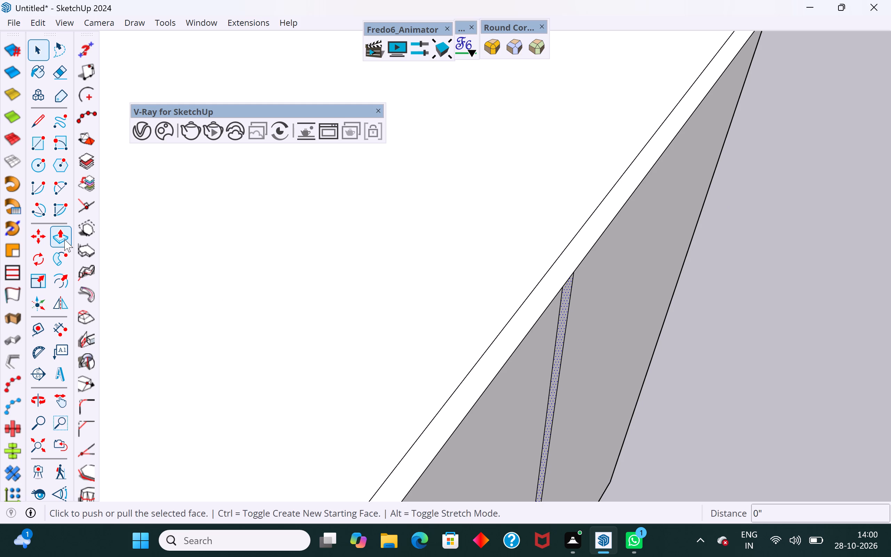
scroll(526, 285, up, 4)
click(579, 287)
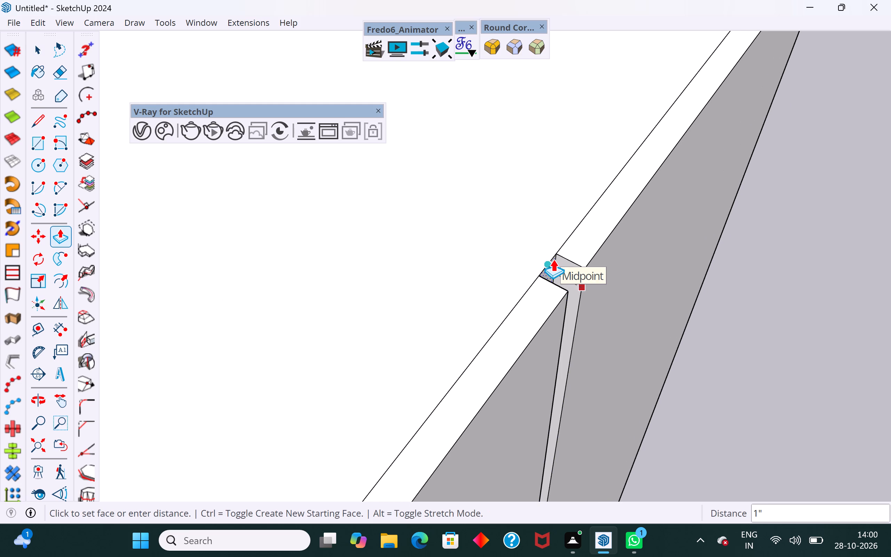
click(553, 259)
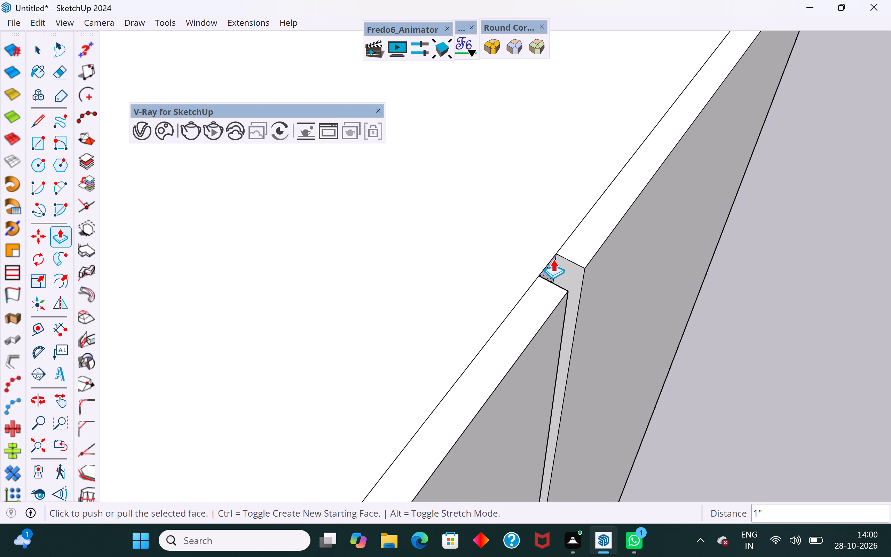
click(36, 51)
scroll(503, 312, down, 14)
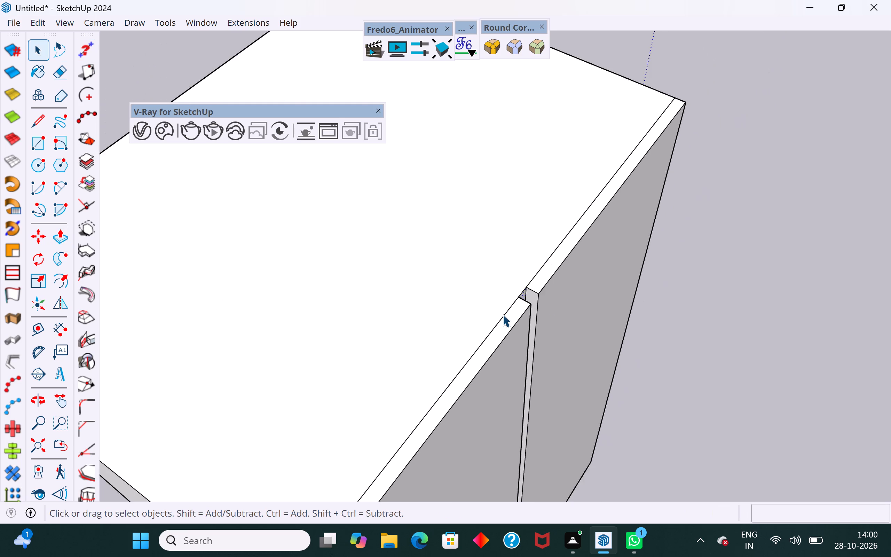
scroll(503, 314, down, 14)
middle_drag(665, 358, 426, 221)
click(601, 333)
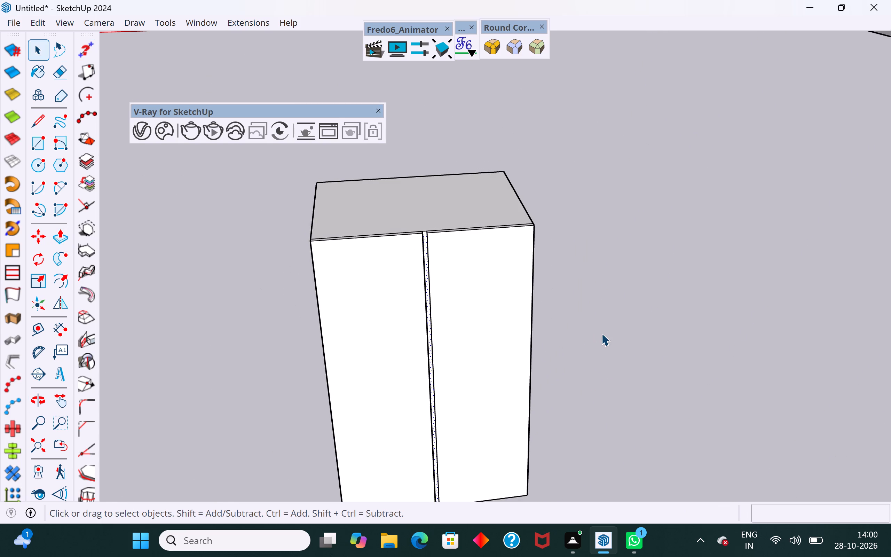
Examine the tall box's two doors and the gap between them from the front and sides.
scroll(621, 282, down, 5)
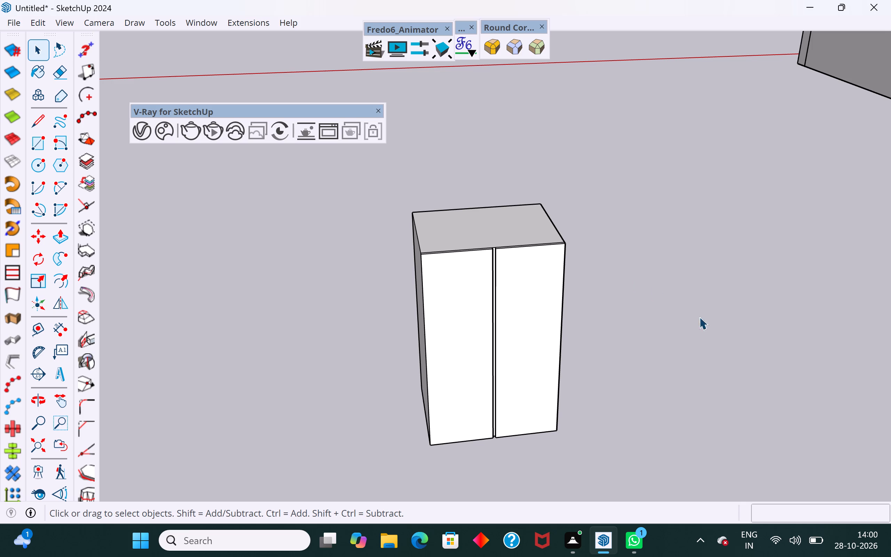
scroll(676, 458, down, 2)
scroll(594, 210, down, 9)
middle_drag(635, 366, 518, 335)
scroll(538, 302, up, 7)
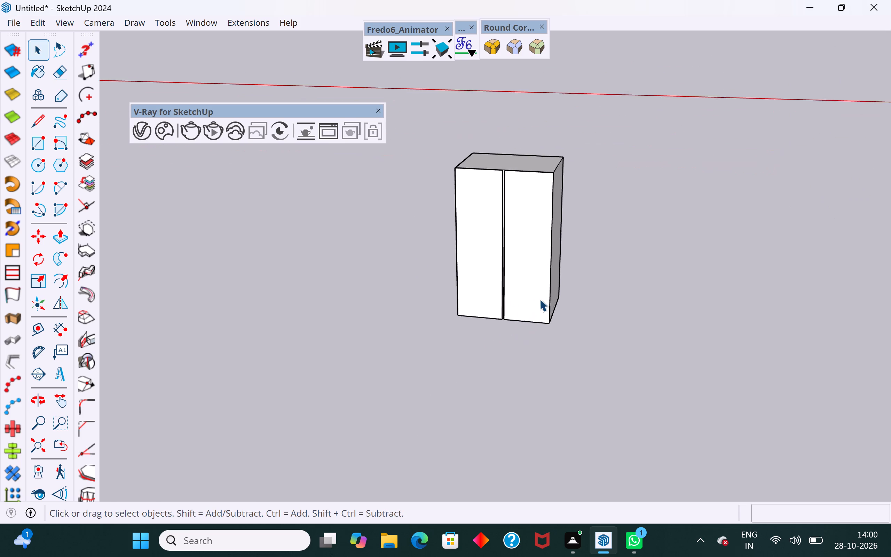
scroll(539, 299, up, 1)
middle_drag(576, 312, 694, 327)
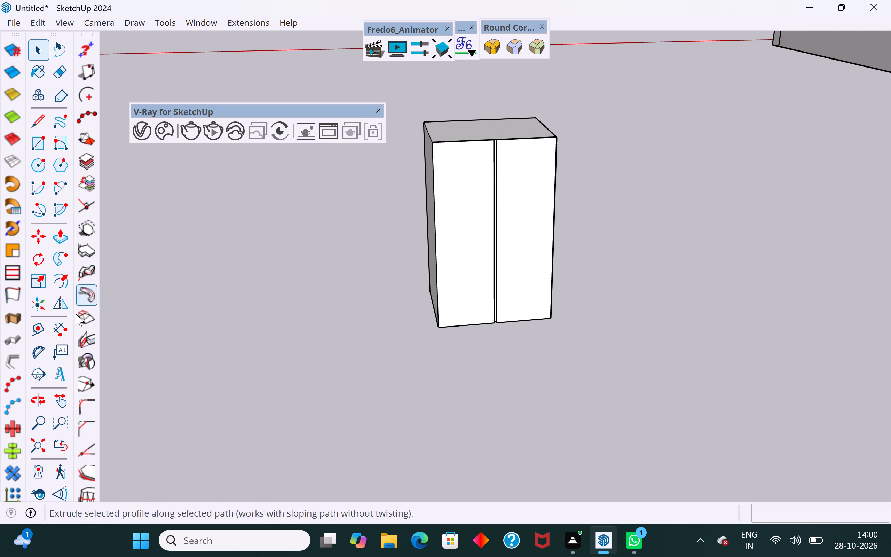
scroll(424, 250, down, 4)
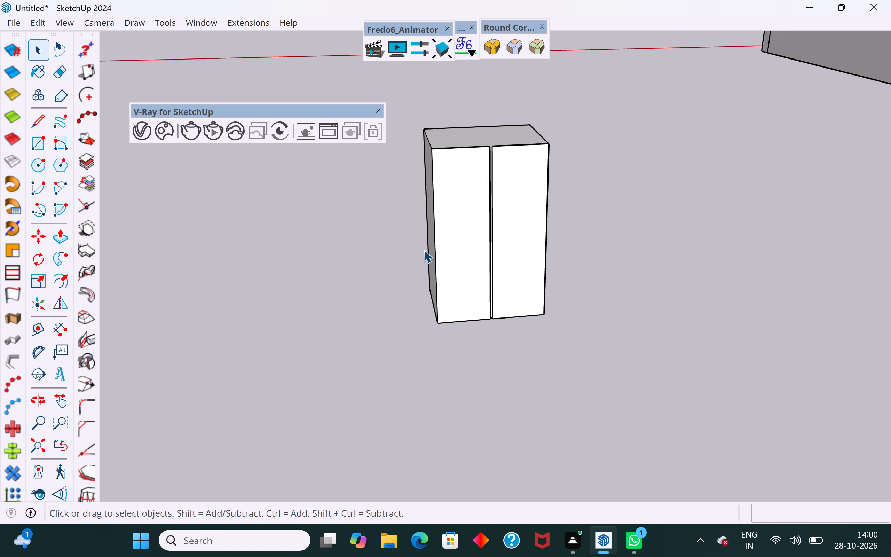
middle_drag(570, 288, 777, 289)
scroll(540, 218, up, 5)
middle_drag(603, 309, 592, 299)
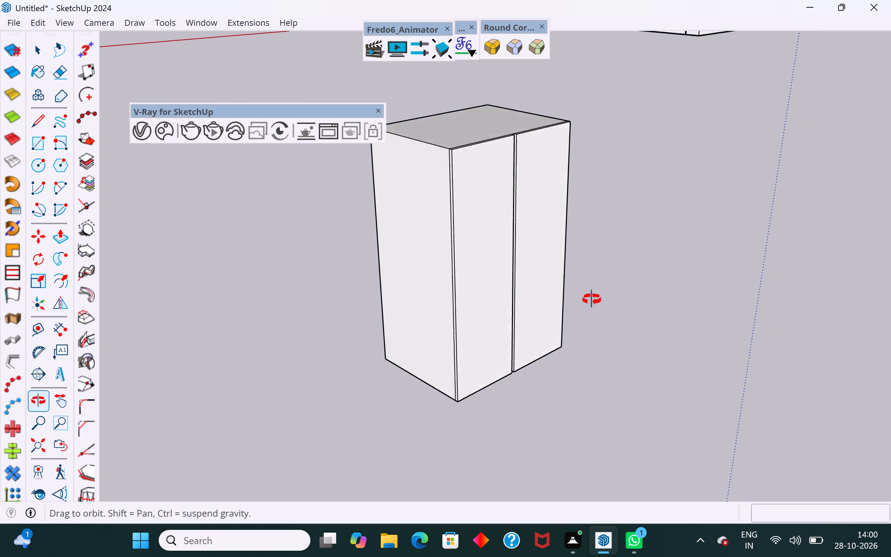
middle_drag(592, 299, 295, 463)
scroll(625, 289, up, 1)
scroll(494, 242, up, 3)
scroll(615, 257, down, 5)
middle_drag(554, 229, 618, 78)
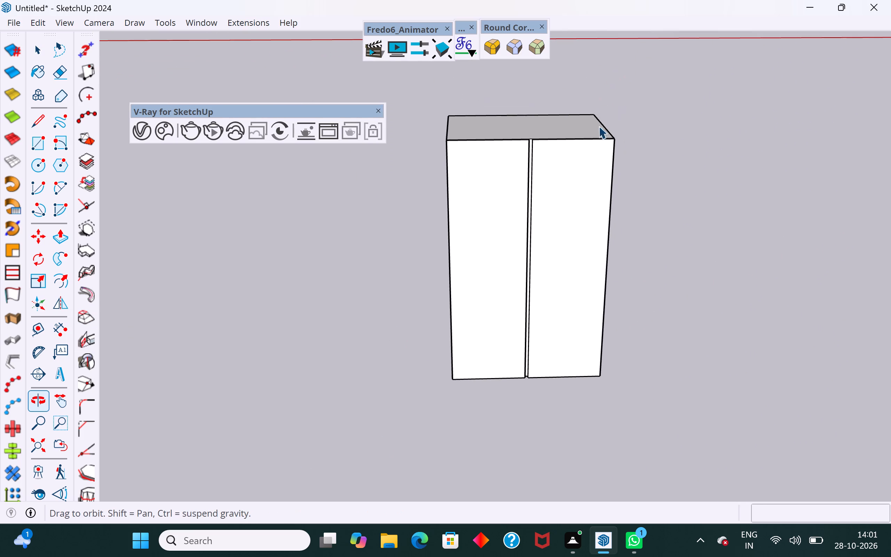
scroll(499, 189, up, 2)
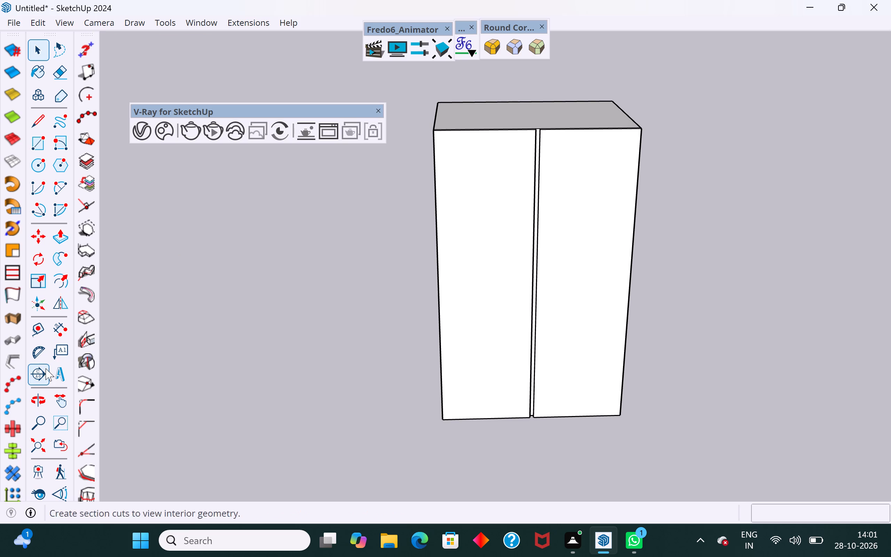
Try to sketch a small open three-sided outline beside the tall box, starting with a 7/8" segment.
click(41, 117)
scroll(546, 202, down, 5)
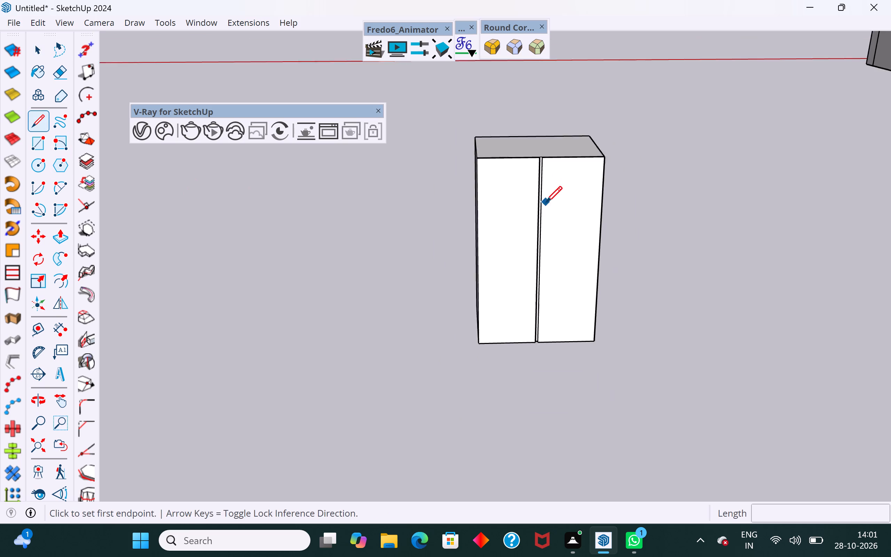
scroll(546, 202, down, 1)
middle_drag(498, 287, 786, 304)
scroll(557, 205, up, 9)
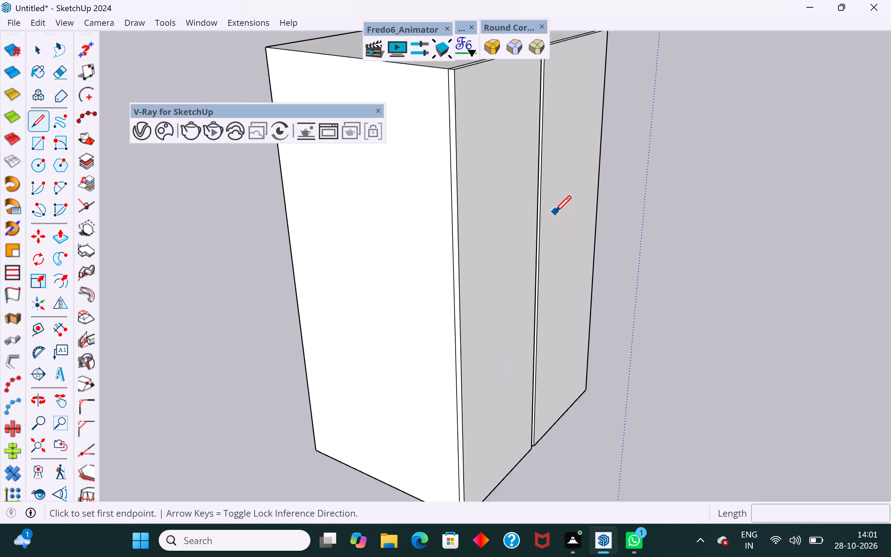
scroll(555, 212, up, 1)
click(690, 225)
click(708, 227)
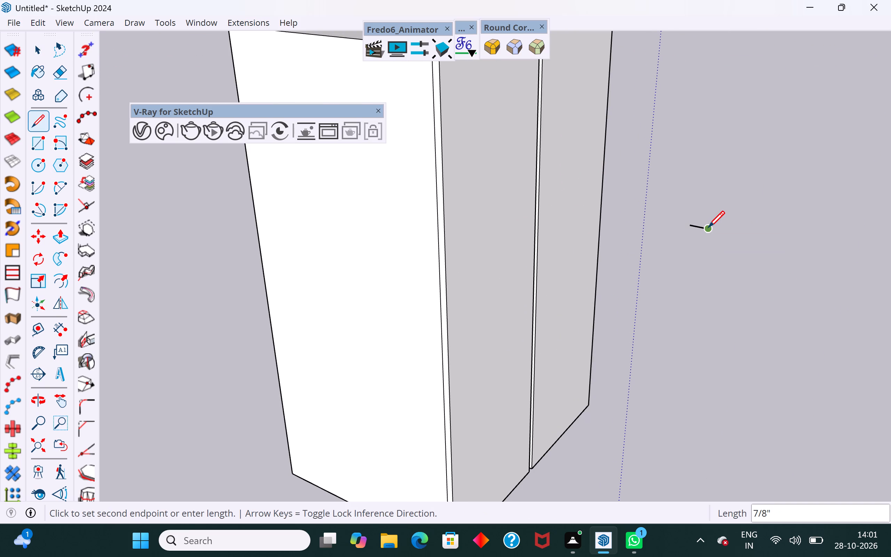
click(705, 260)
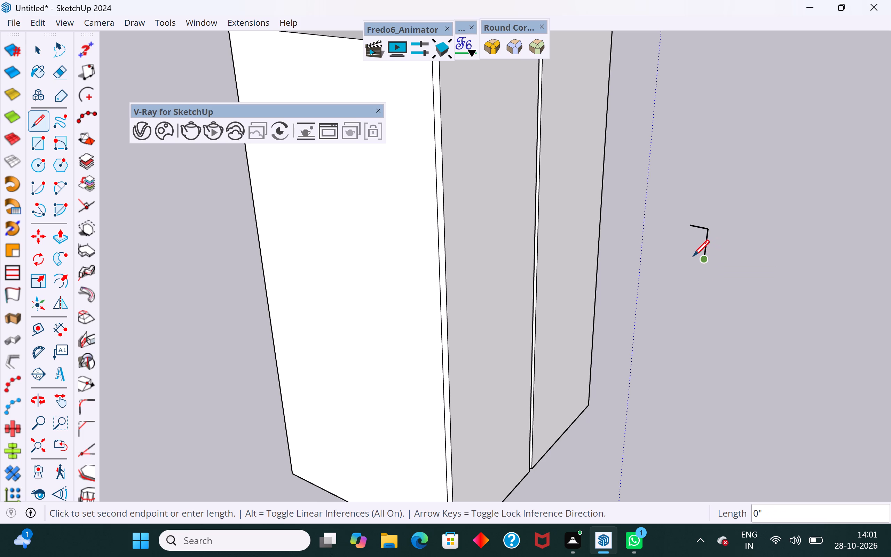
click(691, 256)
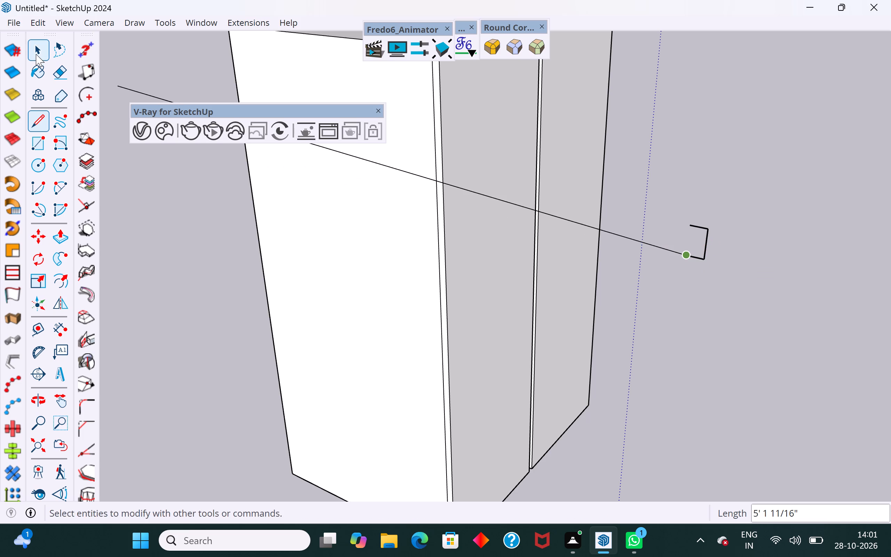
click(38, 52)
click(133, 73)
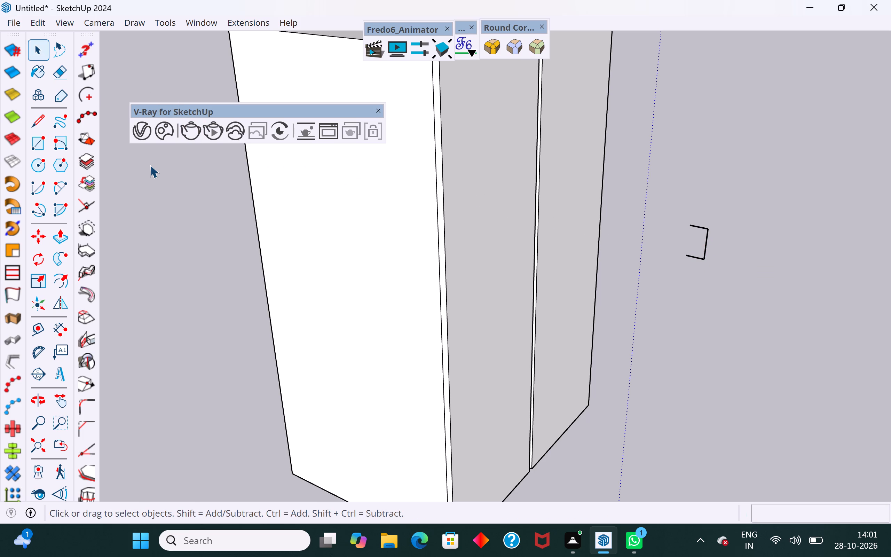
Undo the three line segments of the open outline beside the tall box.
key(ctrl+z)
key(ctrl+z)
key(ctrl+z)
Draw a free-standing vertical line about 3 13/16" long along the blue axis beside the tall box.
click(40, 120)
click(725, 194)
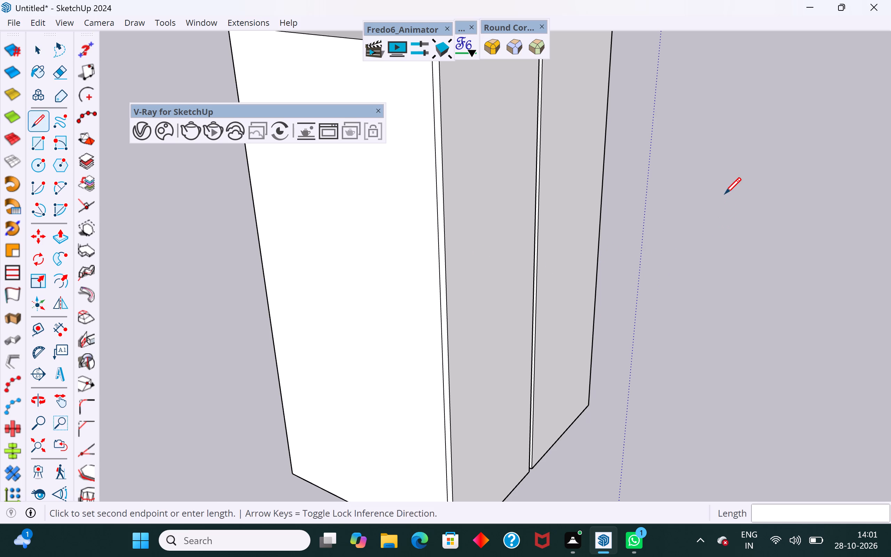
click(715, 261)
click(38, 49)
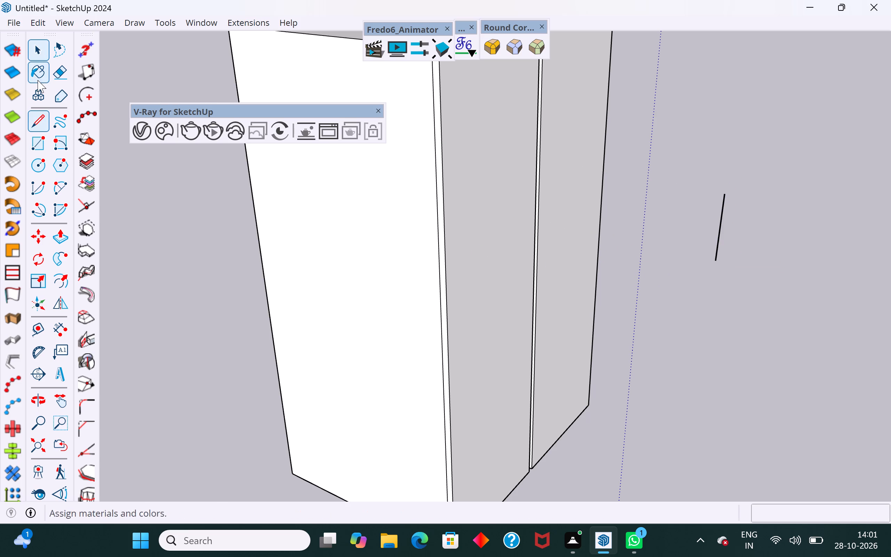
Draw a short horizontal line from each end of the free-standing vertical line, the lower about 1 3/16" long, forming an open C.
click(38, 126)
click(725, 196)
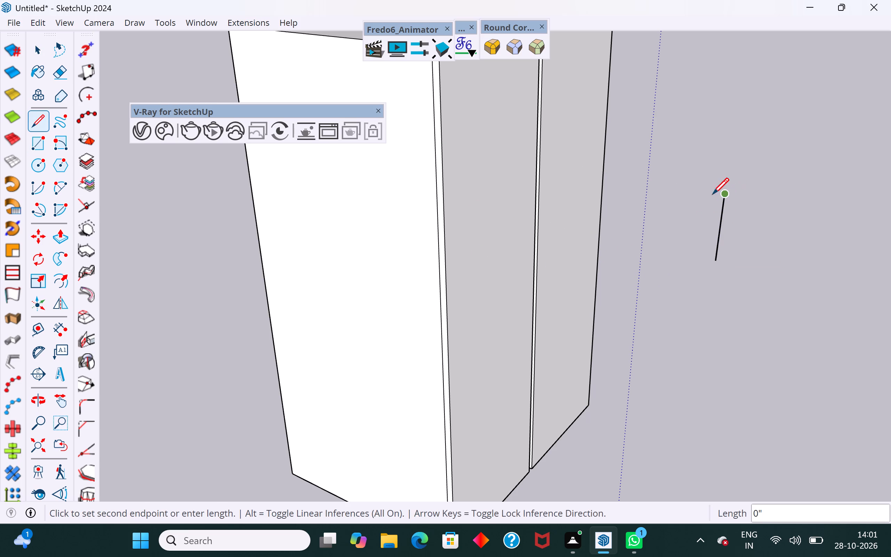
click(703, 190)
key(space)
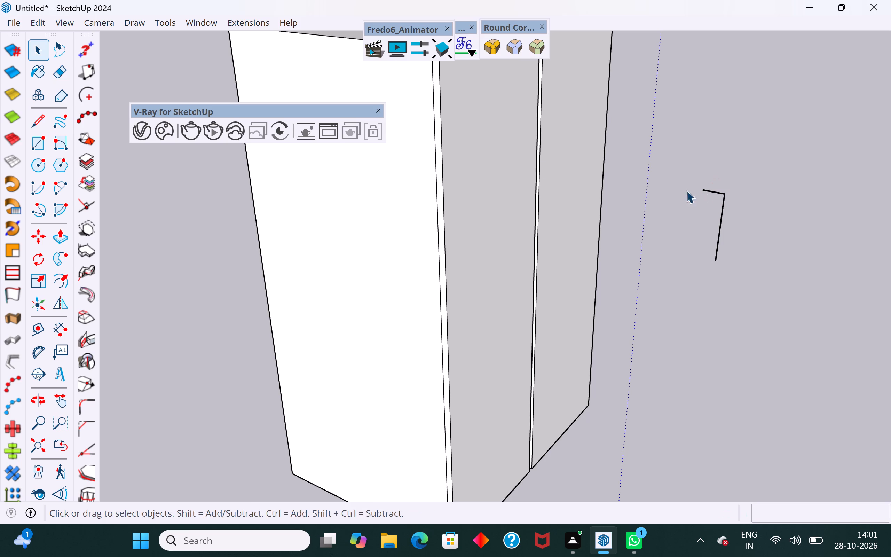
click(42, 113)
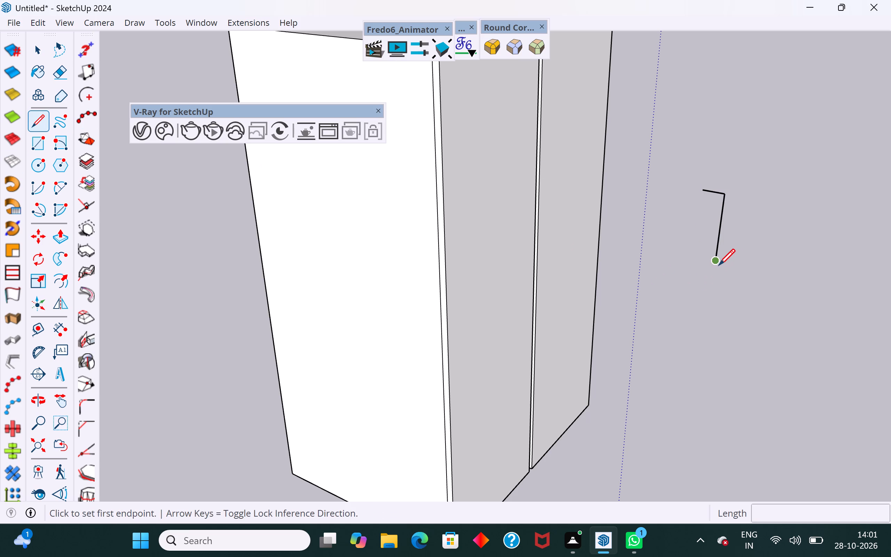
click(717, 263)
click(689, 263)
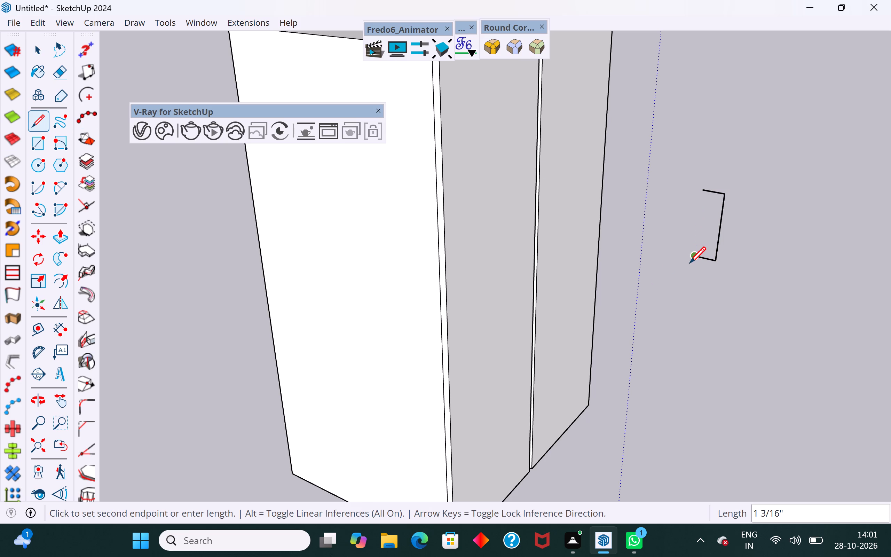
click(42, 48)
click(644, 321)
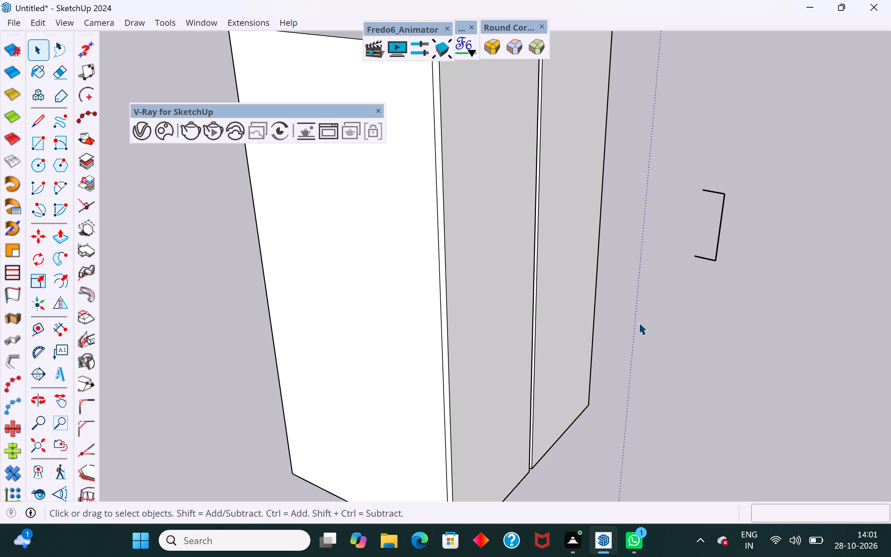
Close the C outline into a handle profile with inner lines about 1/4" in, the inner vertical about 3 3/8" long.
scroll(542, 331, down, 7)
middle_drag(711, 276, 417, 271)
scroll(664, 228, down, 5)
scroll(368, 259, up, 14)
middle_drag(358, 253, 349, 209)
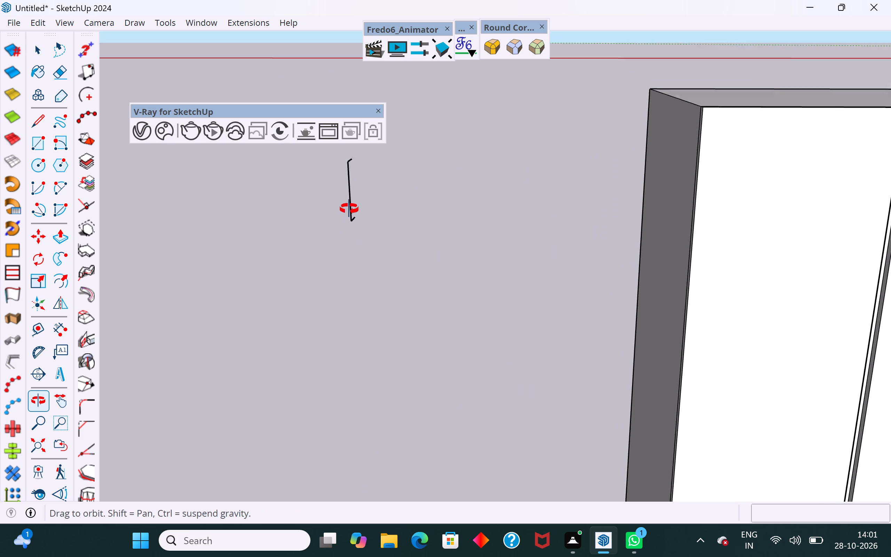
middle_drag(349, 209, 363, 240)
scroll(425, 366, down, 5)
middle_drag(414, 394, 391, 381)
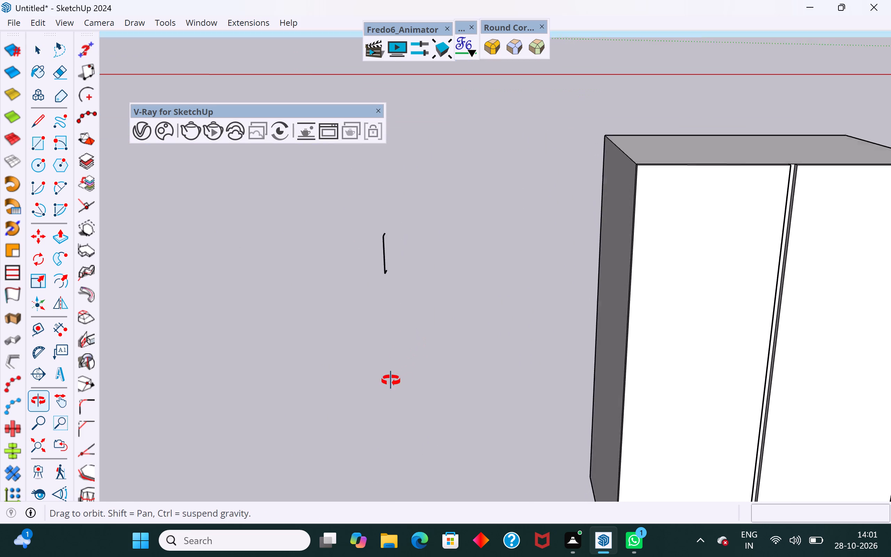
middle_drag(391, 381, 386, 382)
scroll(370, 252, up, 3)
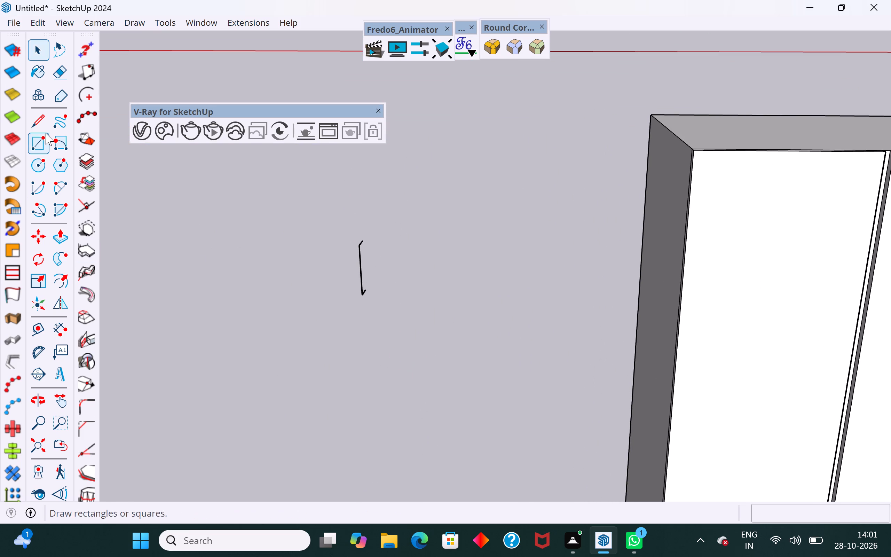
scroll(488, 409, down, 5)
middle_drag(490, 433, 357, 439)
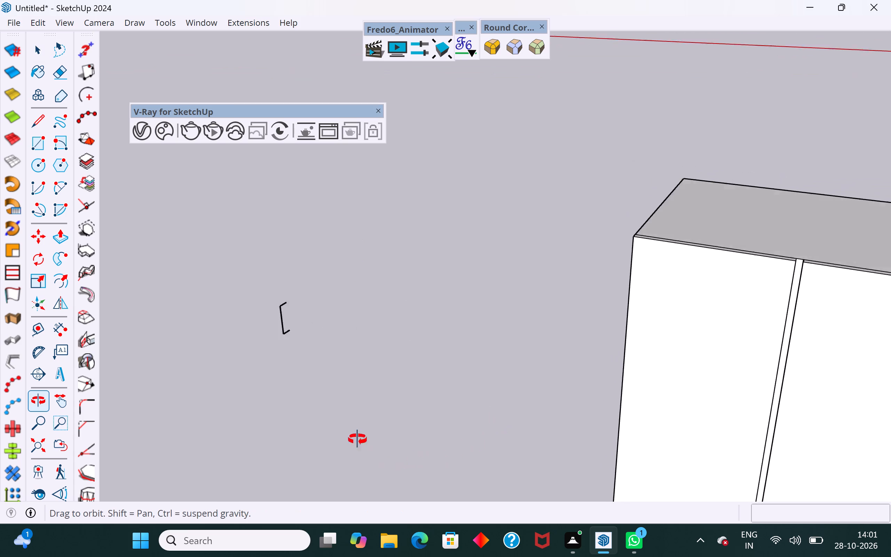
middle_drag(357, 439, 347, 409)
scroll(263, 255, up, 9)
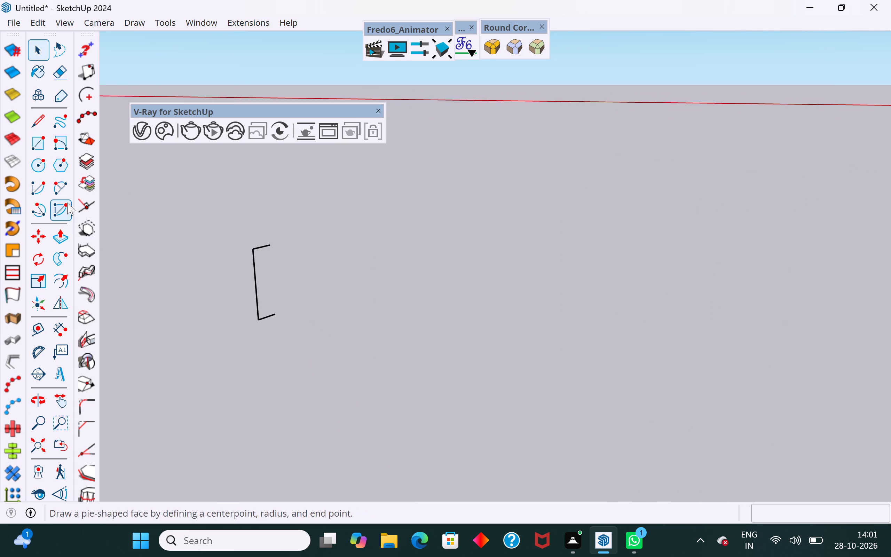
click(38, 118)
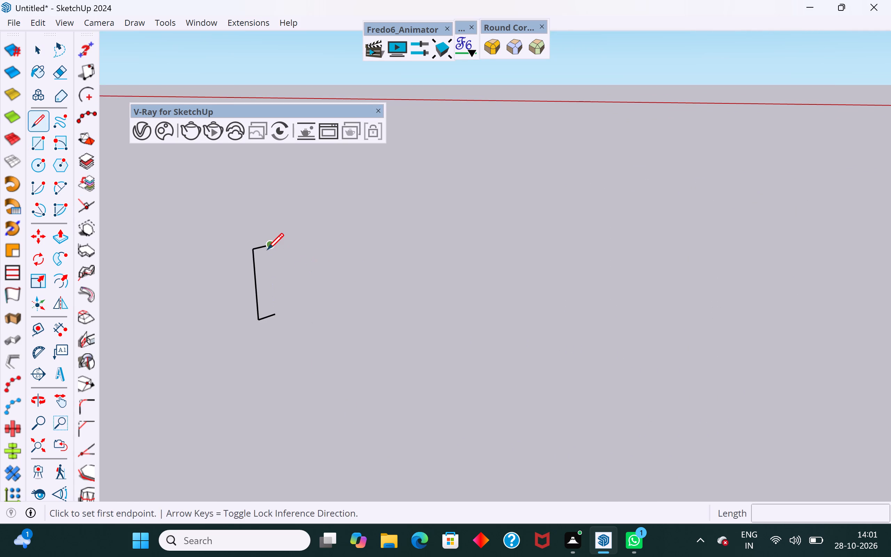
click(267, 248)
scroll(267, 251, up, 6)
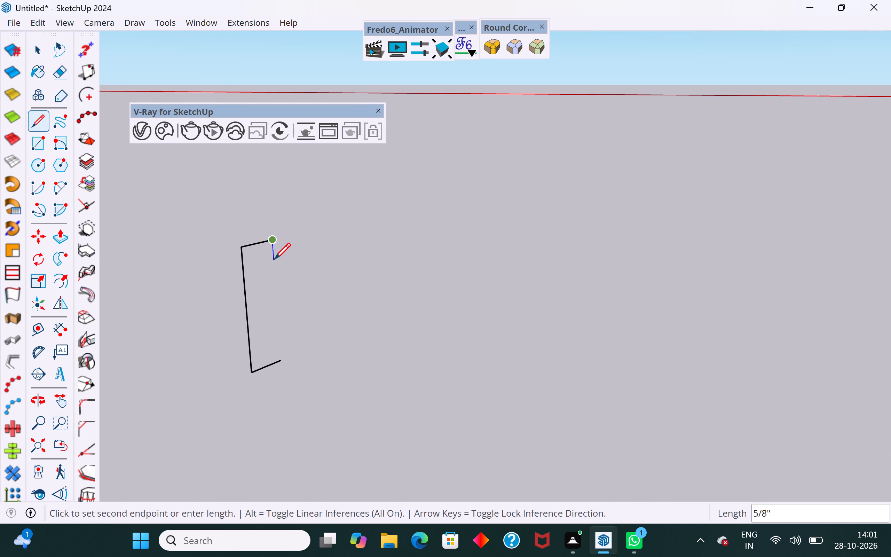
scroll(274, 259, up, 3)
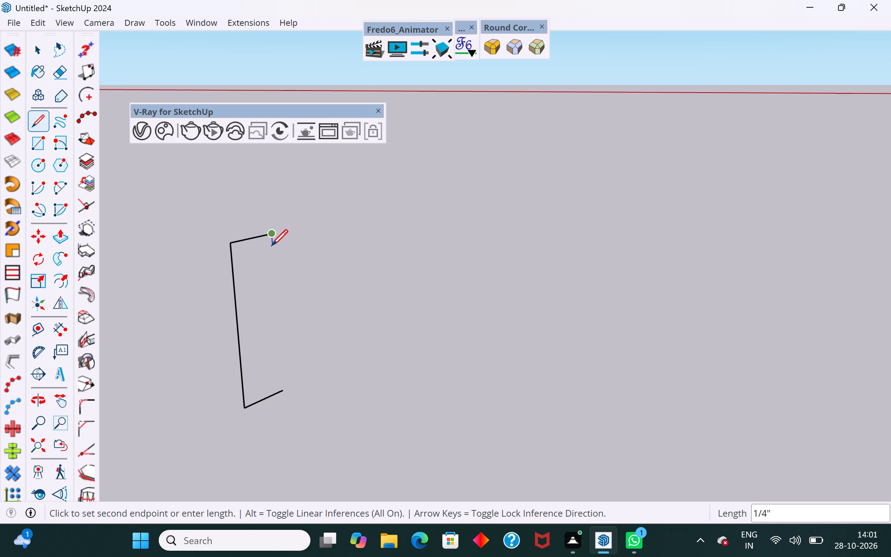
click(271, 245)
click(241, 253)
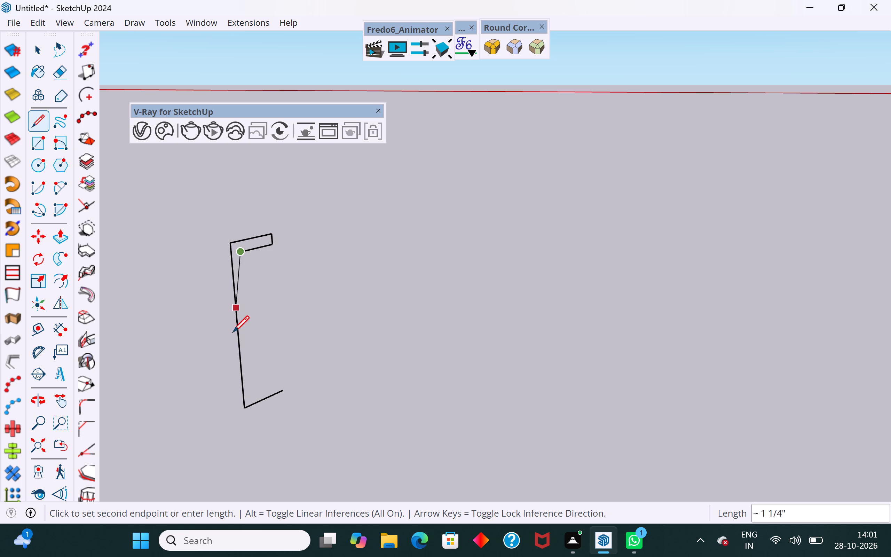
click(253, 395)
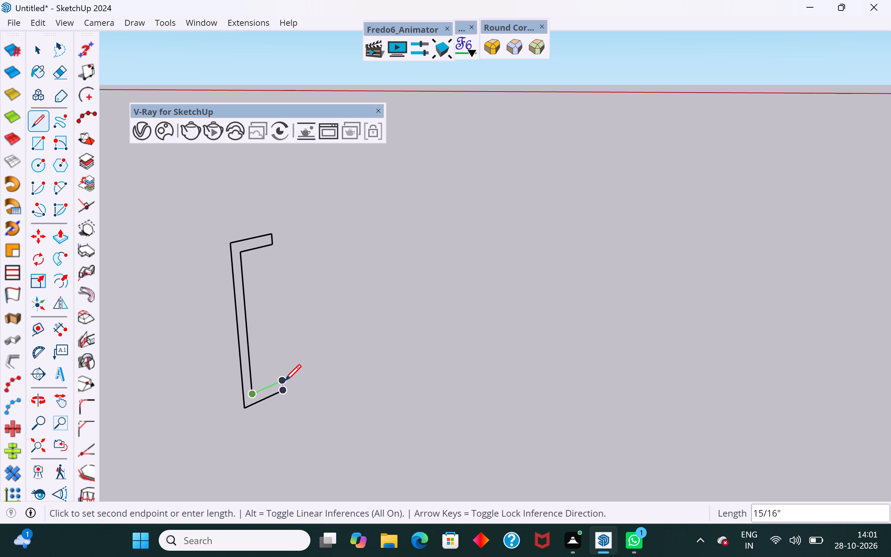
click(282, 381)
click(285, 394)
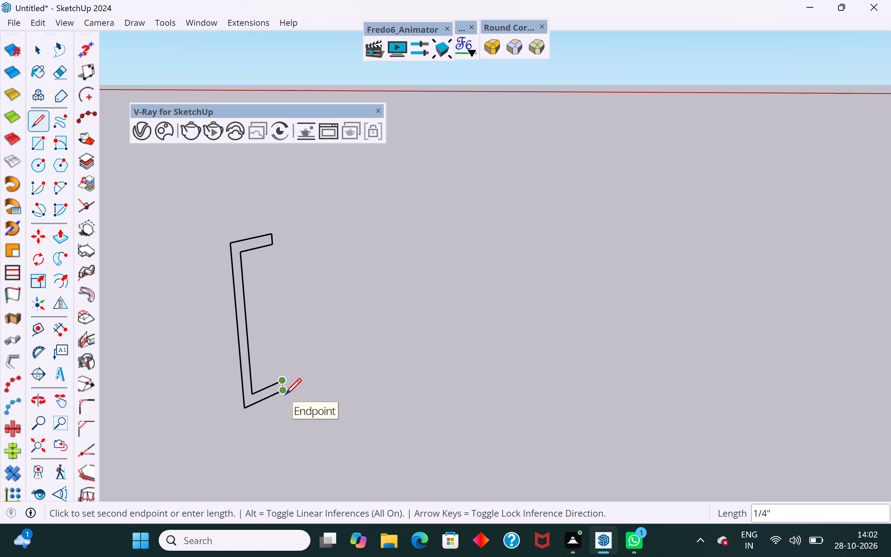
click(32, 50)
click(186, 226)
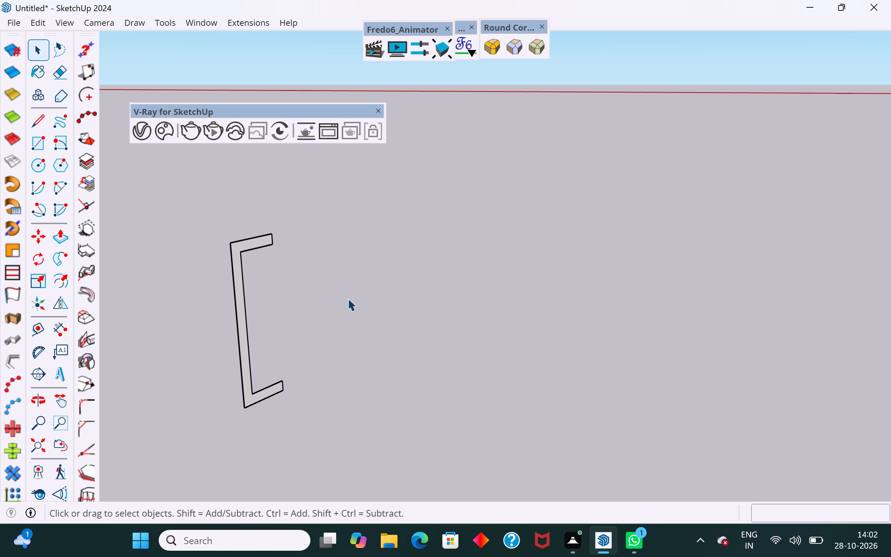
Push/Pull the C-shaped handle profile to a thickness of about 1/8".
click(69, 237)
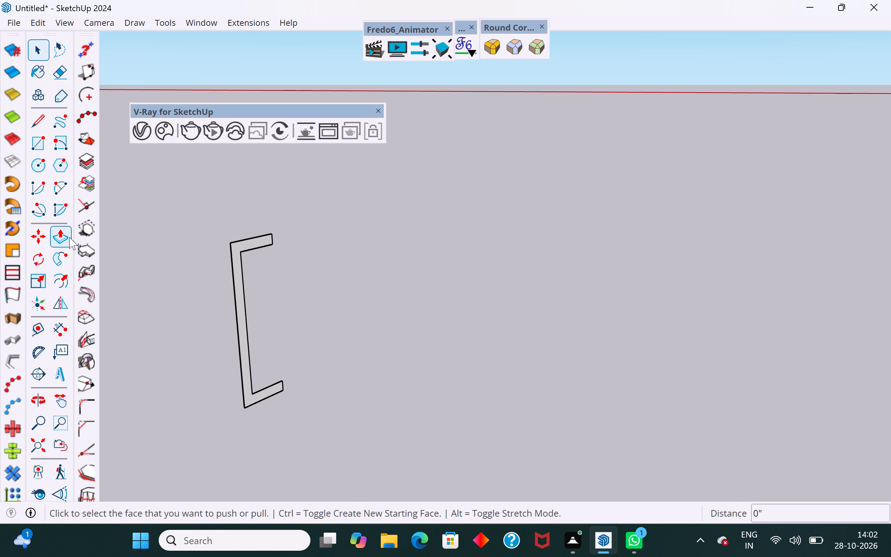
scroll(259, 295, up, 3)
click(229, 296)
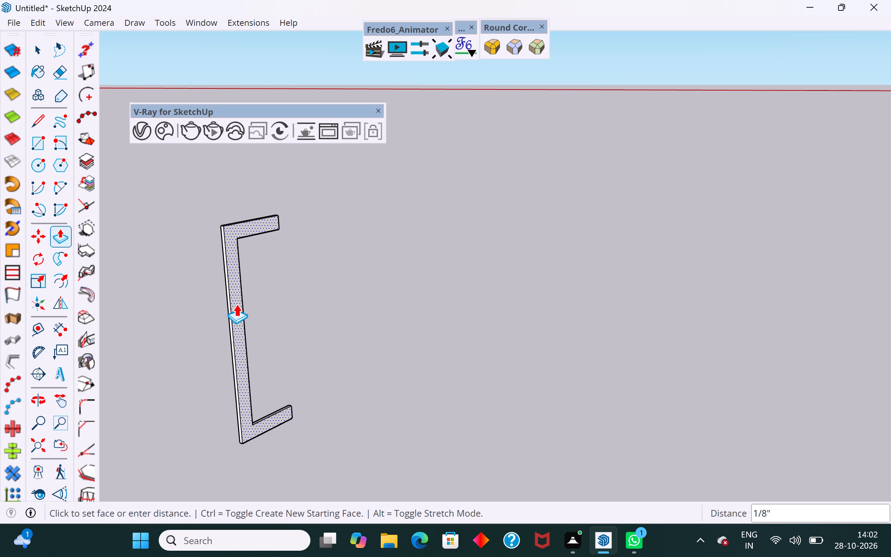
scroll(237, 304, up, 2)
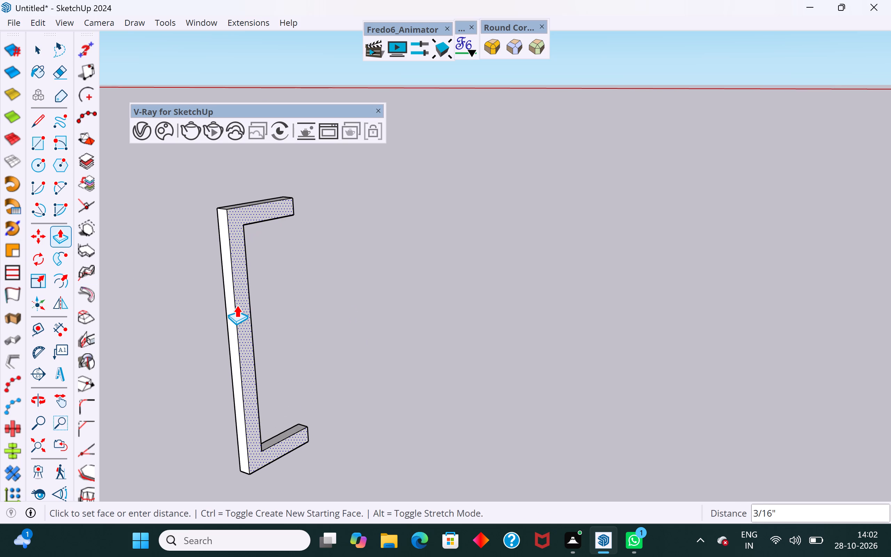
click(234, 303)
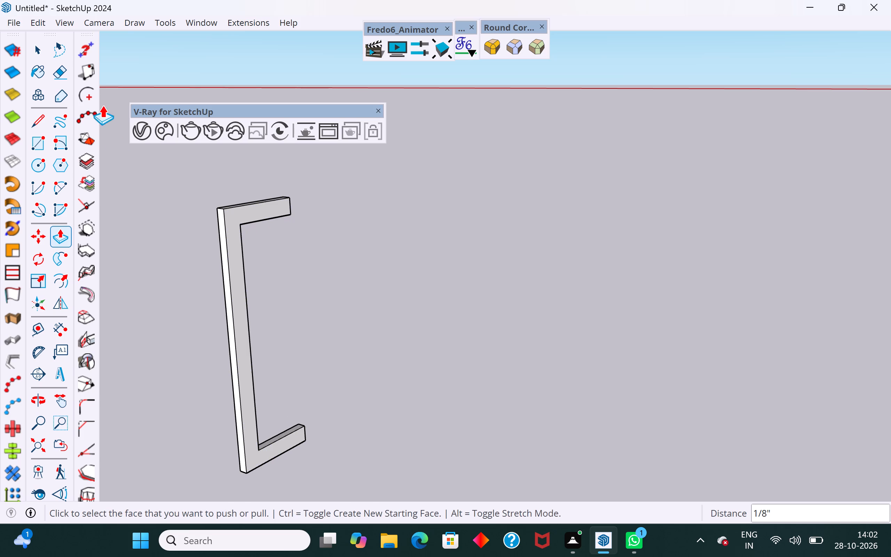
click(44, 50)
click(181, 255)
Make a group from all the faces and edges of the extruded C-shaped handle.
click(243, 205)
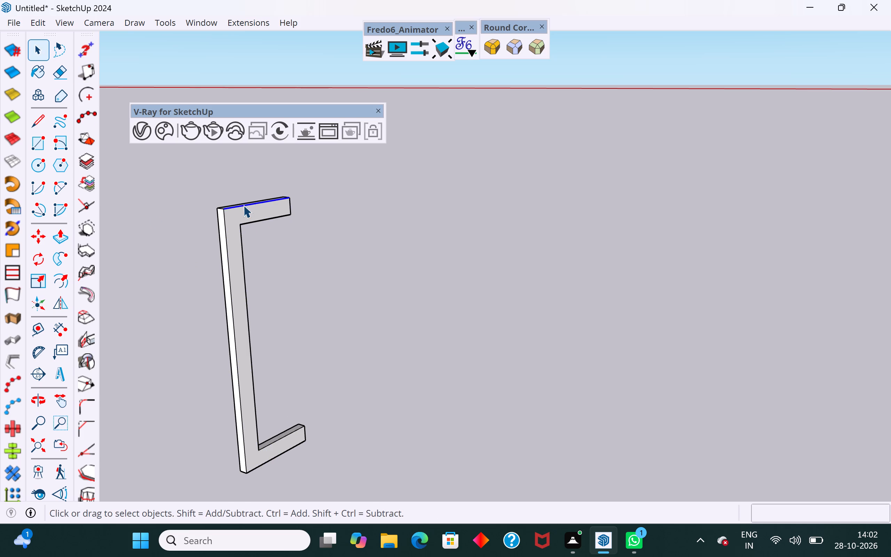
triple_click(246, 211)
right_click(245, 211)
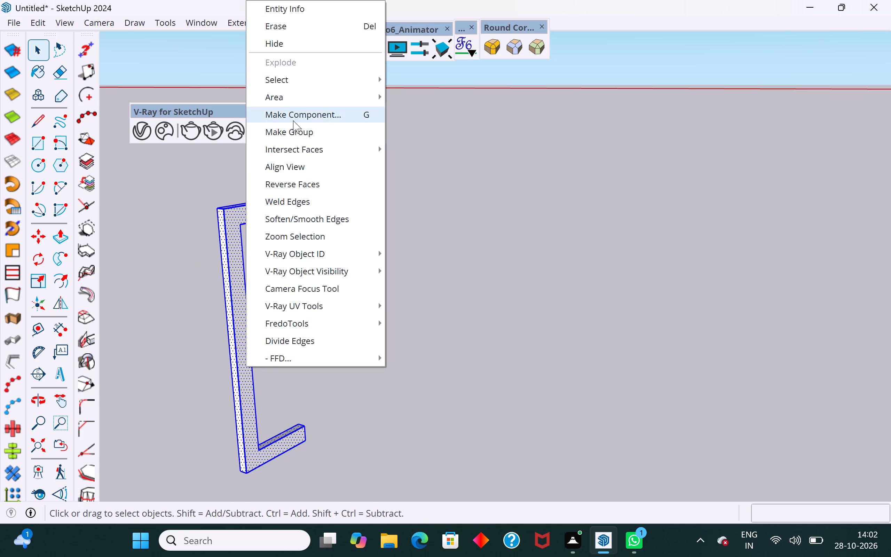
click(295, 136)
scroll(519, 318, down, 10)
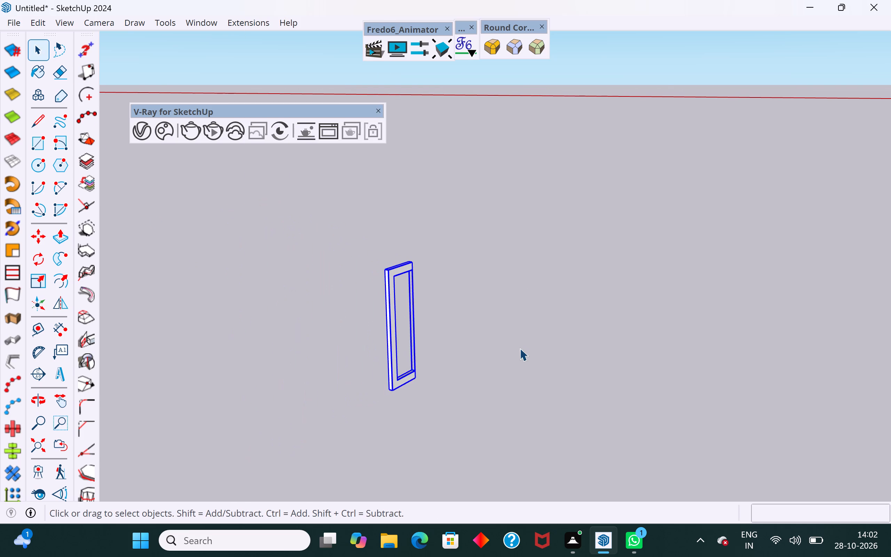
click(520, 348)
Move the handle group by its top corner about 2' 5 1/8" toward the tall box's doors.
middle_drag(545, 393, 775, 408)
scroll(505, 360, down, 4)
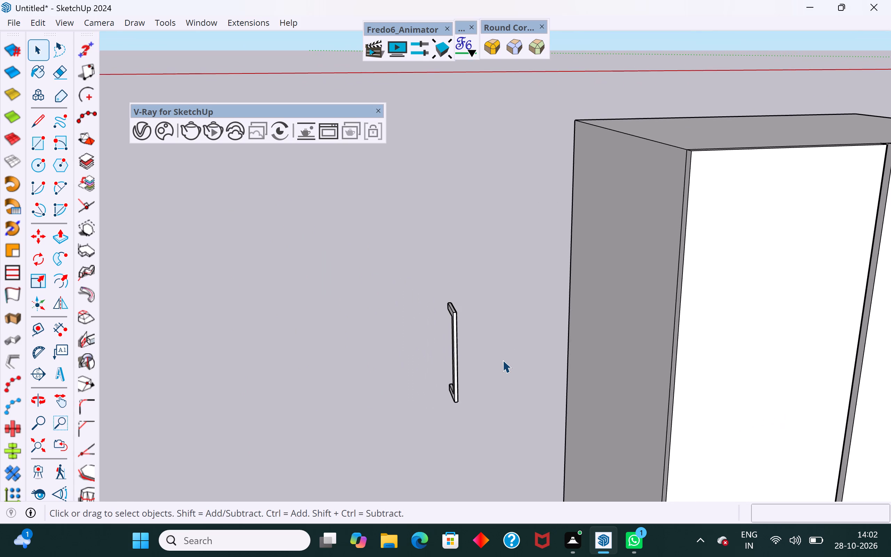
scroll(503, 360, down, 5)
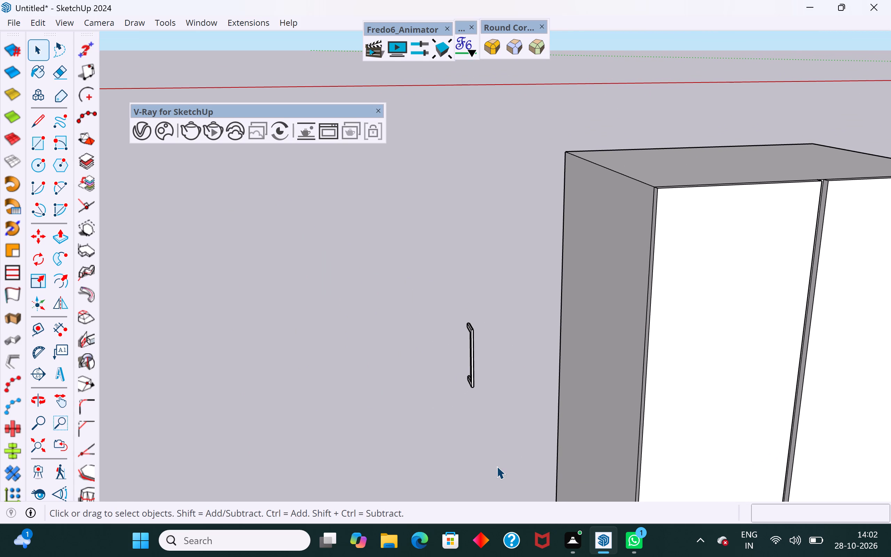
scroll(554, 340, down, 11)
middle_drag(397, 440, 381, 436)
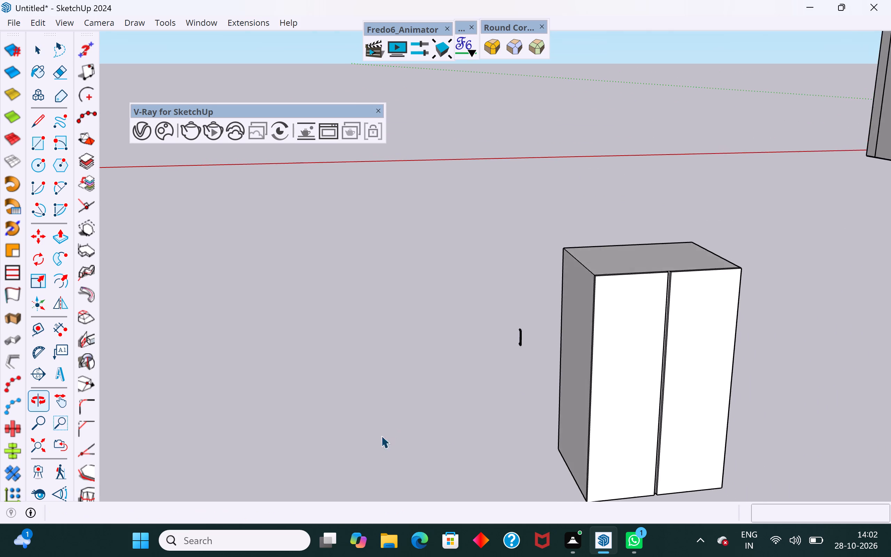
scroll(469, 328, down, 8)
scroll(560, 356, up, 11)
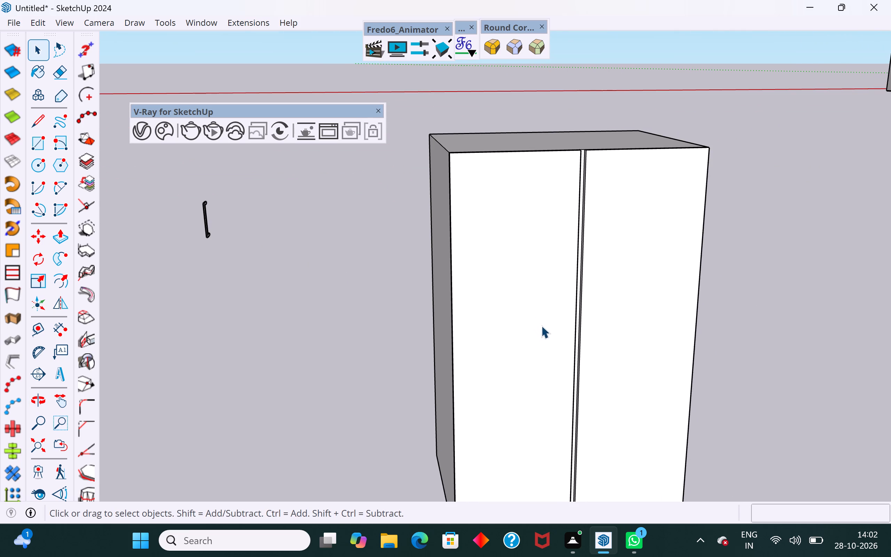
drag(215, 190, 188, 263)
key(m)
click(200, 204)
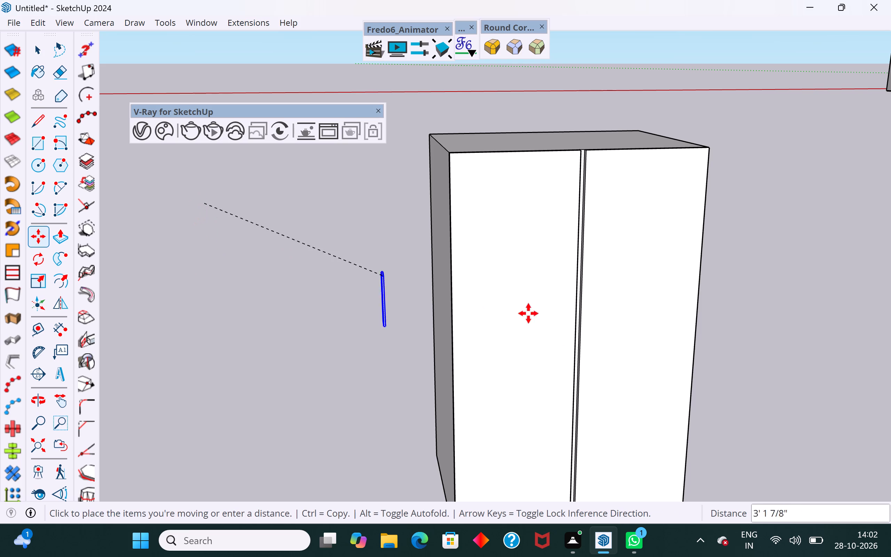
scroll(561, 368, up, 7)
middle_drag(567, 389, 754, 314)
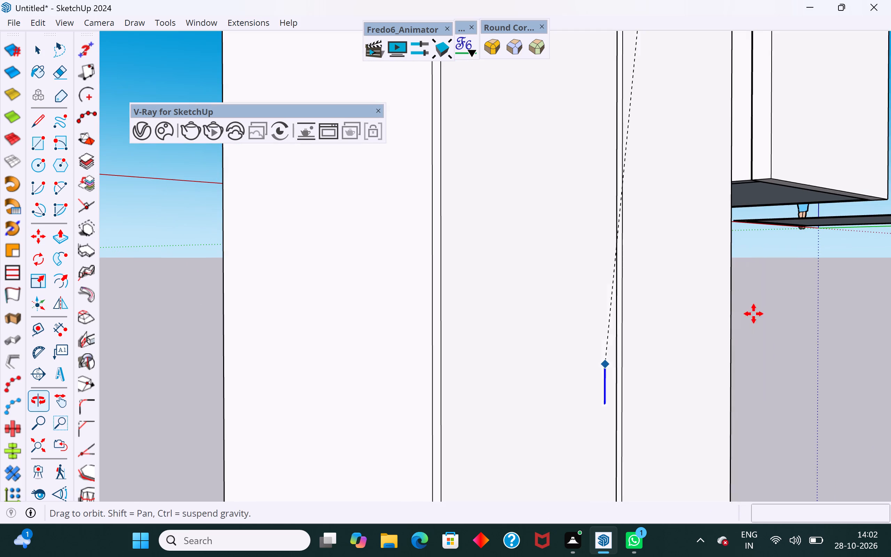
scroll(609, 323, up, 2)
scroll(600, 245, down, 6)
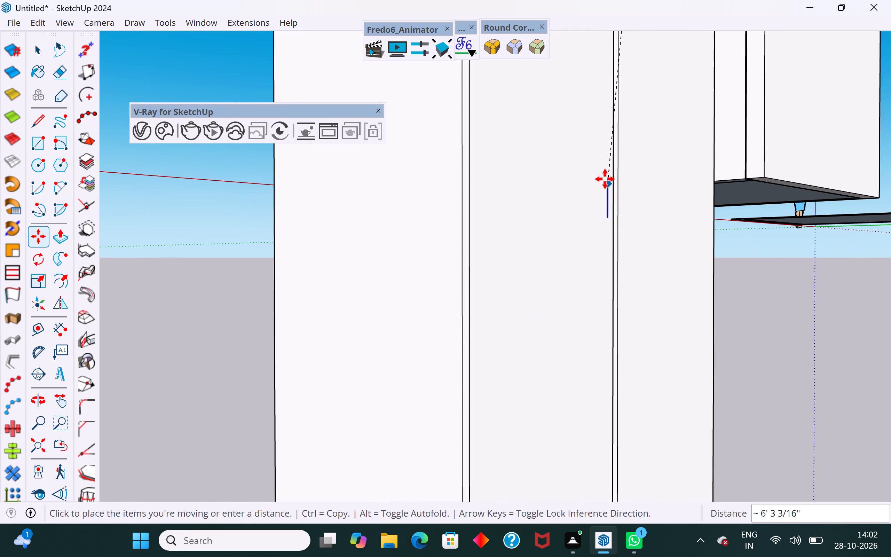
scroll(605, 179, down, 4)
middle_drag(642, 227, 684, 276)
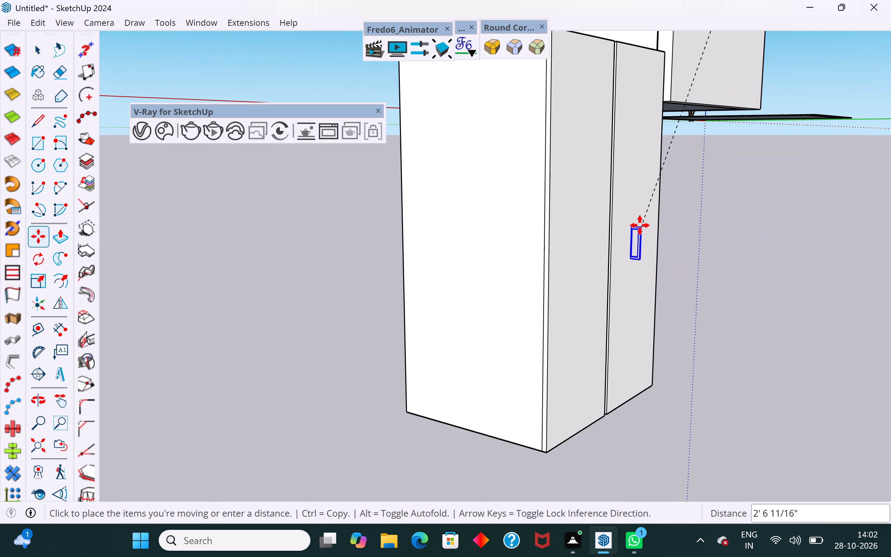
click(626, 205)
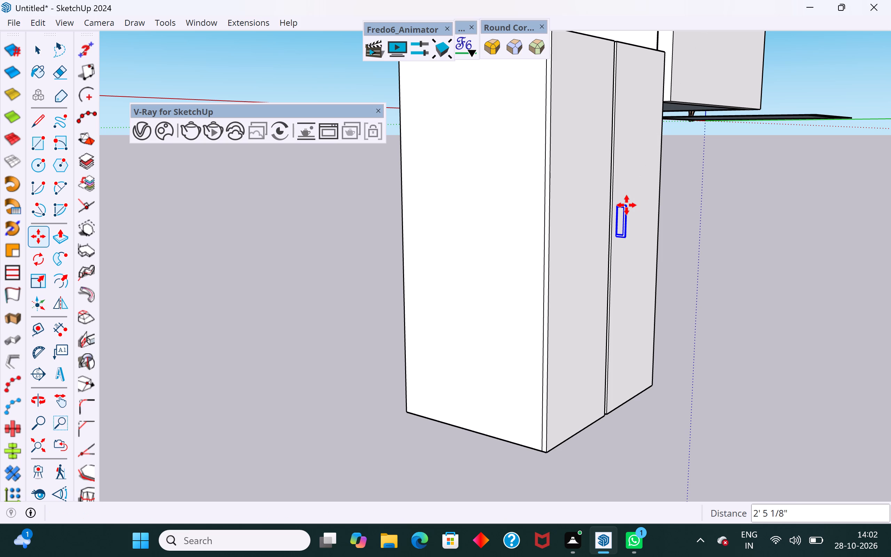
click(46, 56)
click(244, 300)
scroll(592, 279, down, 5)
middle_drag(679, 289, 266, 345)
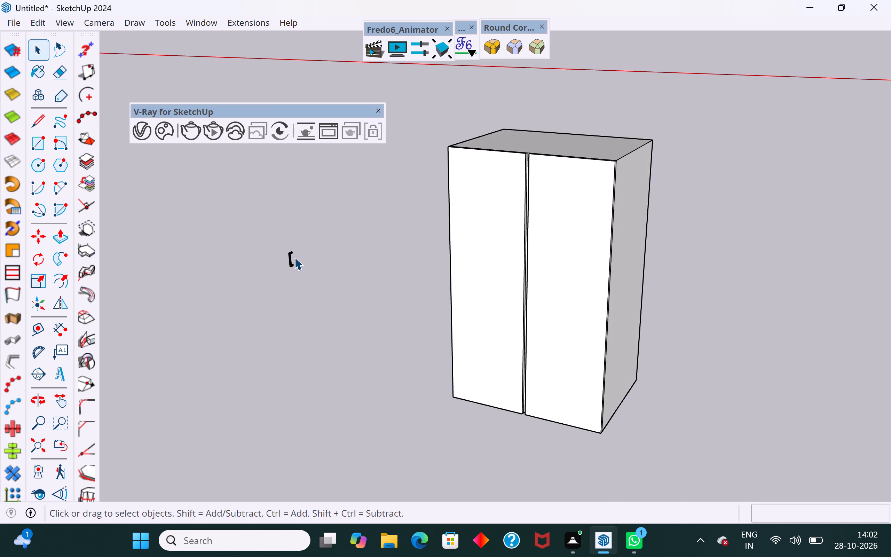
Move the handle group about 7' 3 5/8" onto the tall box's door, near its outer vertical edge.
click(295, 257)
click(292, 264)
key(m)
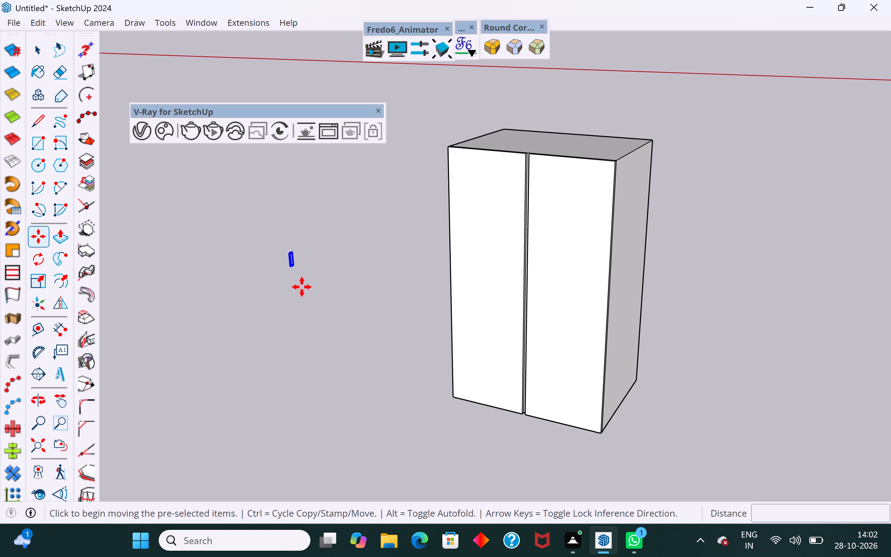
click(296, 265)
scroll(526, 372, up, 3)
scroll(556, 306, up, 2)
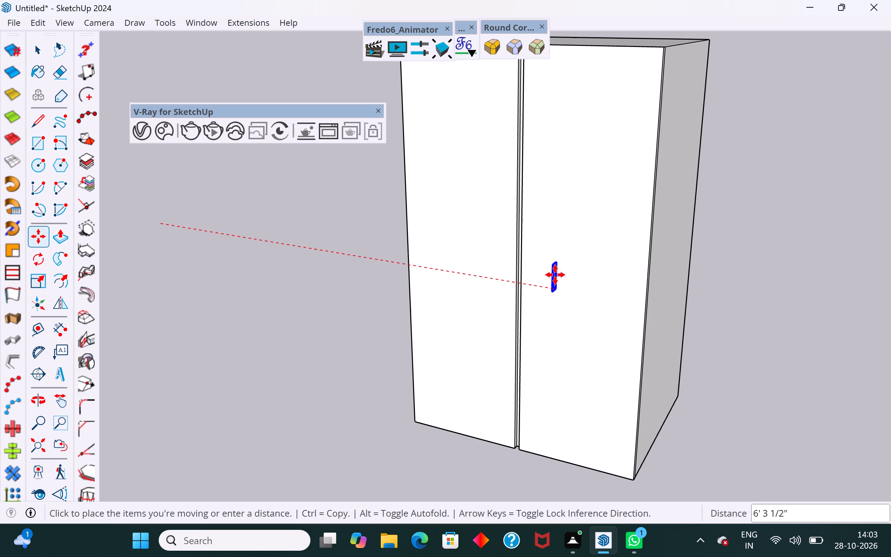
scroll(562, 268, up, 1)
middle_drag(557, 289, 305, 340)
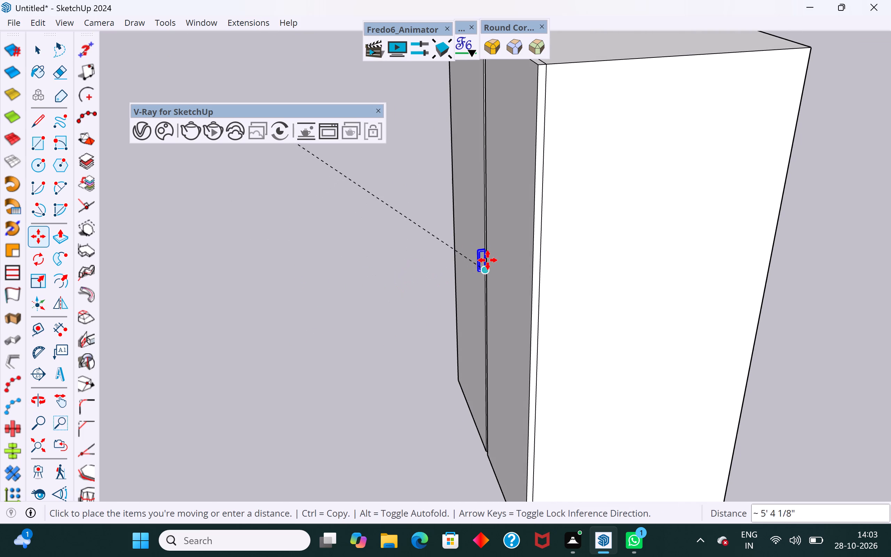
middle_drag(515, 261, 459, 354)
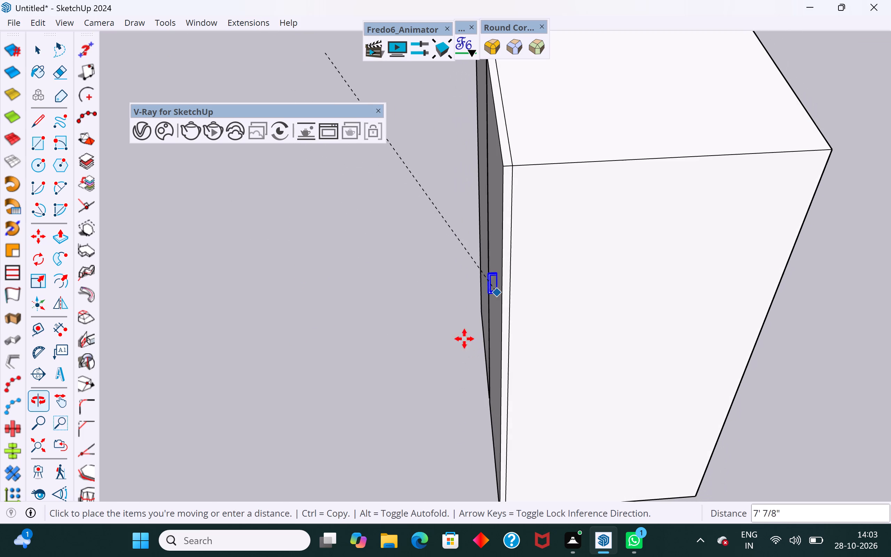
click(498, 255)
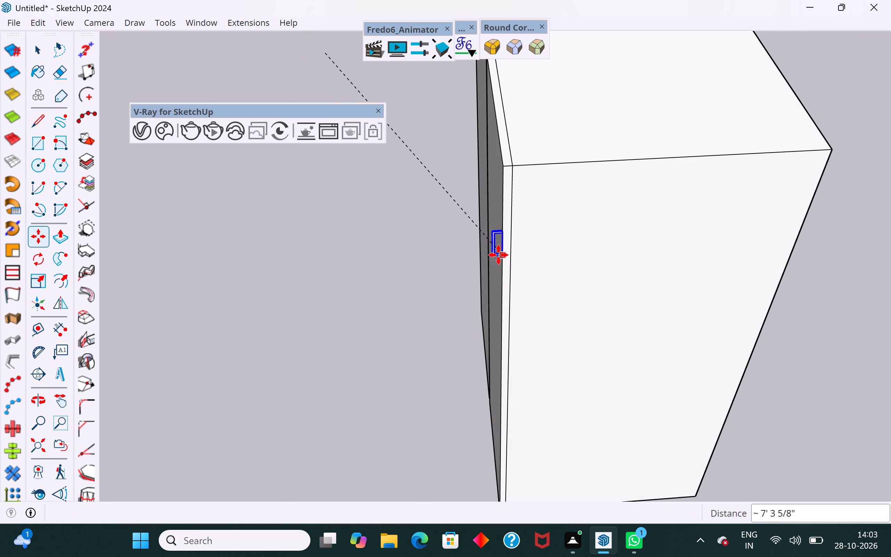
click(42, 54)
click(361, 358)
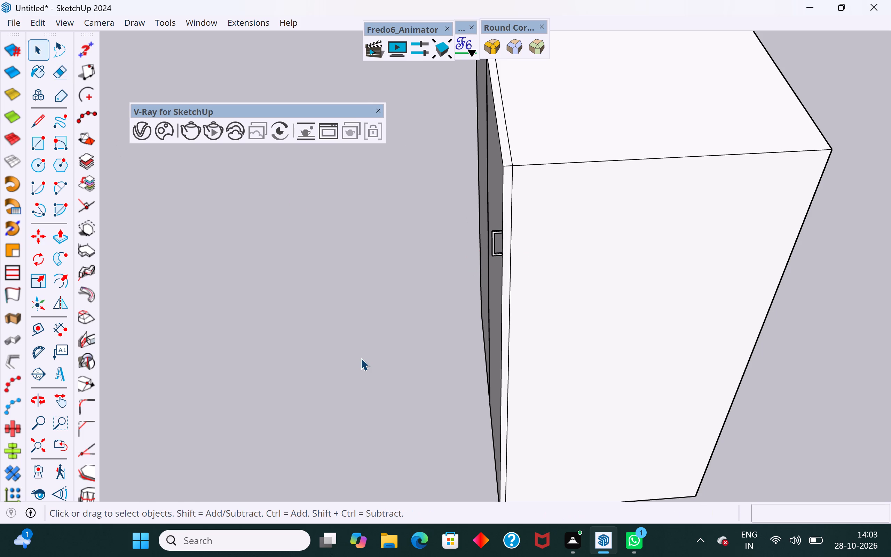
Move the handle group about 2' 4 13/16" across the same door to sit beside the gap between the two doors.
scroll(361, 358, down, 6)
middle_drag(345, 351, 712, 310)
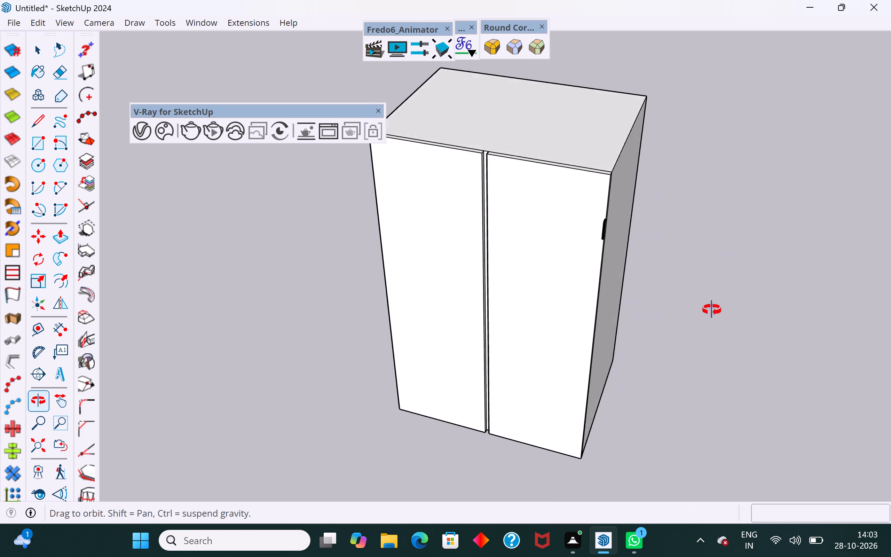
middle_drag(712, 310, 812, 305)
middle_drag(437, 227, 635, 181)
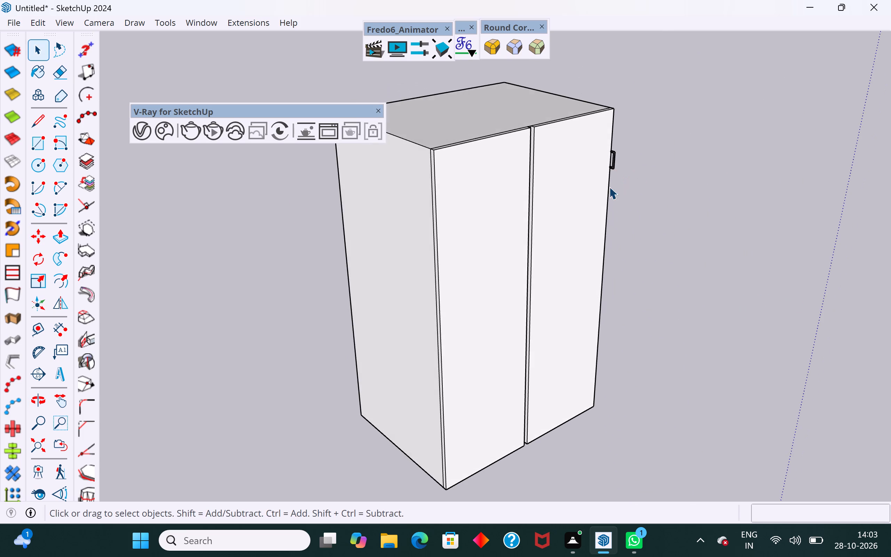
scroll(609, 187, down, 4)
scroll(641, 193, down, 5)
scroll(545, 270, up, 7)
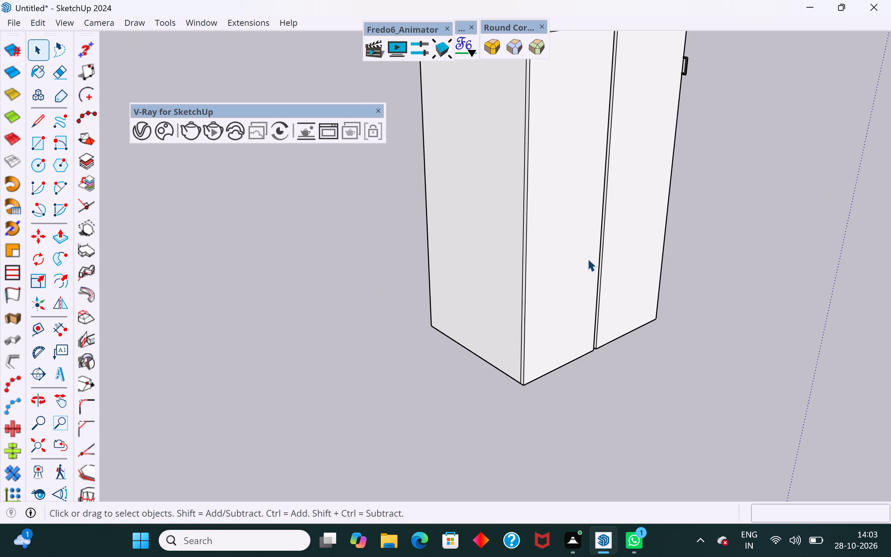
click(687, 74)
key(m)
click(670, 78)
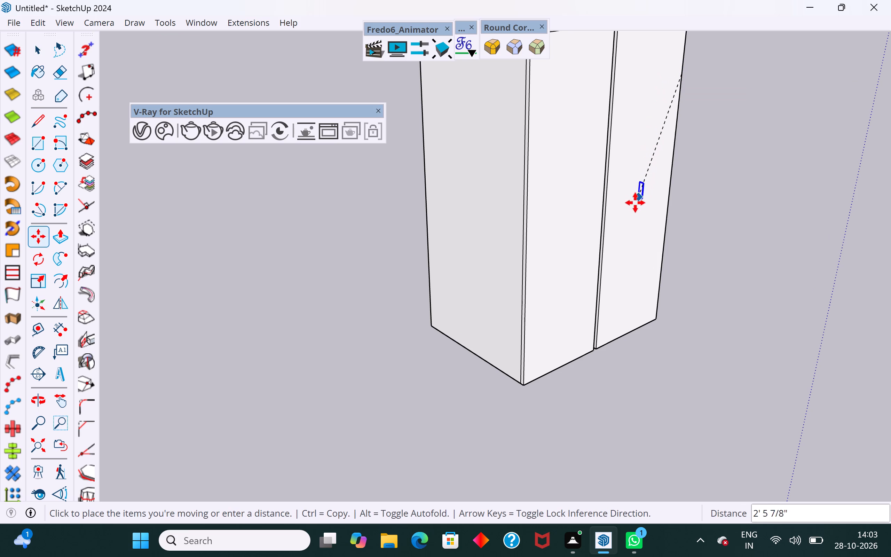
click(616, 176)
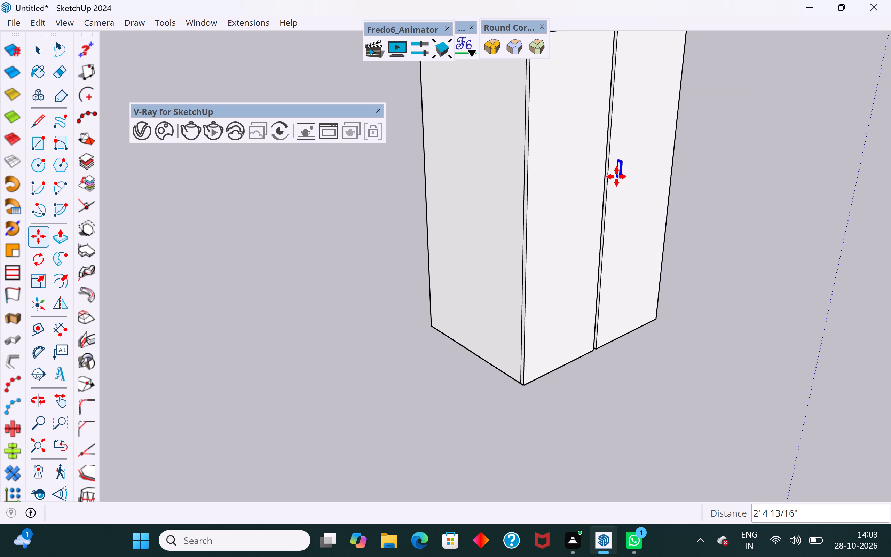
click(43, 48)
click(336, 235)
Scale the handle group beside the door gap uniformly by a factor of about 5.3.
scroll(551, 169, up, 2)
middle_drag(562, 157, 639, 171)
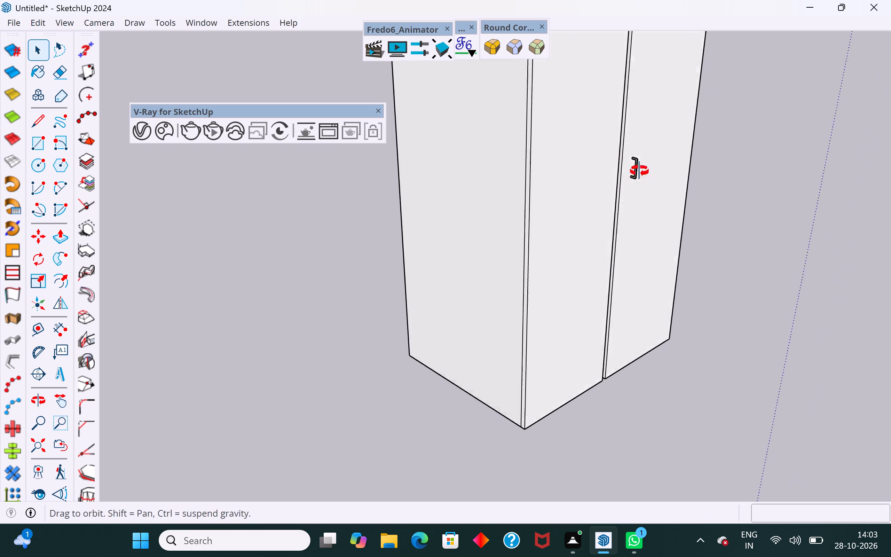
middle_drag(639, 171, 677, 64)
middle_drag(630, 178, 115, 206)
scroll(539, 190, up, 1)
drag(402, 215, 413, 206)
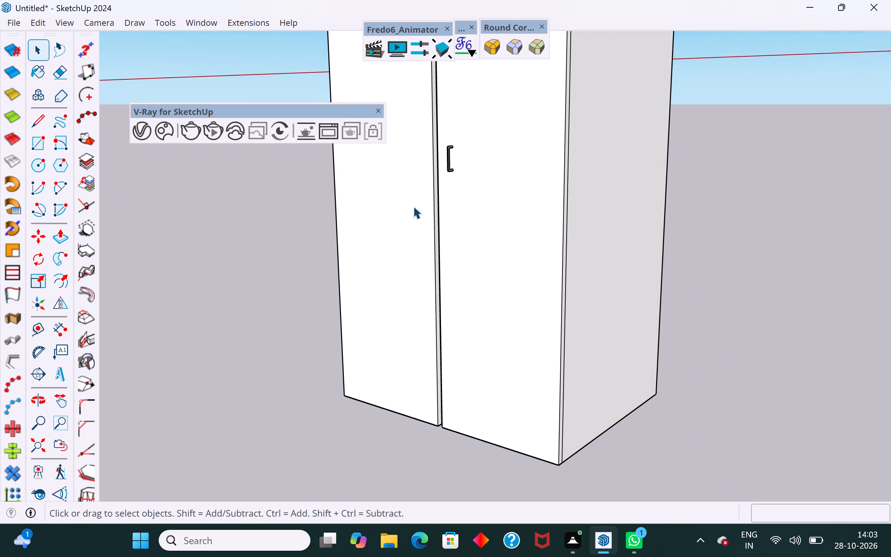
drag(413, 206, 420, 147)
scroll(416, 159, up, 2)
middle_drag(493, 209, 453, 272)
scroll(426, 192, up, 3)
click(442, 190)
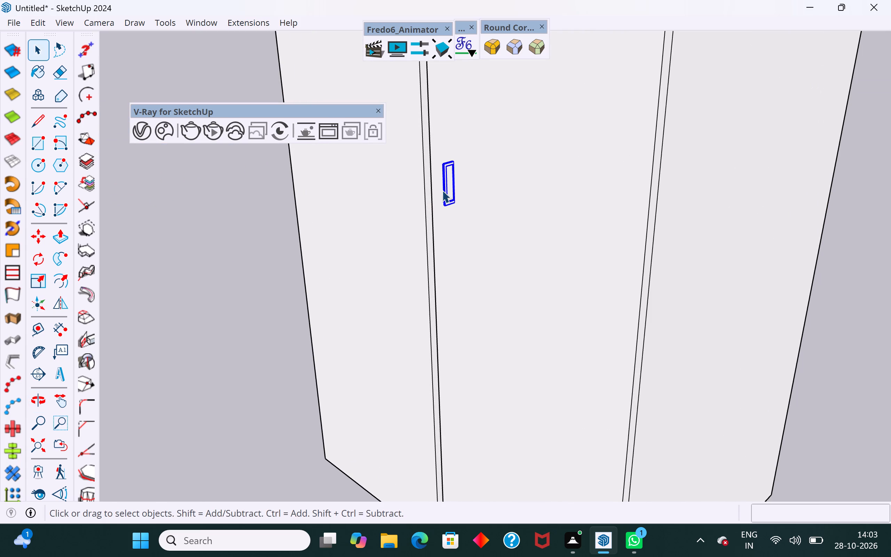
key(s)
scroll(409, 165, up, 2)
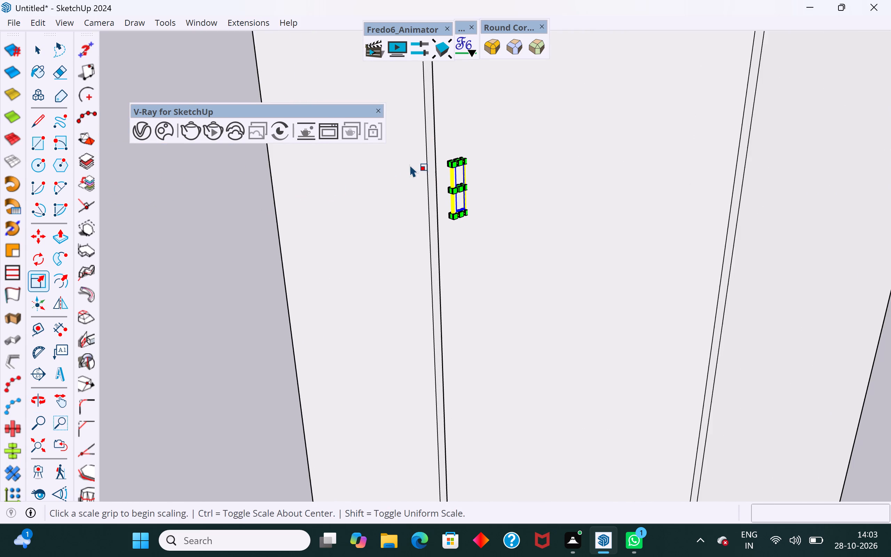
middle_drag(432, 187, 699, 235)
scroll(608, 188, up, 6)
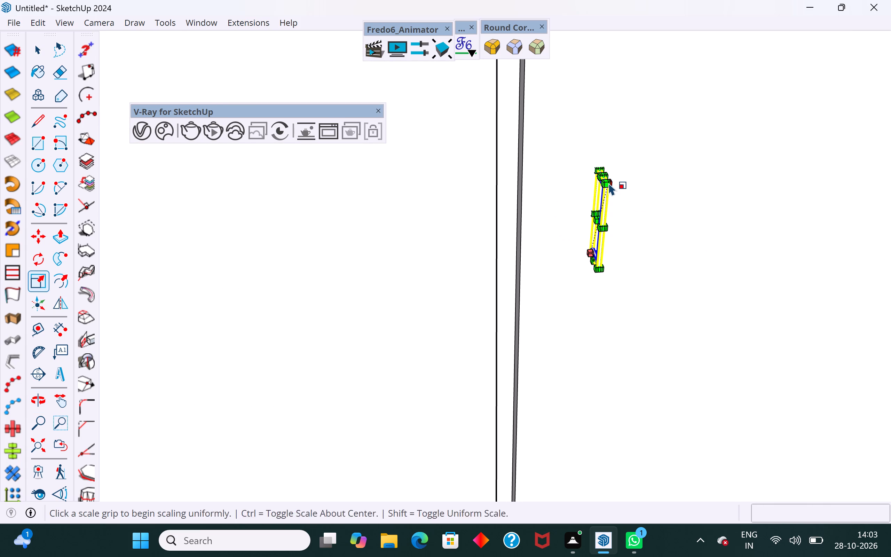
middle_drag(609, 209, 535, 301)
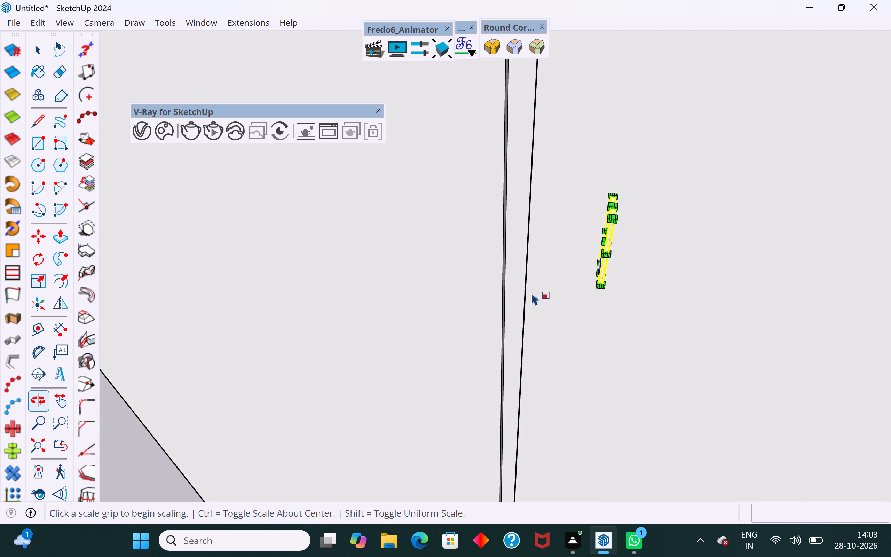
scroll(528, 282, down, 17)
scroll(536, 264, up, 10)
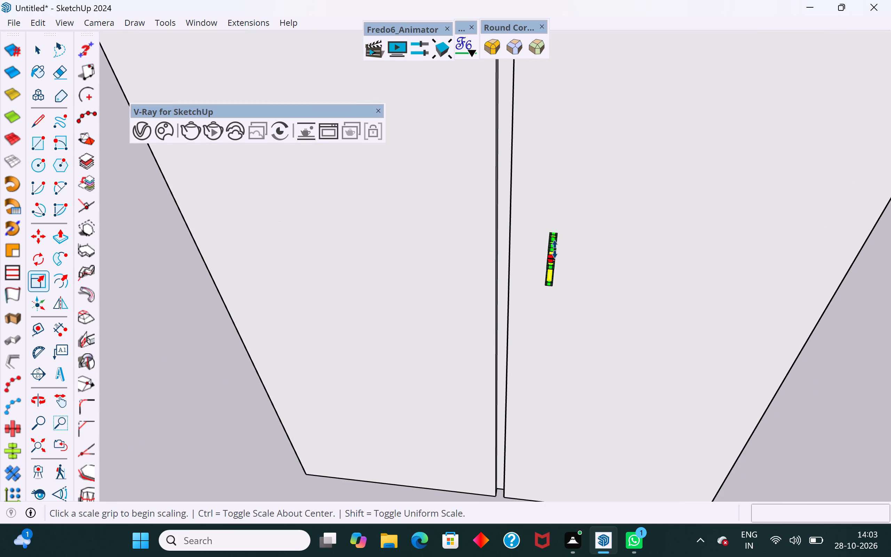
middle_drag(558, 248, 462, 214)
middle_drag(509, 222, 344, 204)
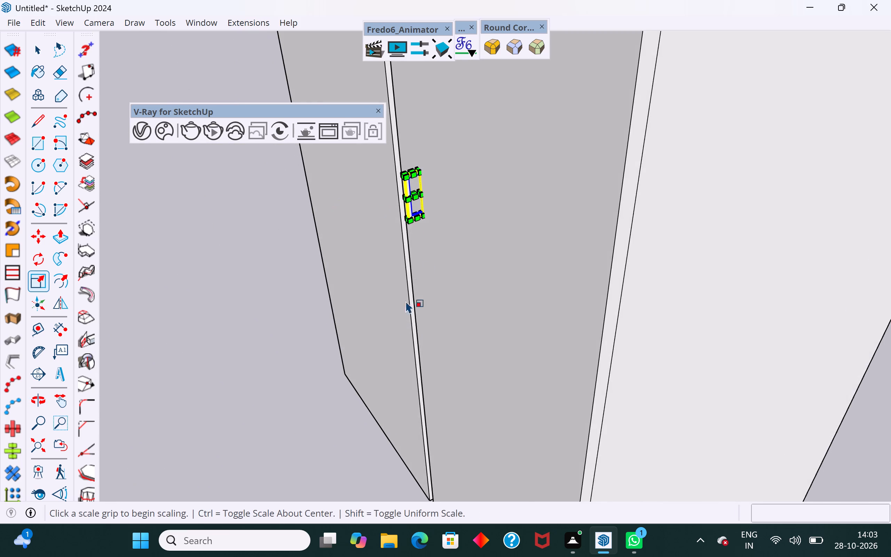
scroll(401, 330, down, 5)
middle_drag(434, 338, 408, 280)
scroll(396, 271, down, 6)
middle_drag(399, 270, 350, 253)
scroll(380, 246, up, 17)
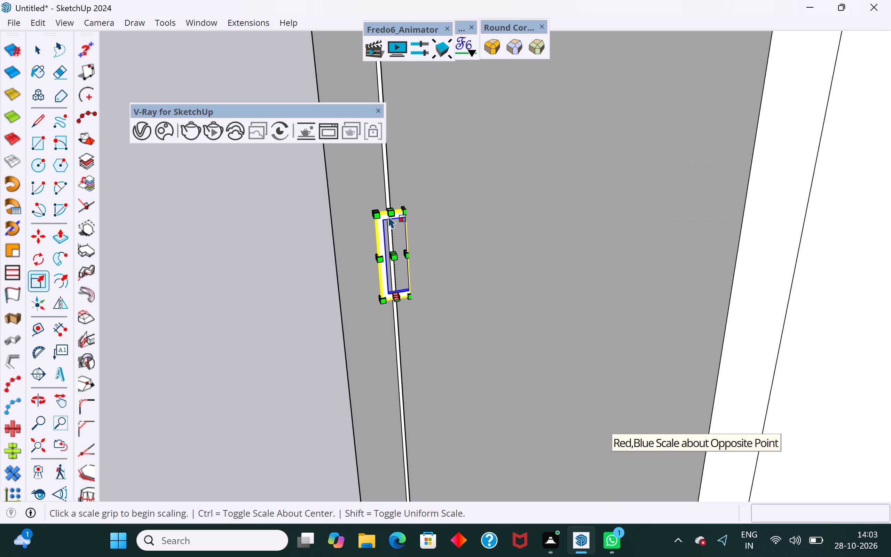
click(391, 215)
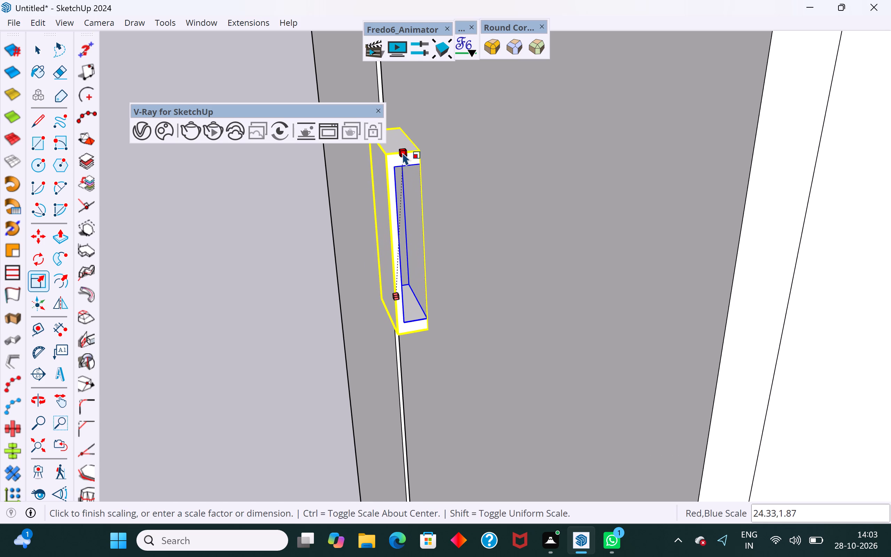
key(Escape)
middle_drag(385, 223, 590, 185)
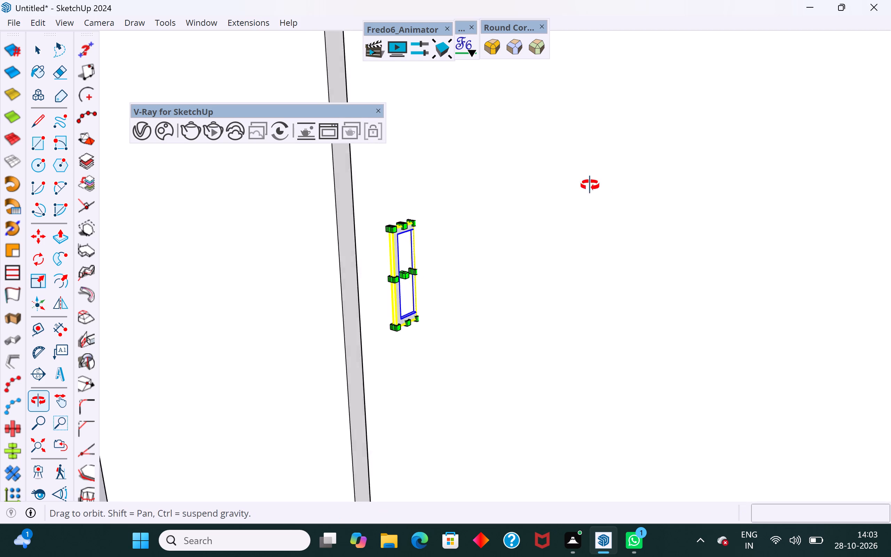
middle_drag(590, 185, 737, 229)
scroll(708, 234, down, 5)
ctrl+click(541, 253)
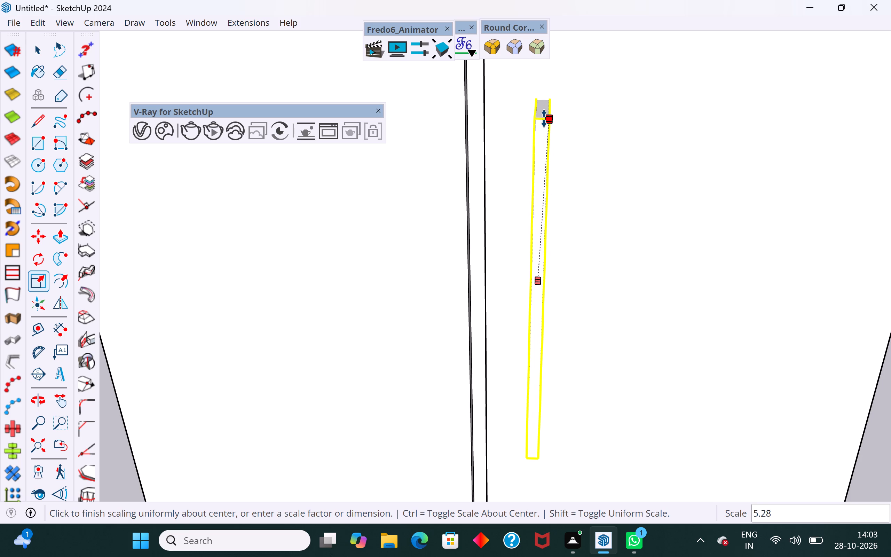
ctrl+click(543, 112)
click(42, 49)
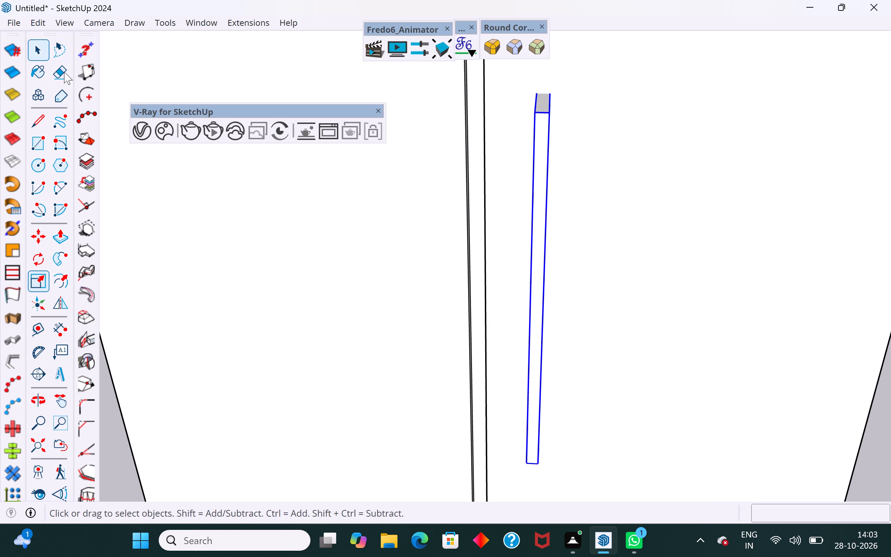
click(401, 323)
Move the enlarged handle group by its lower end about 7 11/16" along the door so it sits beside the gap.
scroll(401, 323, down, 13)
click(702, 332)
scroll(752, 198, down, 6)
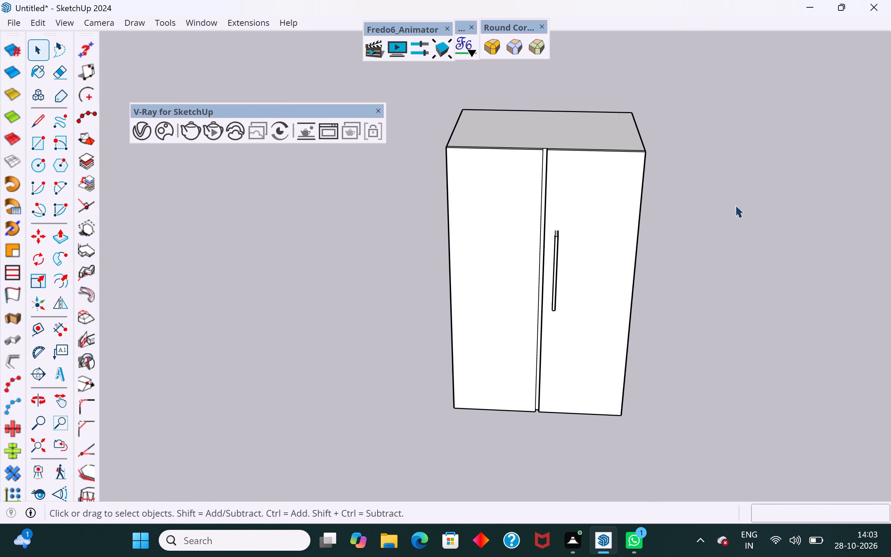
middle_drag(671, 345, 656, 177)
middle_drag(543, 293, 366, 358)
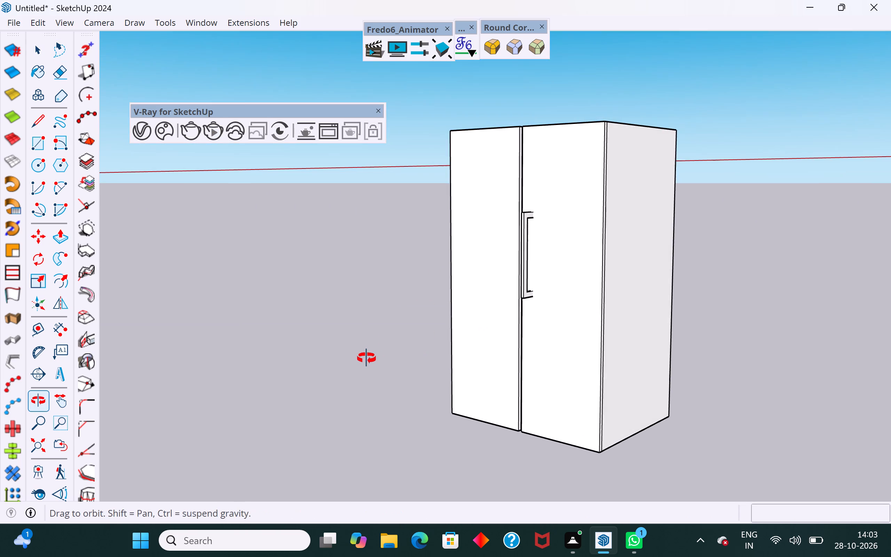
middle_drag(366, 358, 364, 358)
middle_drag(386, 347, 340, 362)
scroll(552, 272, up, 3)
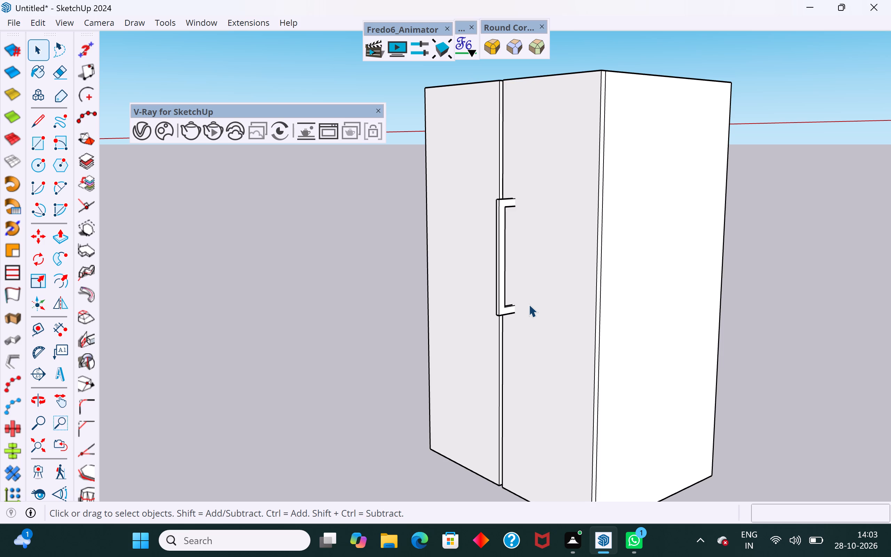
middle_drag(502, 285, 539, 271)
click(512, 307)
scroll(521, 310, up, 4)
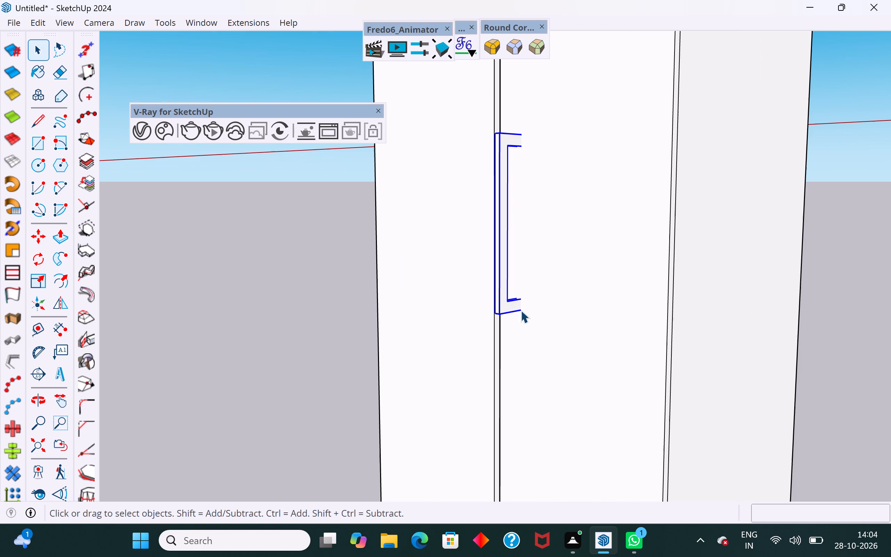
key(m)
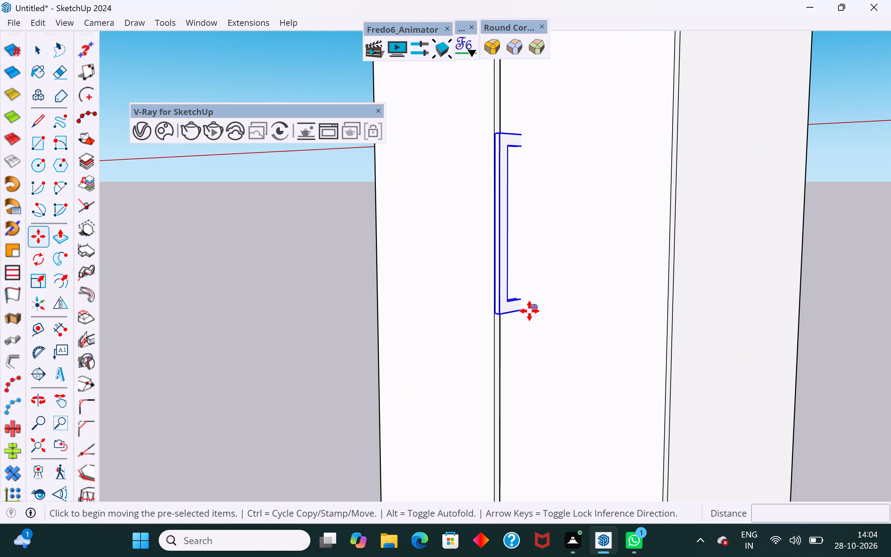
click(529, 311)
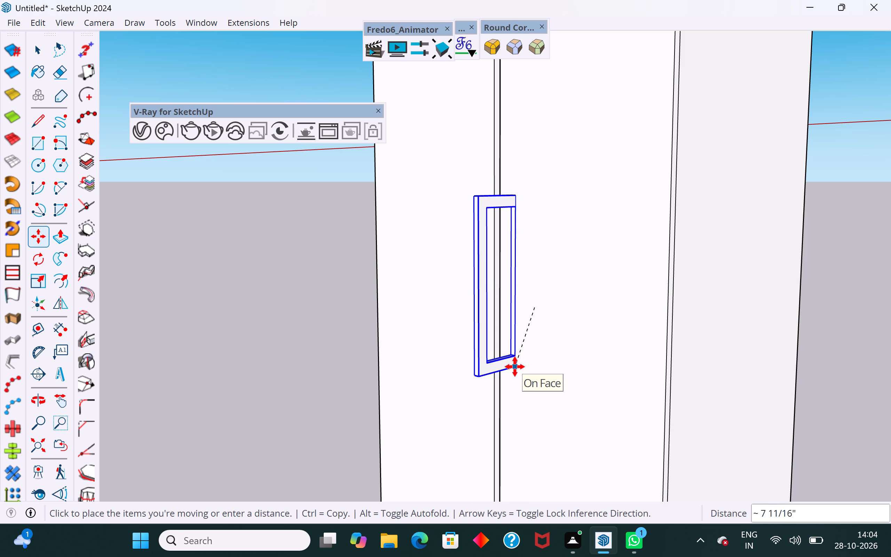
click(515, 367)
Nudge the enlarged handle group slightly by its bottom inner corner on the door face.
middle_drag(577, 369, 403, 362)
scroll(513, 366, up, 5)
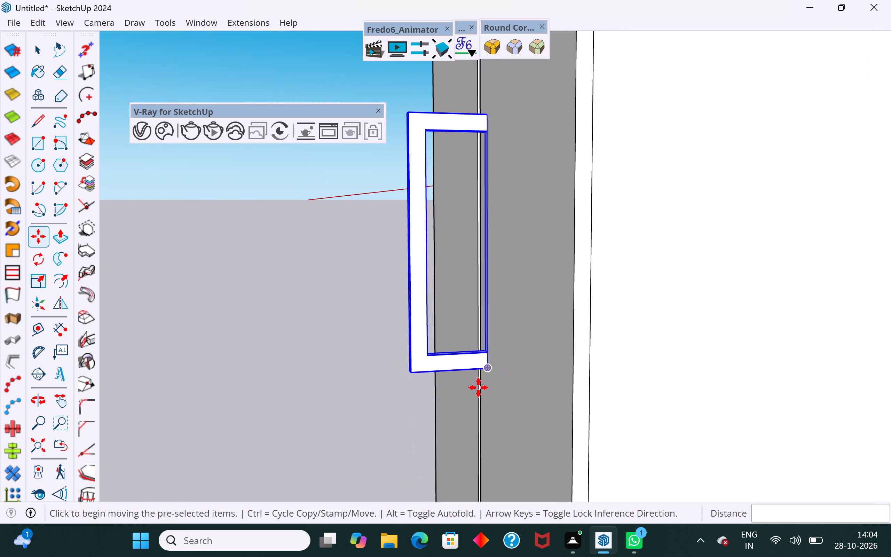
scroll(478, 387, up, 2)
click(493, 364)
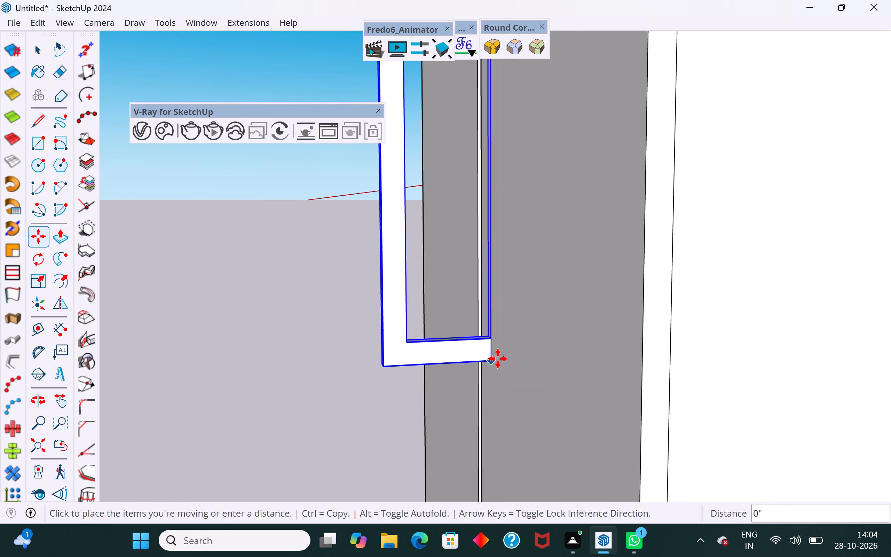
click(498, 359)
scroll(317, 385, down, 5)
middle_drag(317, 383, 804, 364)
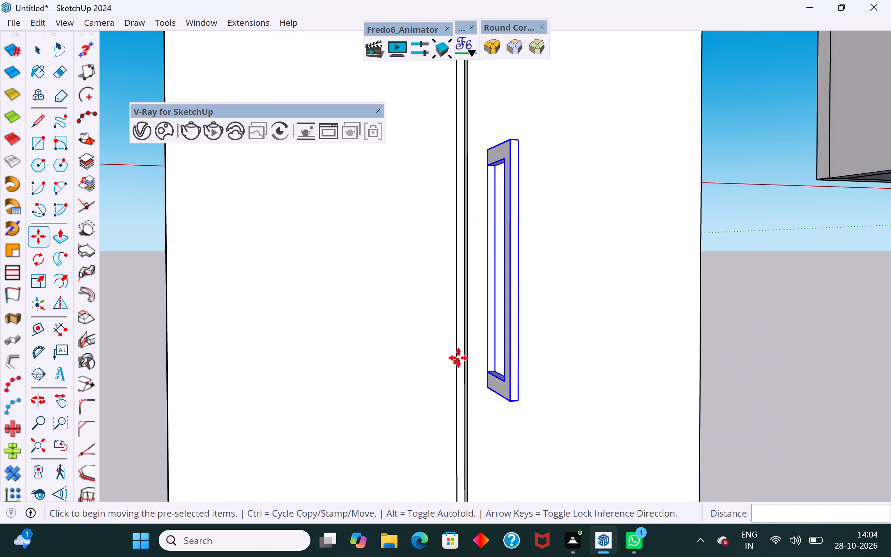
middle_drag(464, 358, 727, 480)
middle_drag(687, 420, 617, 429)
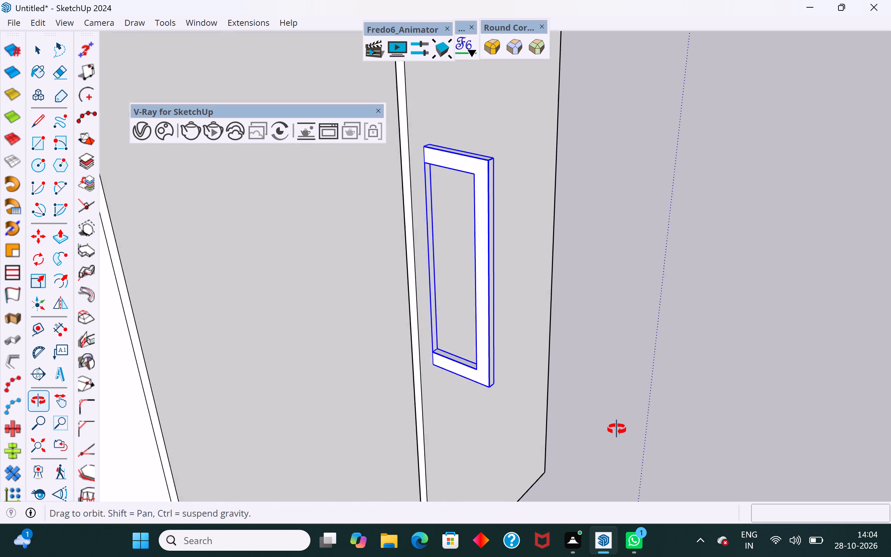
Move the enlarged handle group by its bottom corner about 4' 2 3/4" off the door into open space beside the box.
middle_drag(617, 429, 608, 469)
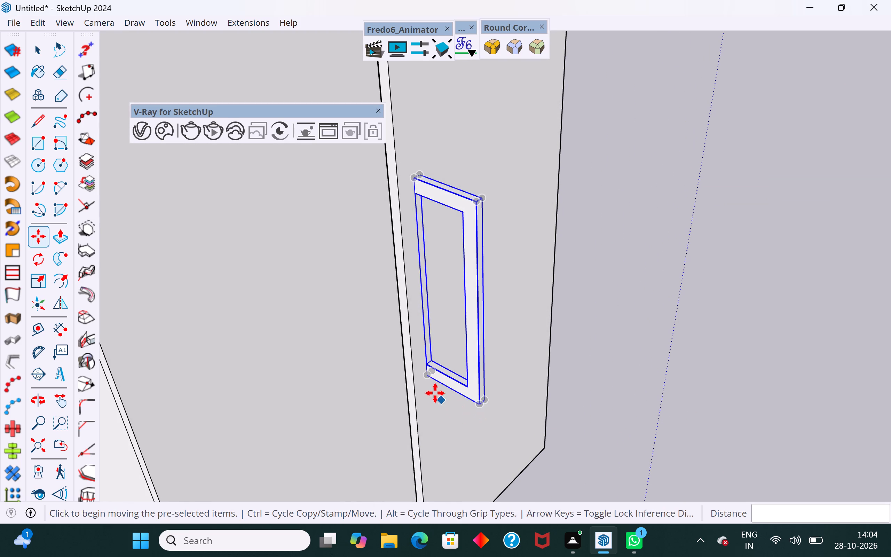
click(426, 377)
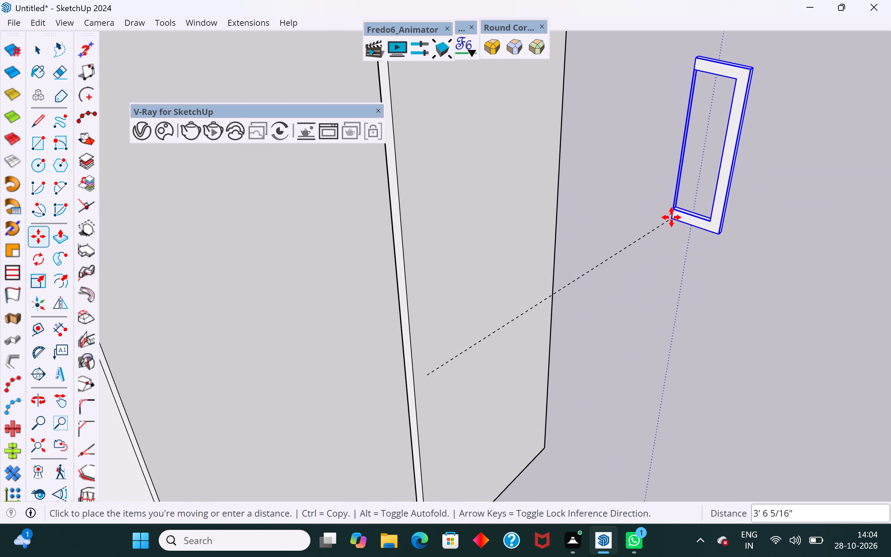
click(669, 182)
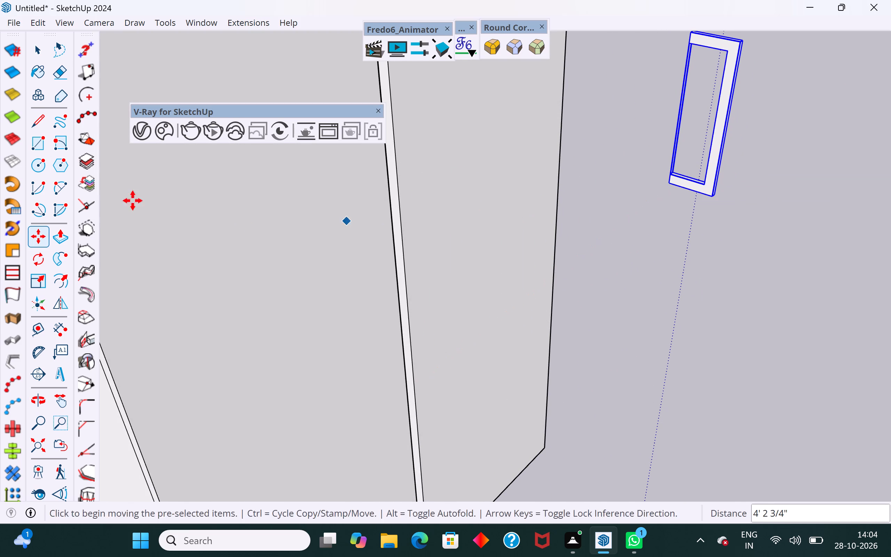
click(37, 55)
click(595, 237)
scroll(468, 298, down, 2)
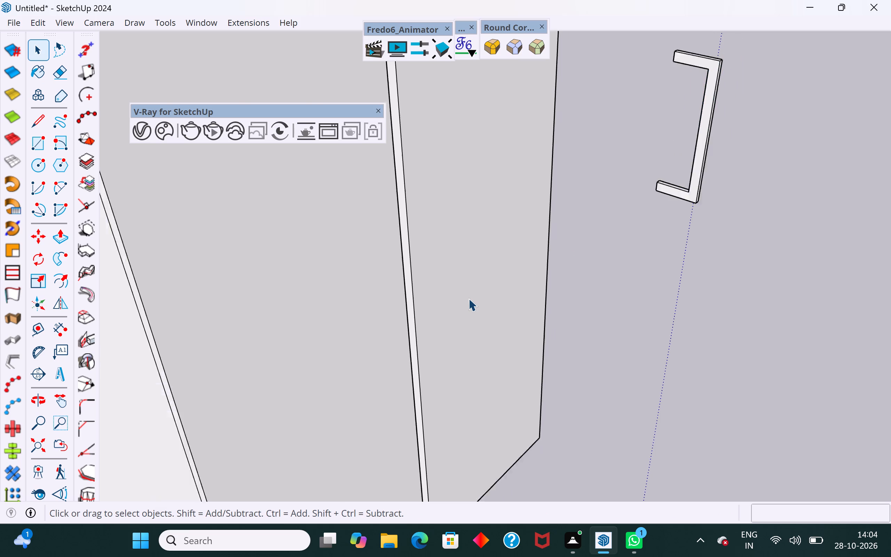
Inside the detached handle group, draw a tangent arc of about 5/8" radius across the front face's outer top corner and close the group.
scroll(468, 298, down, 9)
scroll(644, 146, up, 7)
middle_drag(623, 213, 425, 250)
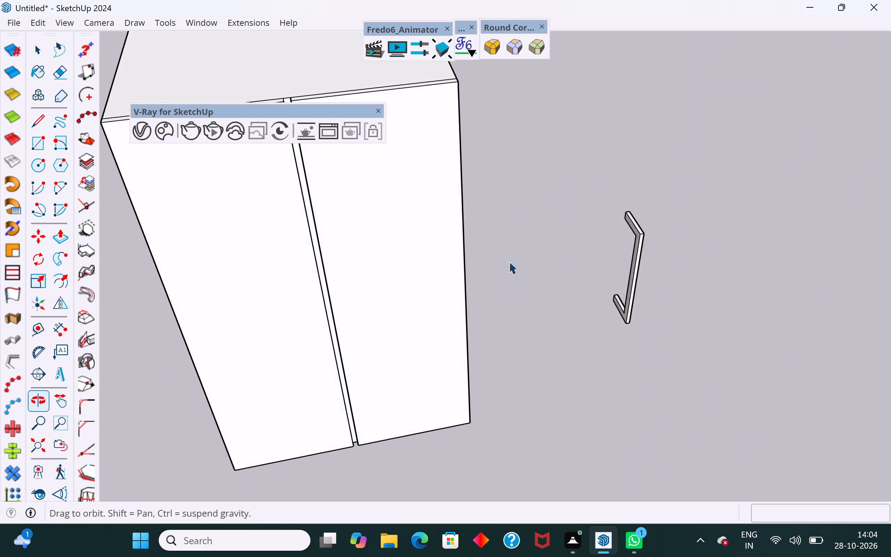
scroll(593, 247, up, 20)
scroll(593, 247, up, 1)
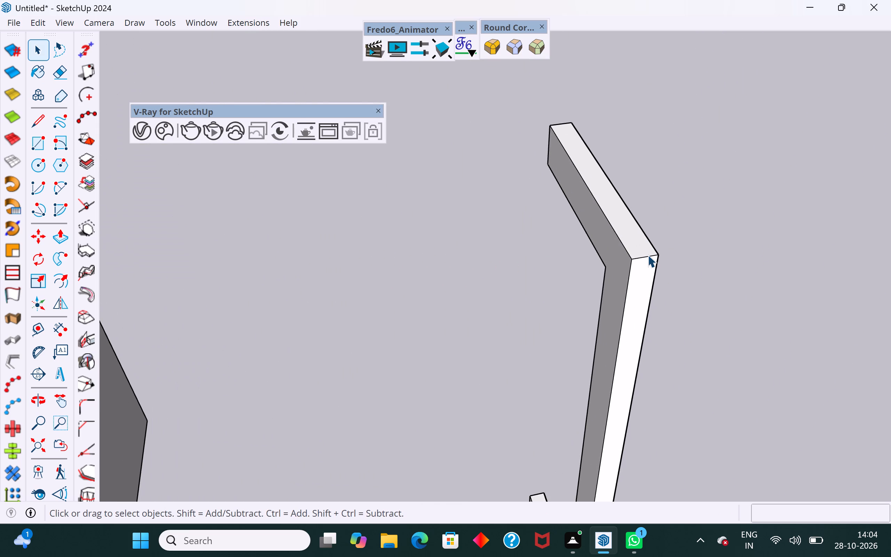
click(648, 255)
click(648, 256)
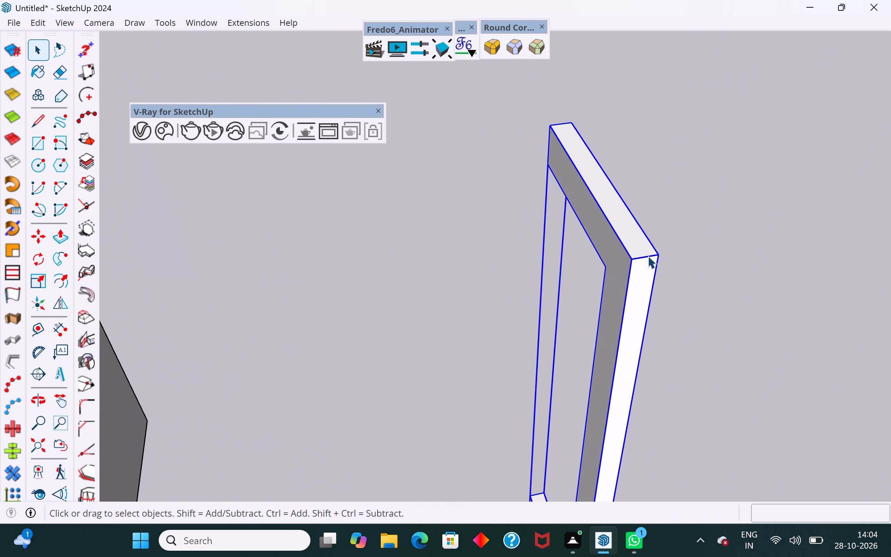
double_click(617, 241)
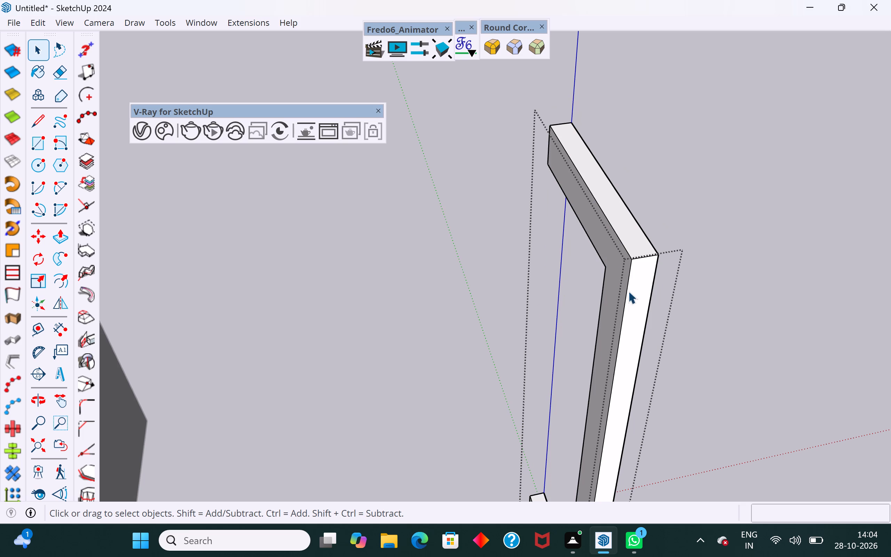
double_click(612, 261)
middle_drag(623, 259, 834, 206)
middle_drag(621, 235, 722, 222)
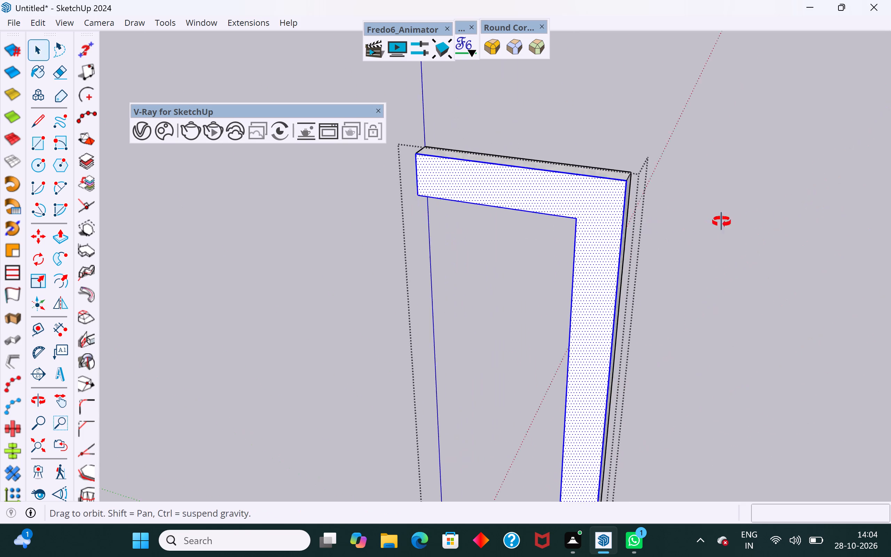
middle_drag(722, 222, 802, 221)
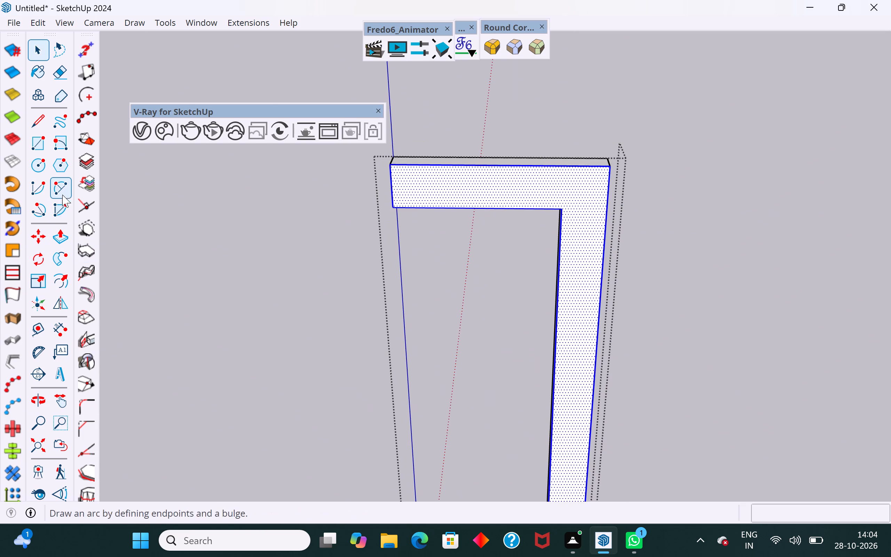
click(63, 188)
scroll(653, 150, up, 7)
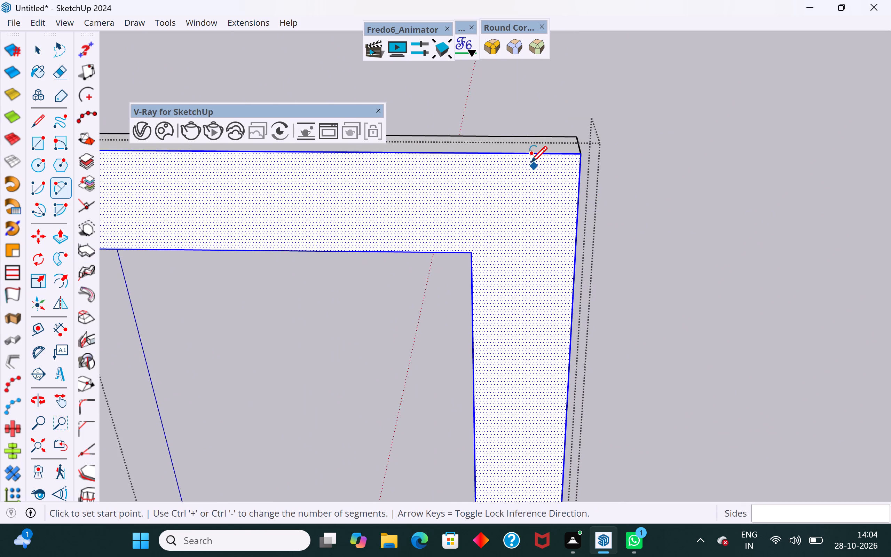
click(531, 155)
click(576, 203)
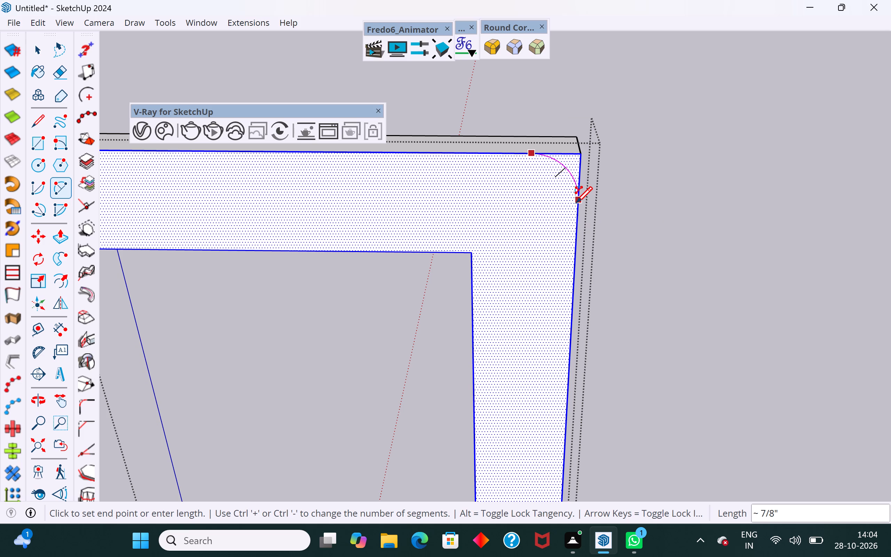
click(574, 171)
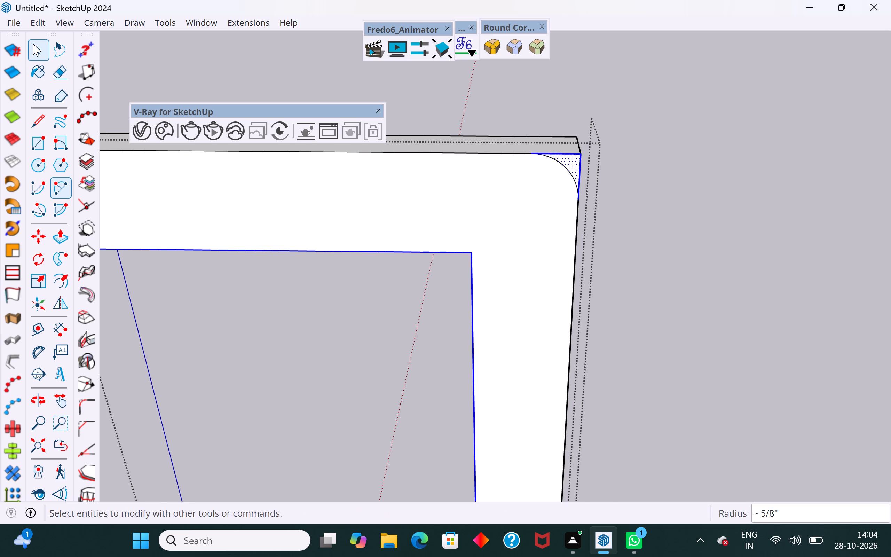
click(33, 44)
click(650, 141)
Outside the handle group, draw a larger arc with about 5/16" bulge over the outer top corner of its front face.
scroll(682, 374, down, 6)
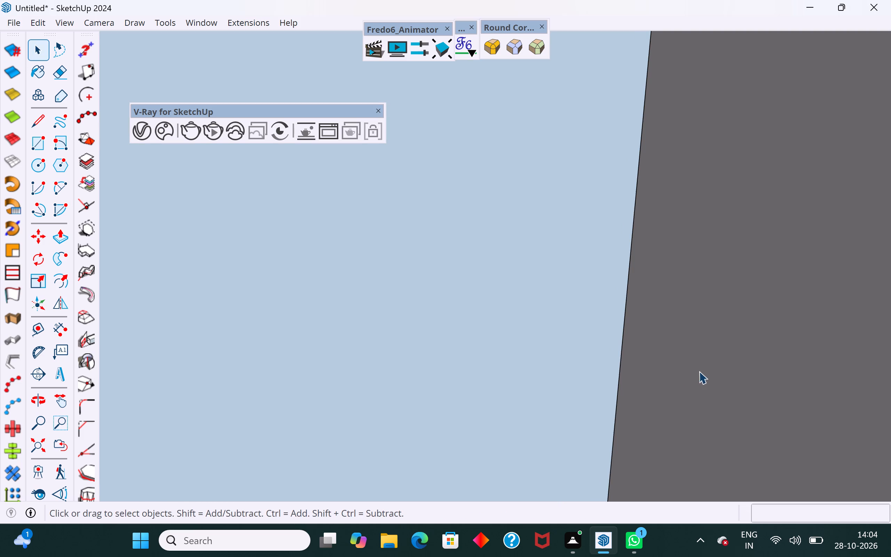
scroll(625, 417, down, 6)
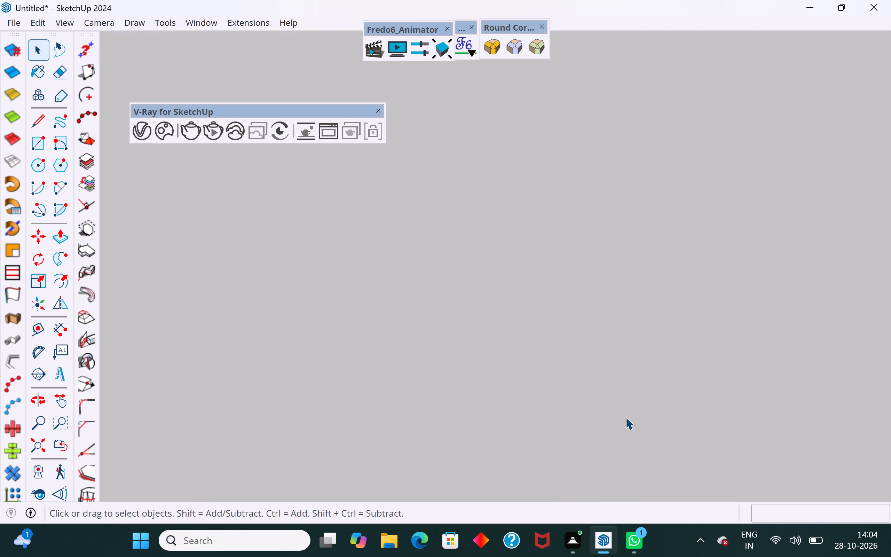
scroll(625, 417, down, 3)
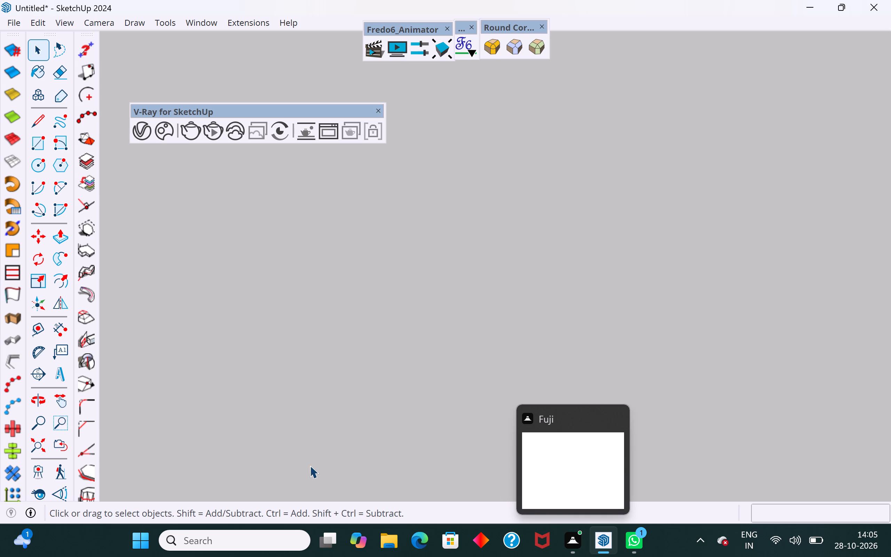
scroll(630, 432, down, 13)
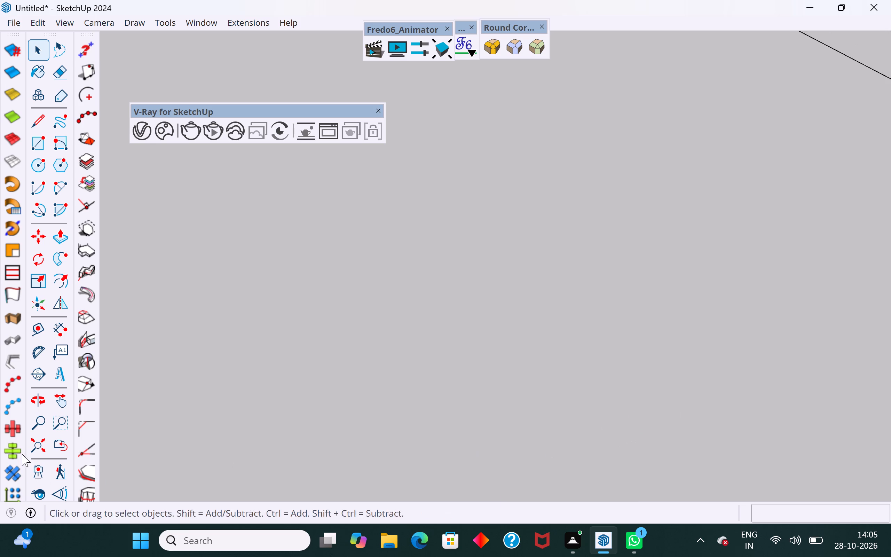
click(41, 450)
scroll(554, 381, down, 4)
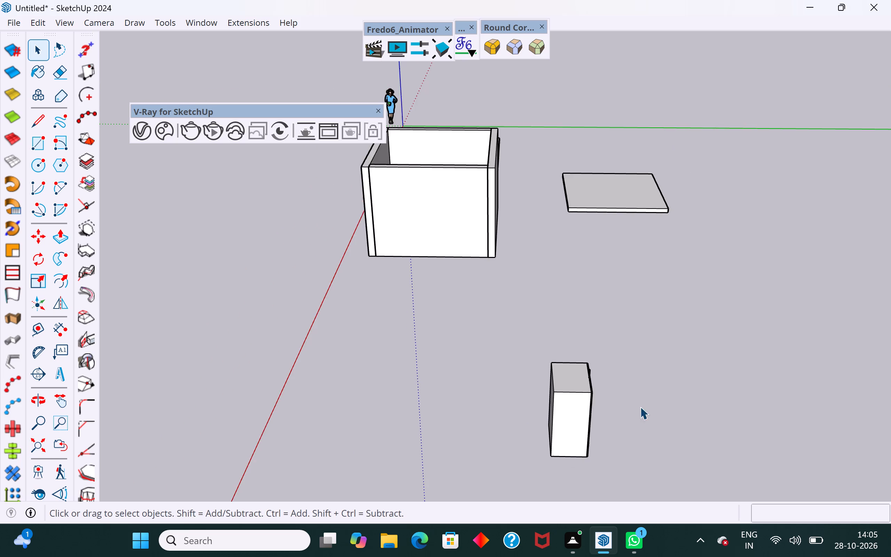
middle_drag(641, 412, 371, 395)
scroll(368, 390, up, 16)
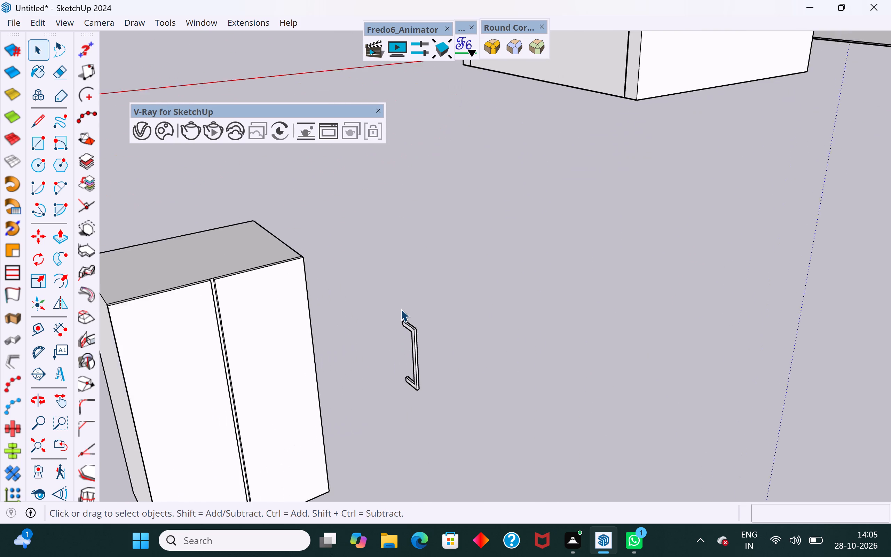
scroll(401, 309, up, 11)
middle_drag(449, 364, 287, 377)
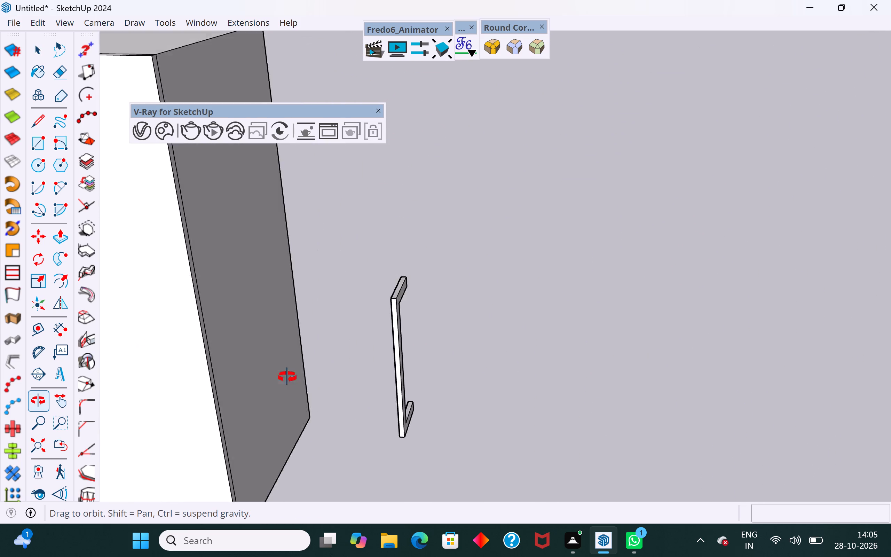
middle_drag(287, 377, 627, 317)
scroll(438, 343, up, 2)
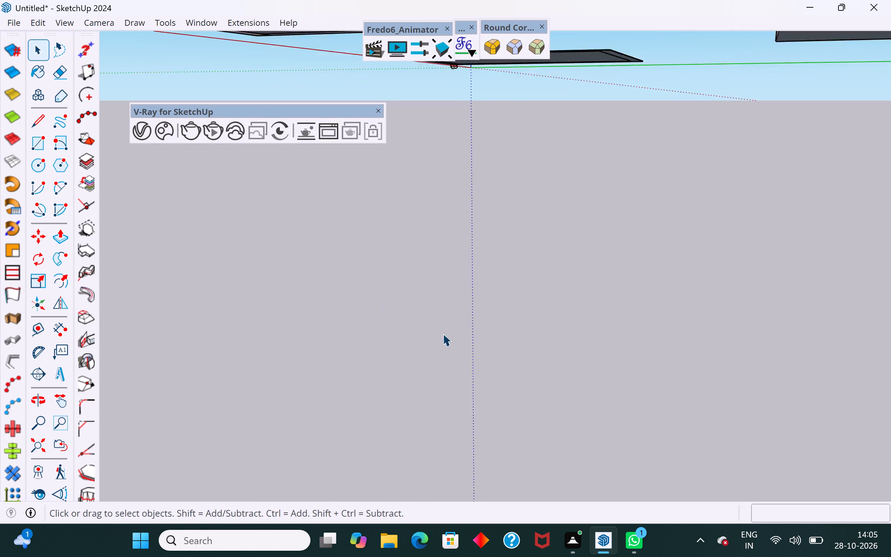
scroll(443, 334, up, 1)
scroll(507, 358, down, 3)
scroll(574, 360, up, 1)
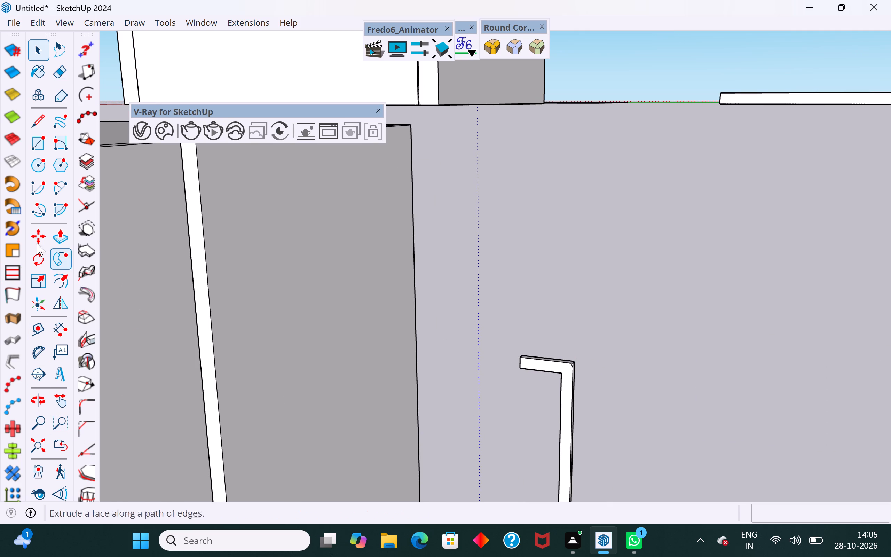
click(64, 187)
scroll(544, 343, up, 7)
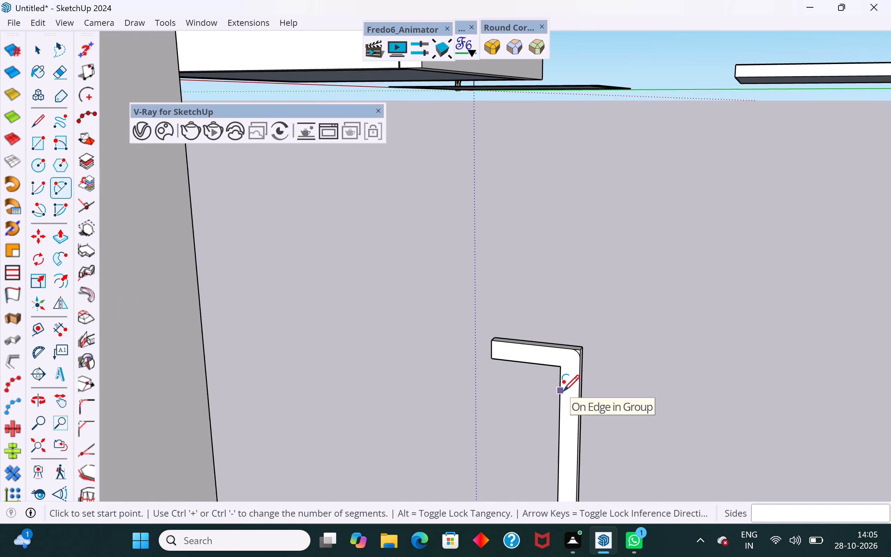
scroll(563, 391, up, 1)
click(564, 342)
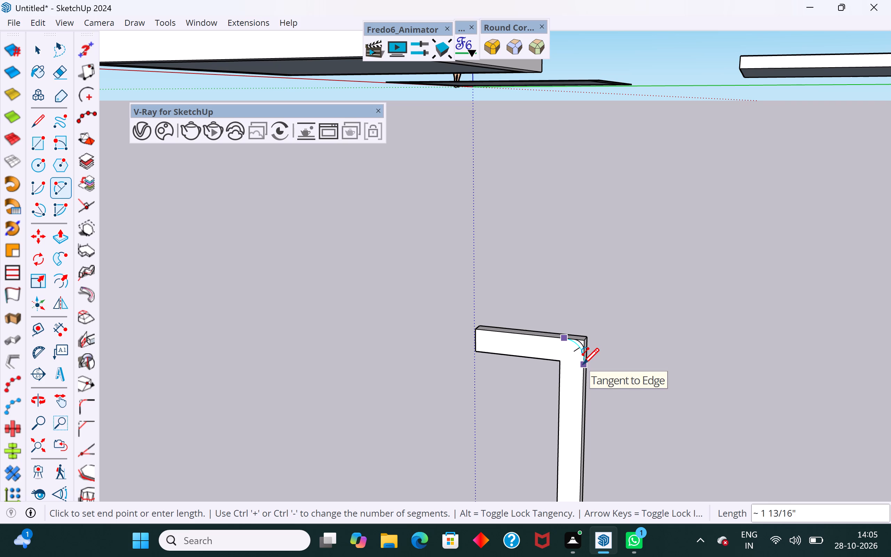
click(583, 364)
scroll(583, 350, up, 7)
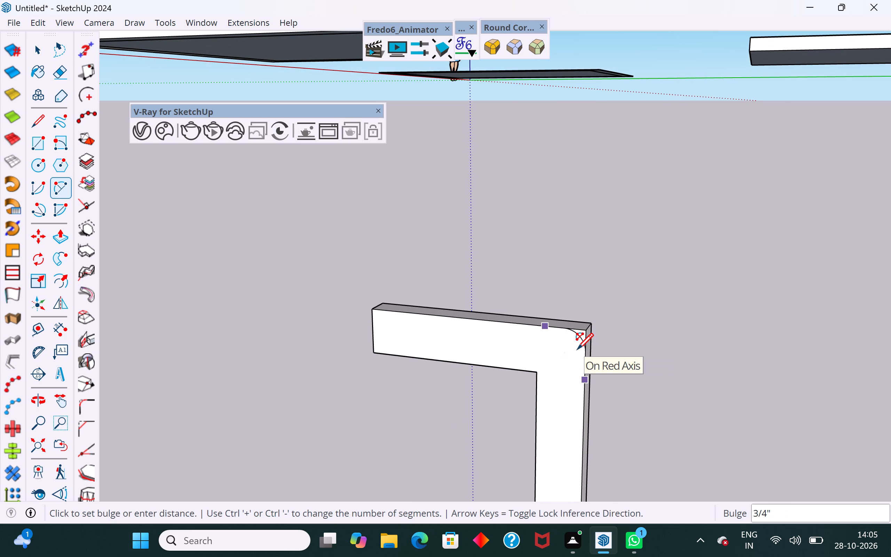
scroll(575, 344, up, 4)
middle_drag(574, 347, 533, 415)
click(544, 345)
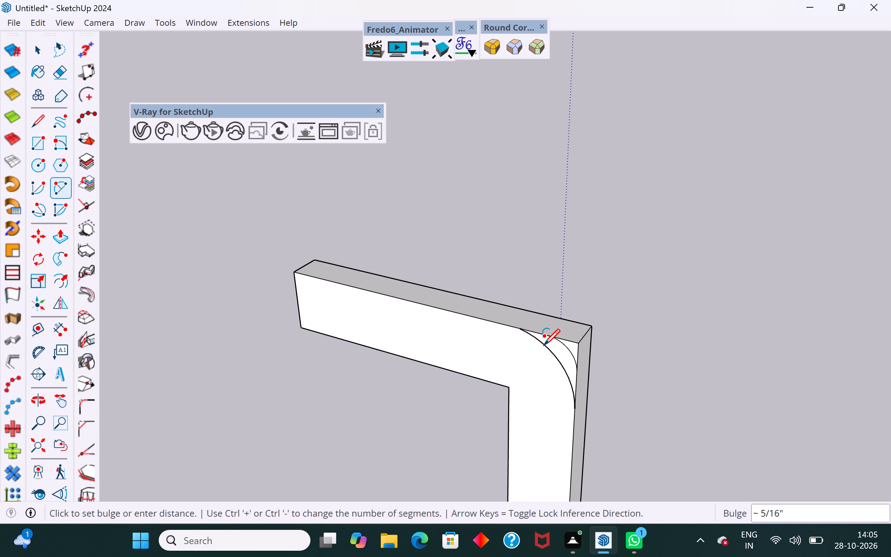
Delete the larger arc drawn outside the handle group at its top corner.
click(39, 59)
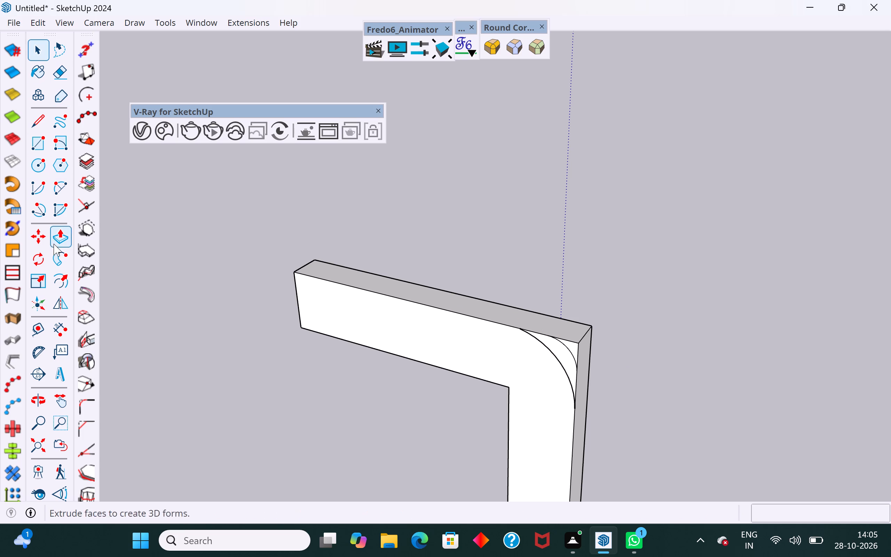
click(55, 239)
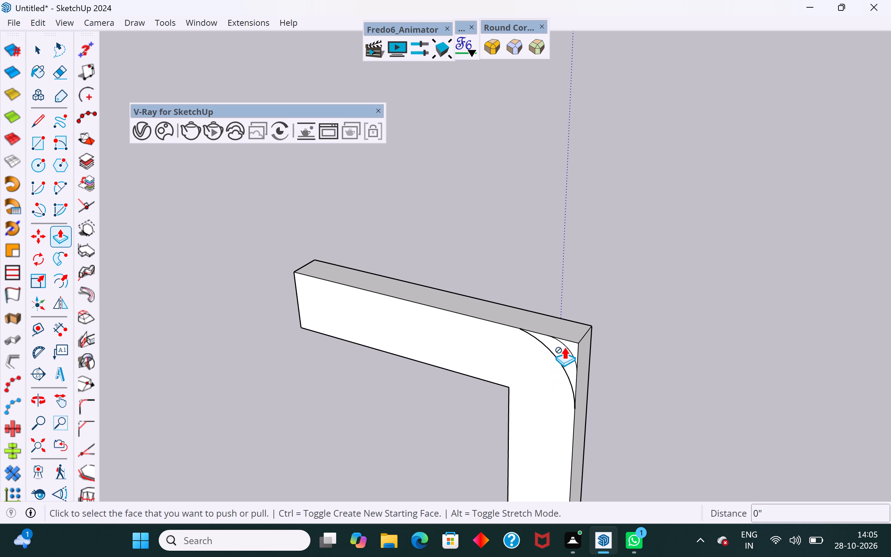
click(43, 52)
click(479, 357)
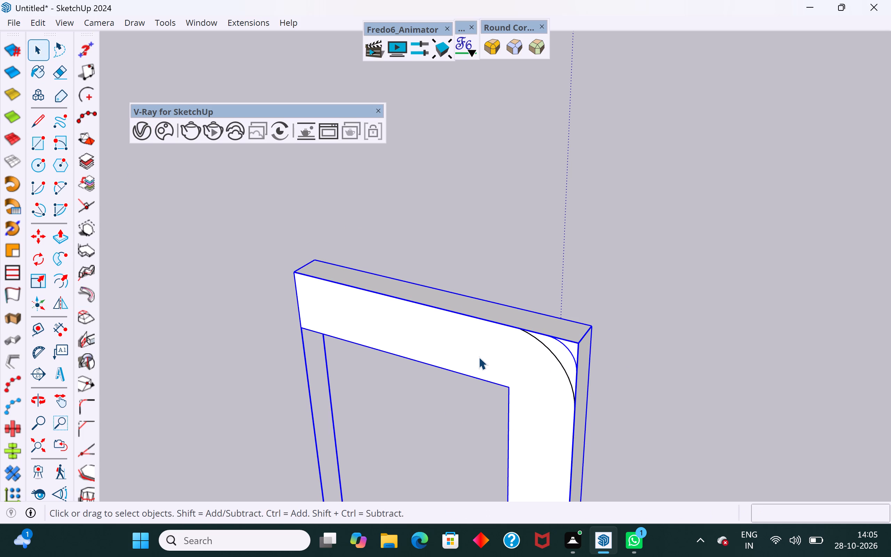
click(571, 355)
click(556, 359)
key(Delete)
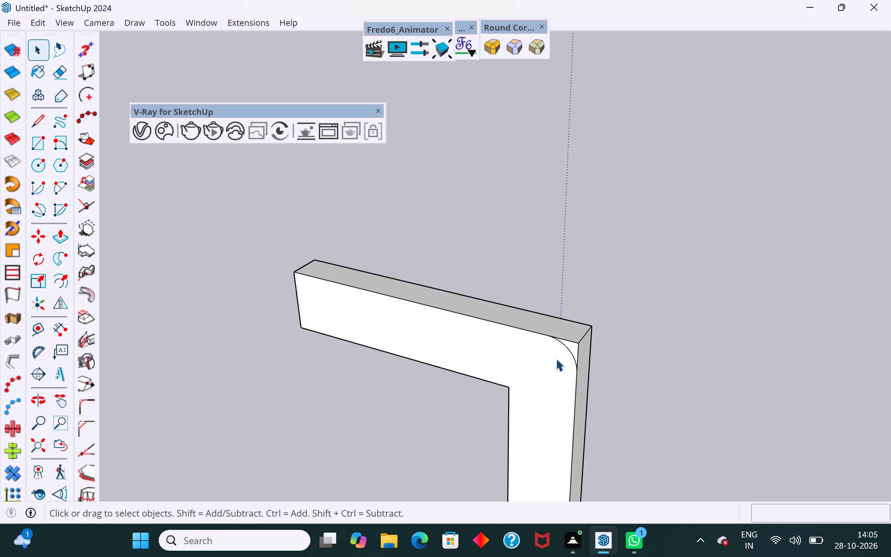
Inside the handle group, draw a second corner arc about 1 5/16" across with about 1/4" bulge, just inside the existing top-corner arc.
double_click(555, 357)
double_click(549, 359)
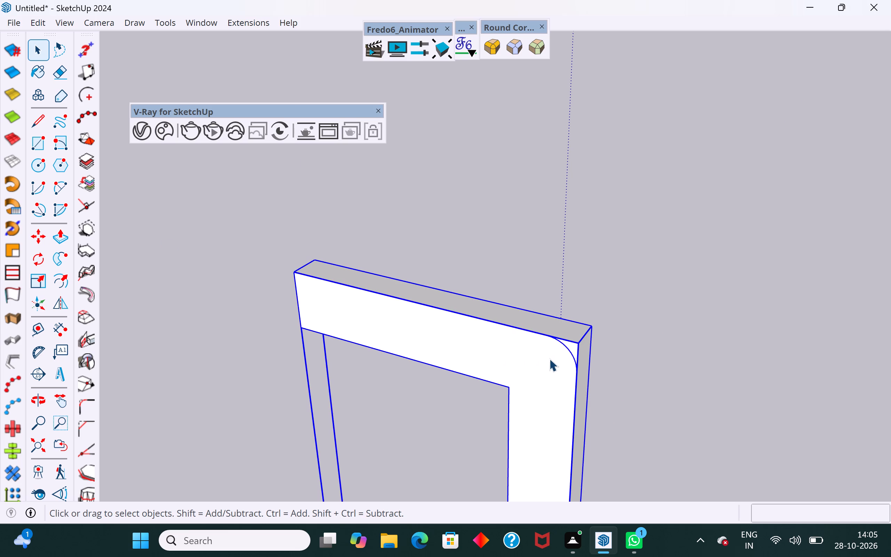
click(545, 360)
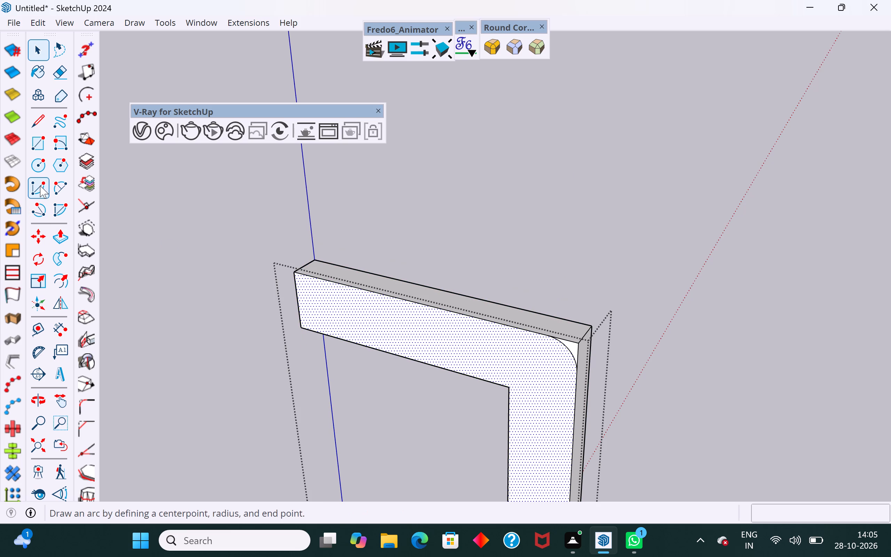
click(58, 190)
click(527, 334)
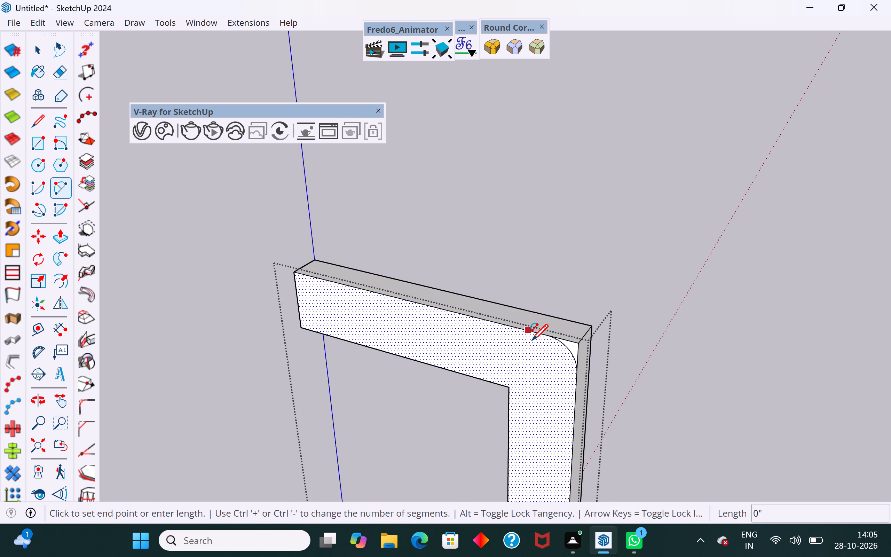
click(574, 383)
click(568, 359)
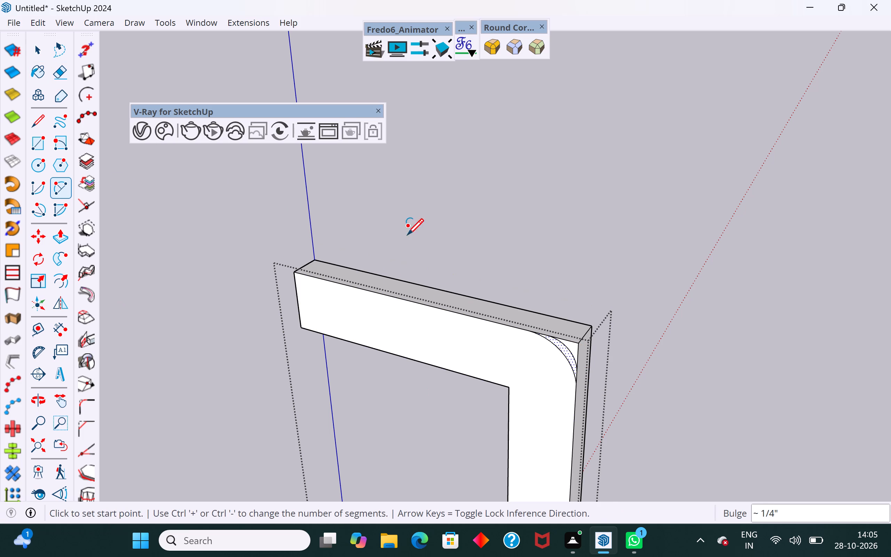
Inside the handle group, delete the smaller arc nearest the outer top corner, keeping the larger arc.
click(40, 49)
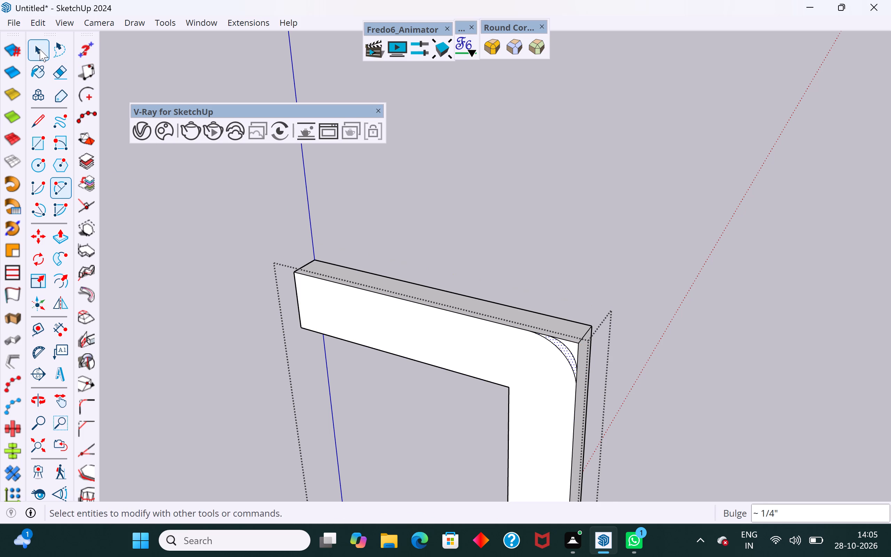
click(589, 222)
scroll(562, 342, up, 4)
click(563, 349)
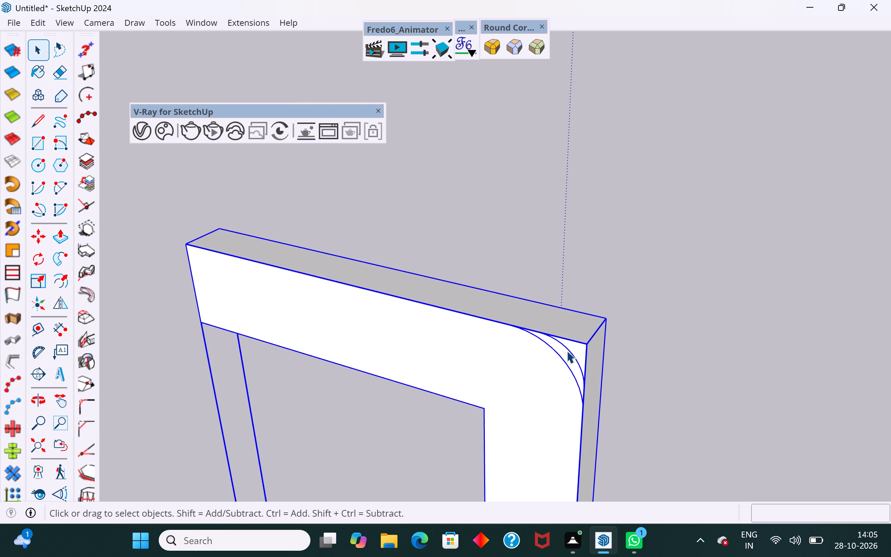
click(567, 351)
double_click(567, 351)
click(569, 353)
key(Delete)
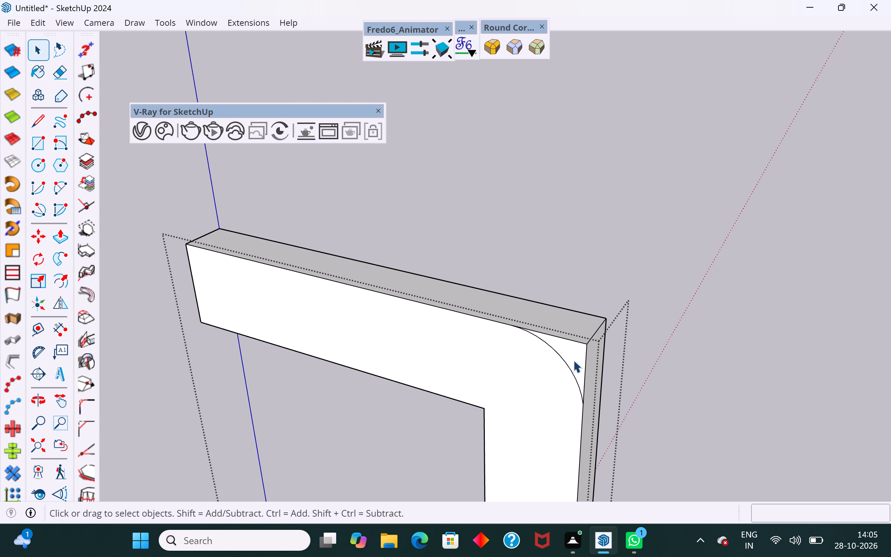
Push the corner face outside the remaining arc back about 11/16" to cut off the handle's outer top corner, and close the group.
click(571, 348)
click(65, 232)
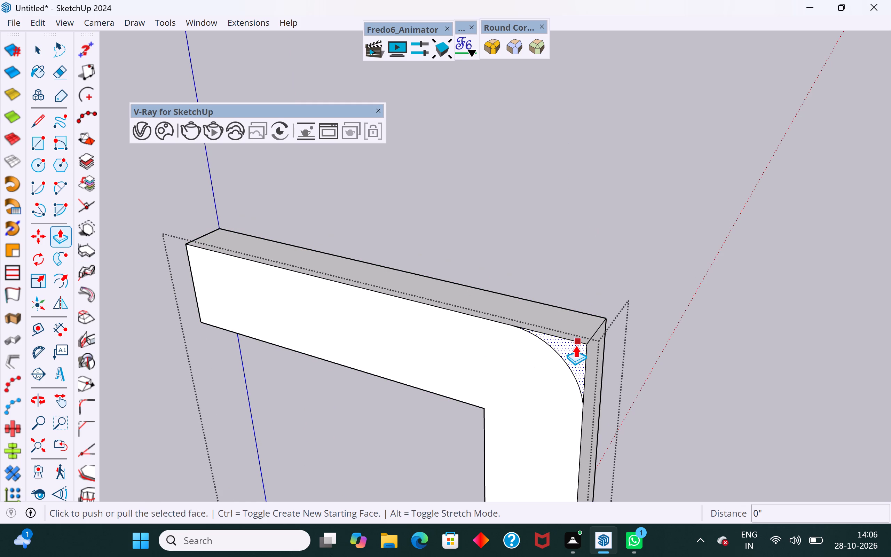
click(575, 353)
click(753, 311)
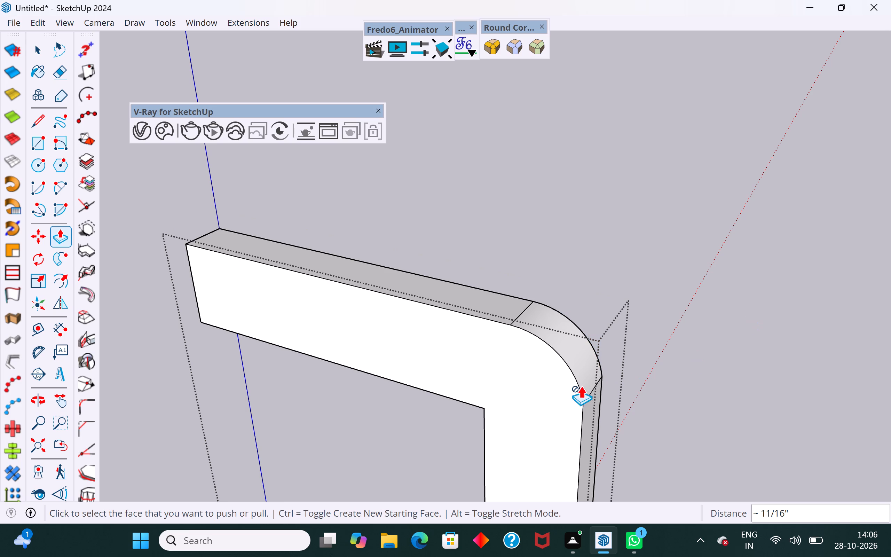
scroll(698, 268, down, 16)
scroll(698, 268, down, 6)
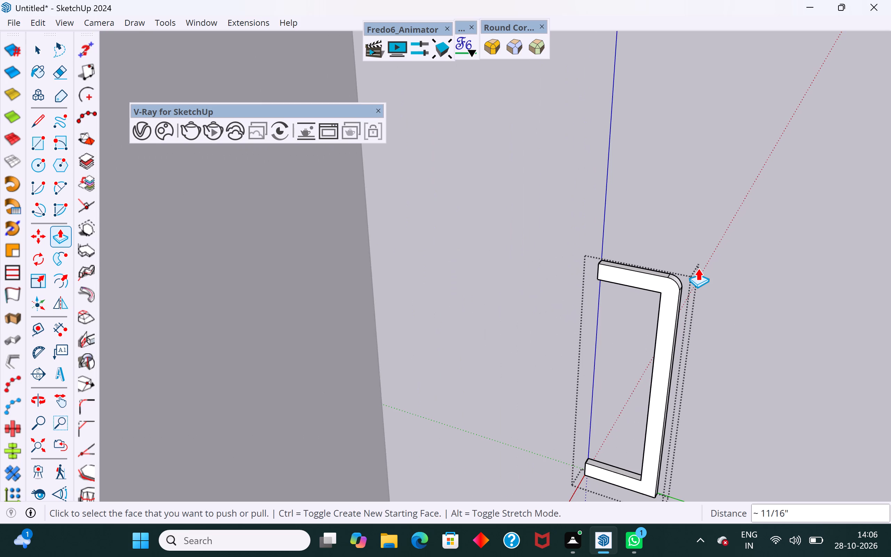
scroll(698, 268, down, 8)
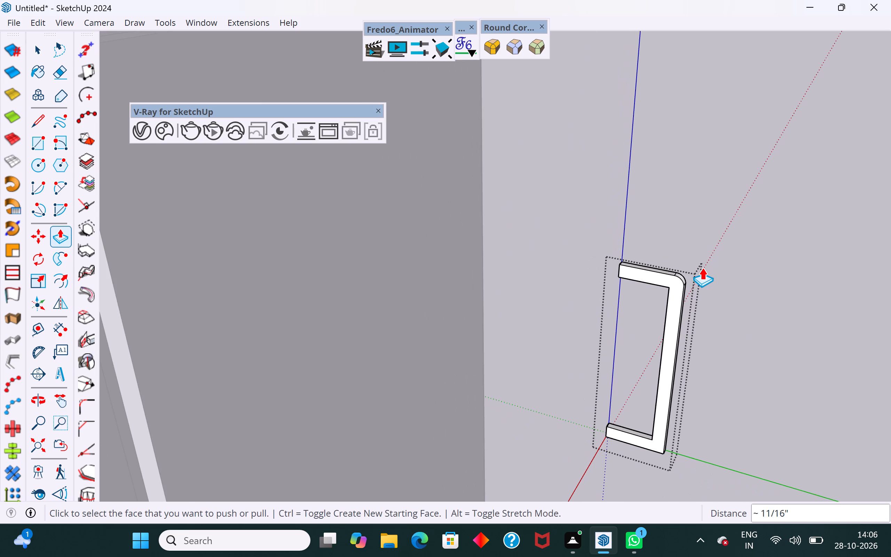
scroll(702, 267, down, 1)
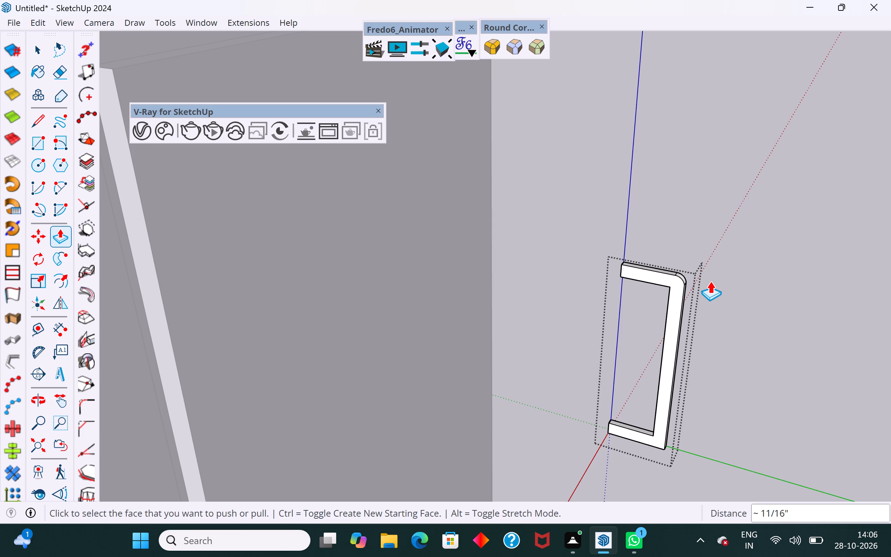
scroll(715, 279, down, 2)
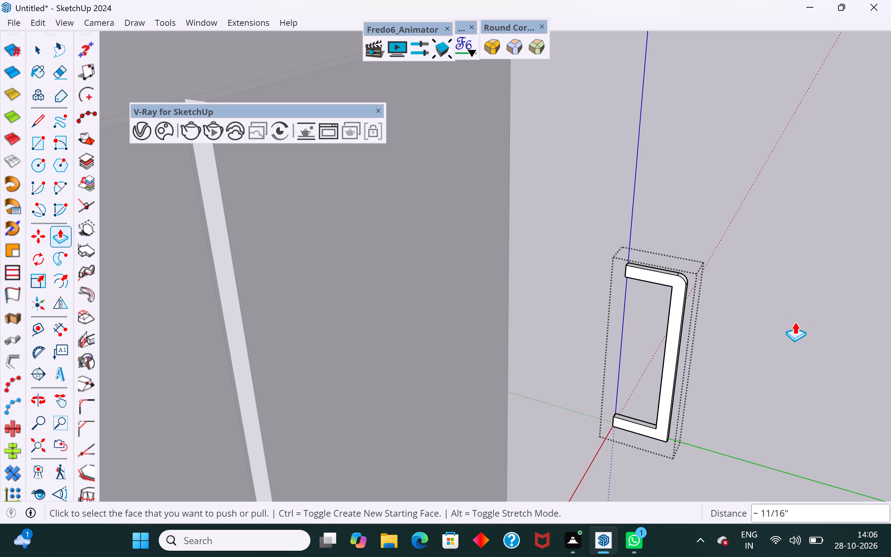
scroll(795, 320, down, 4)
scroll(649, 281, down, 6)
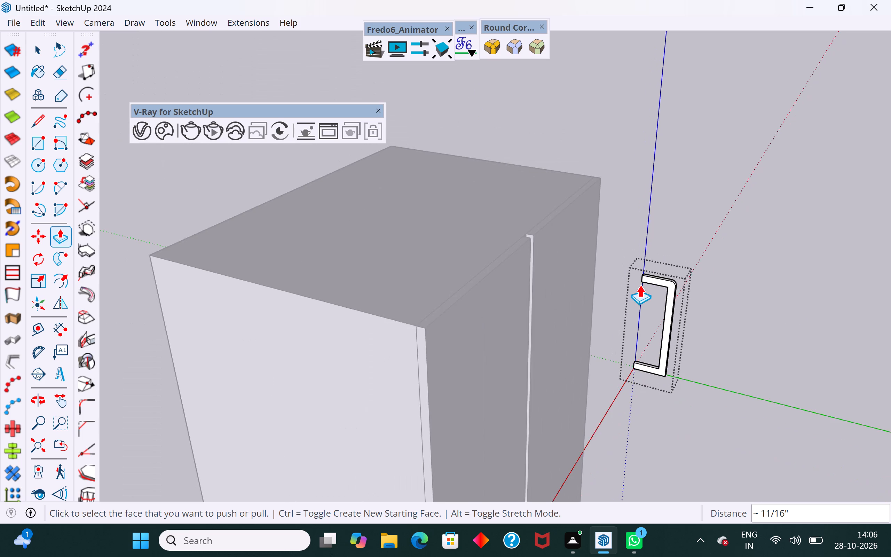
scroll(640, 285, down, 4)
scroll(710, 421, up, 20)
scroll(710, 421, up, 4)
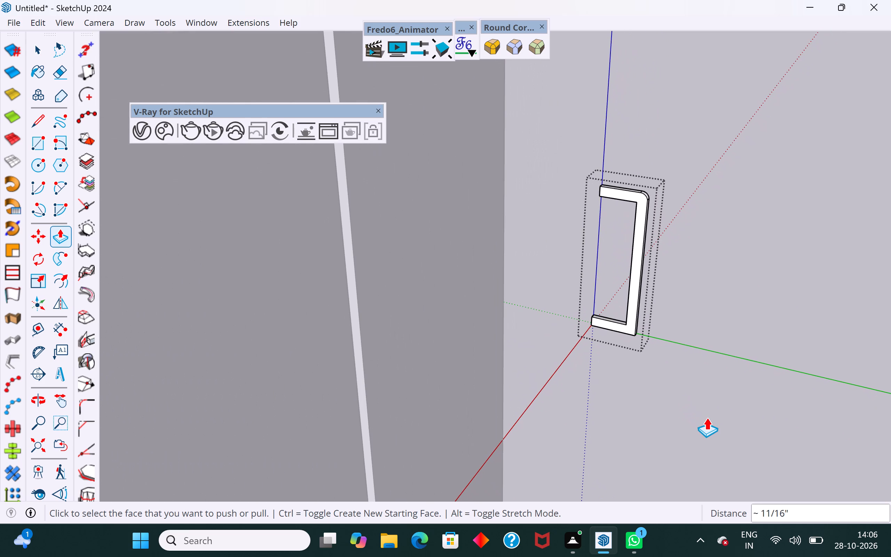
click(40, 46)
click(558, 326)
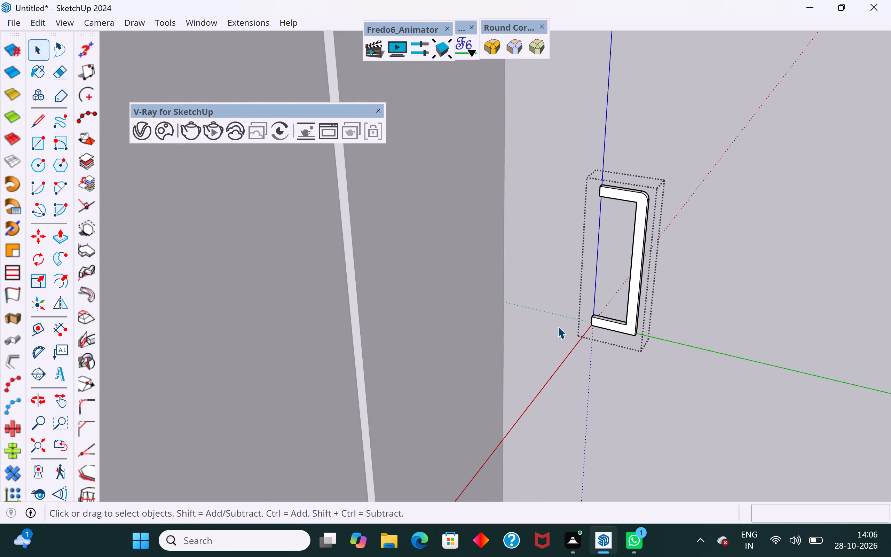
Outside the handle group, draw a tangent arc of about 15/16" radius across the front face's outer bottom corner.
scroll(626, 324, up, 14)
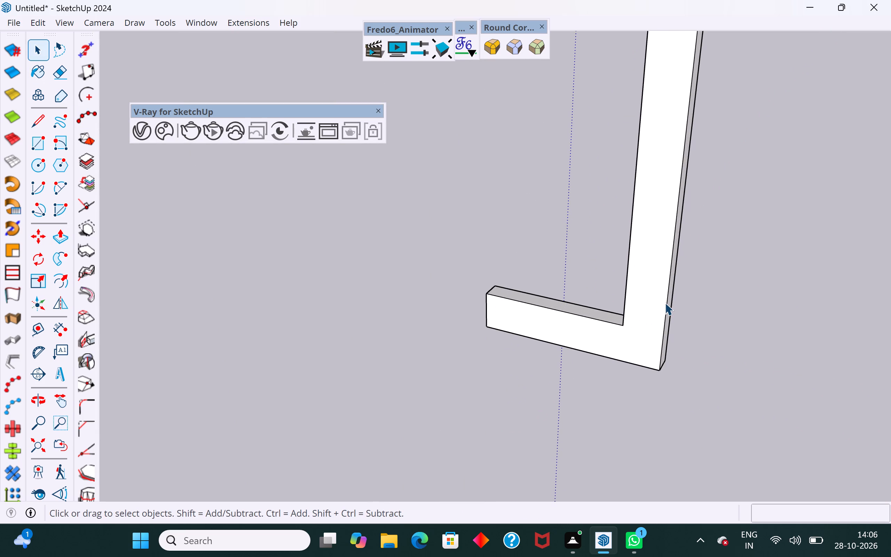
click(665, 303)
click(699, 304)
click(679, 311)
scroll(578, 386, down, 5)
scroll(624, 357, down, 2)
scroll(616, 363, up, 6)
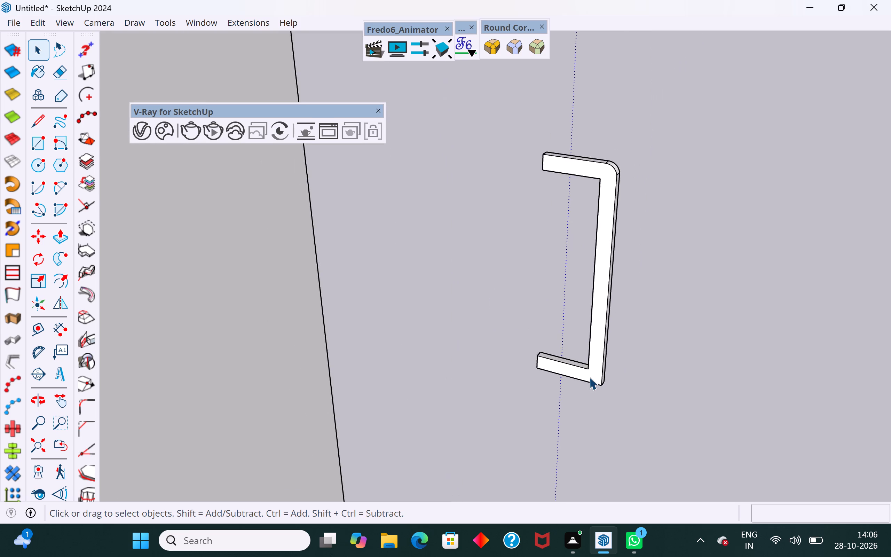
scroll(589, 377, up, 12)
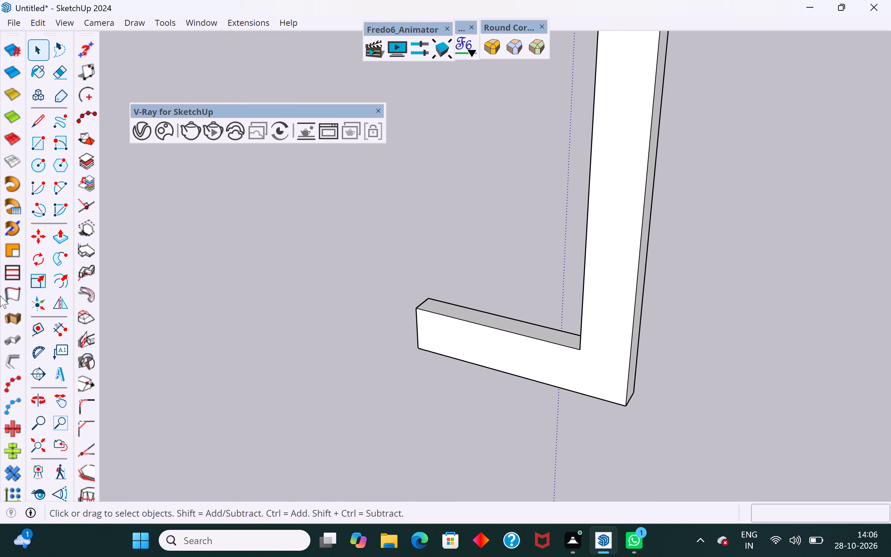
click(59, 188)
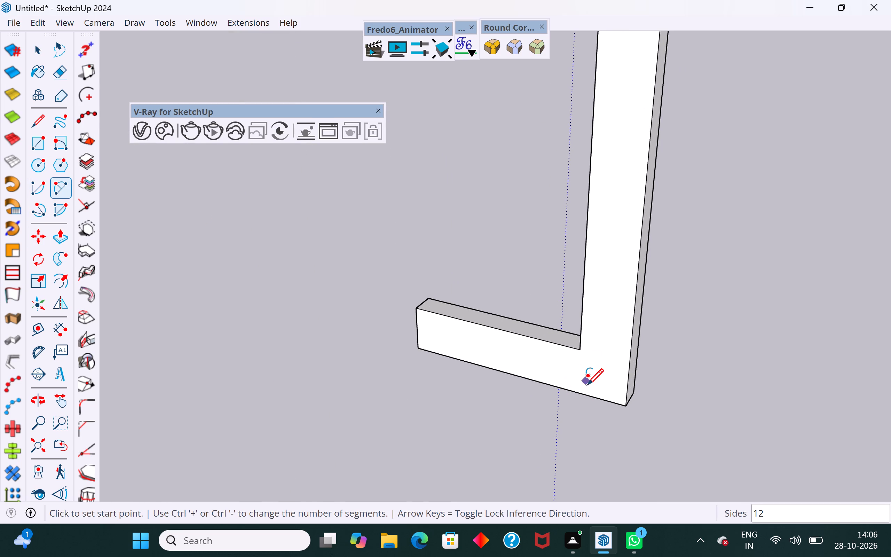
click(592, 397)
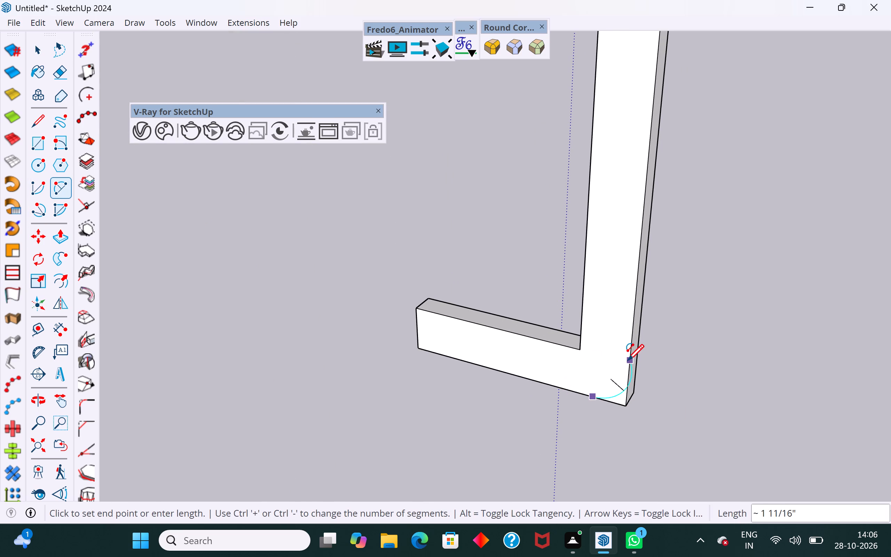
click(627, 373)
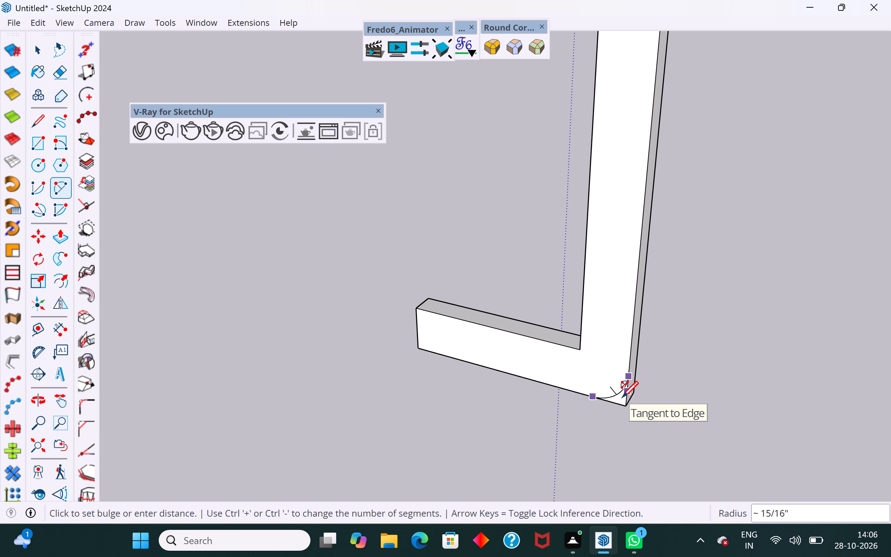
click(622, 397)
scroll(622, 397, down, 2)
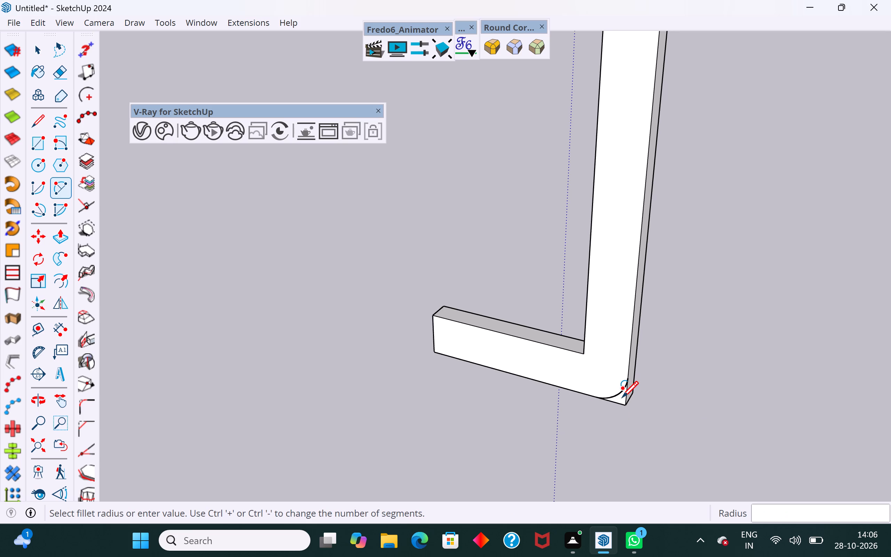
scroll(622, 397, down, 7)
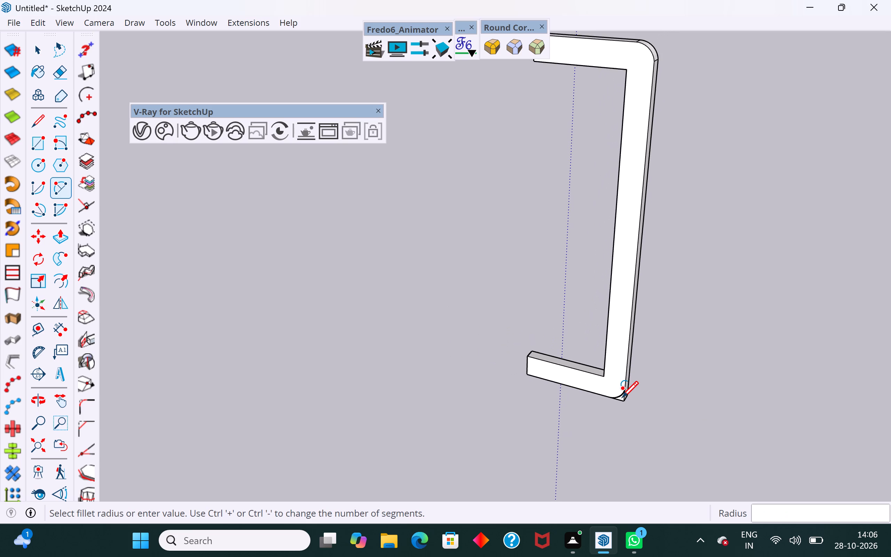
scroll(622, 397, down, 2)
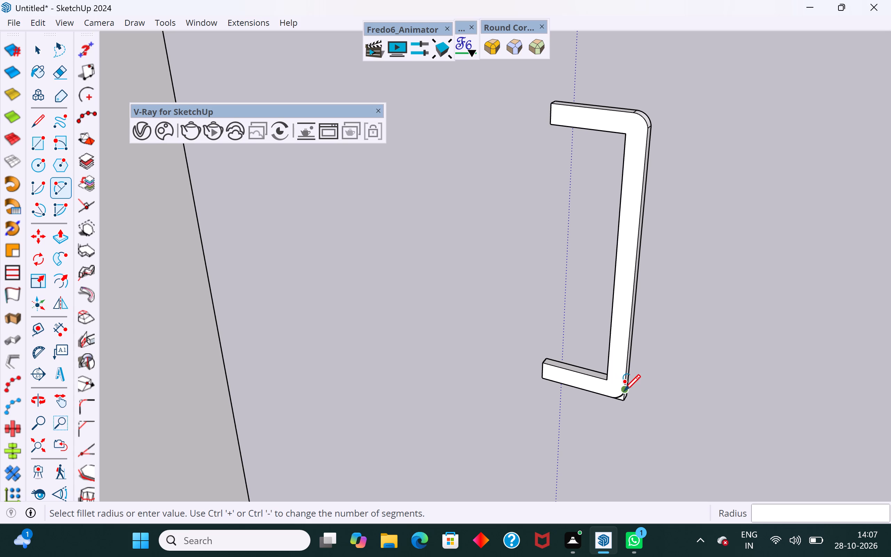
click(35, 53)
click(416, 369)
Use Push/Pull to cut away the handle's outer bottom corner beyond the new arc.
scroll(665, 340, down, 5)
scroll(665, 366, up, 9)
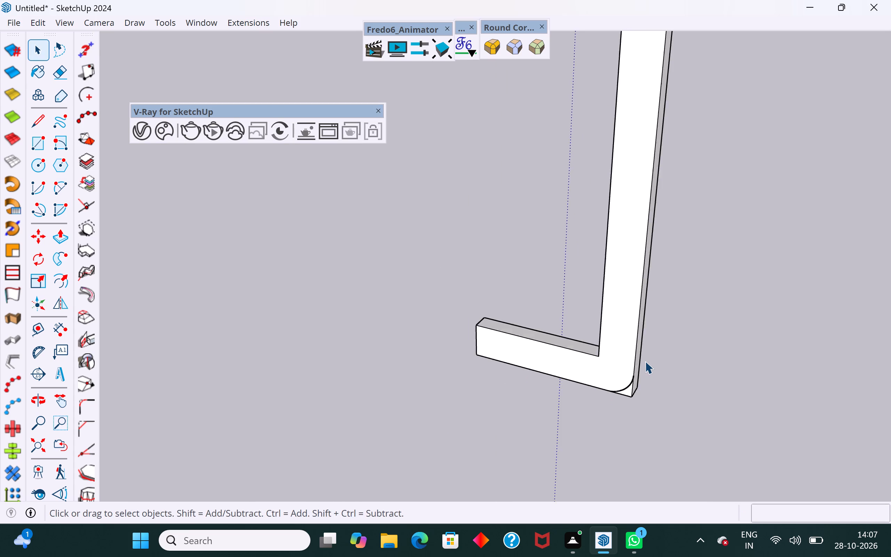
scroll(645, 361, up, 3)
scroll(621, 374, down, 6)
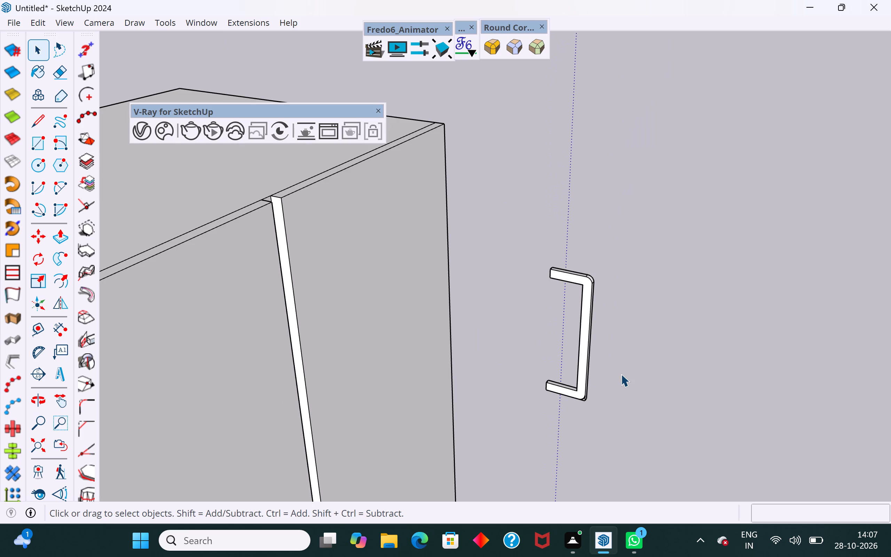
scroll(621, 374, down, 2)
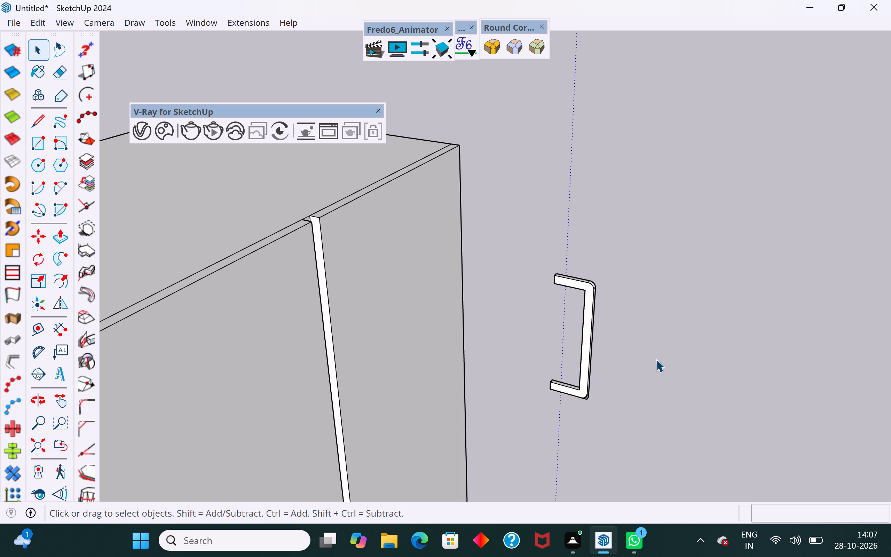
scroll(586, 397, up, 13)
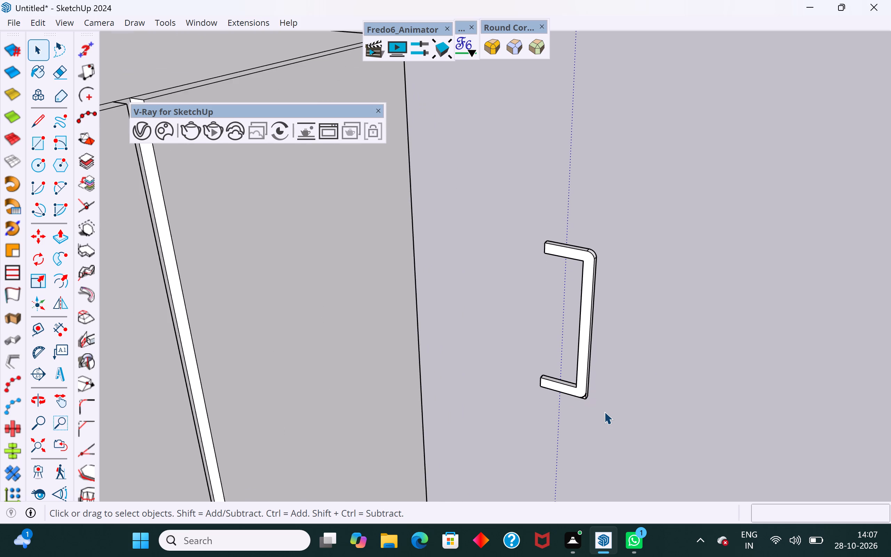
scroll(604, 411, up, 6)
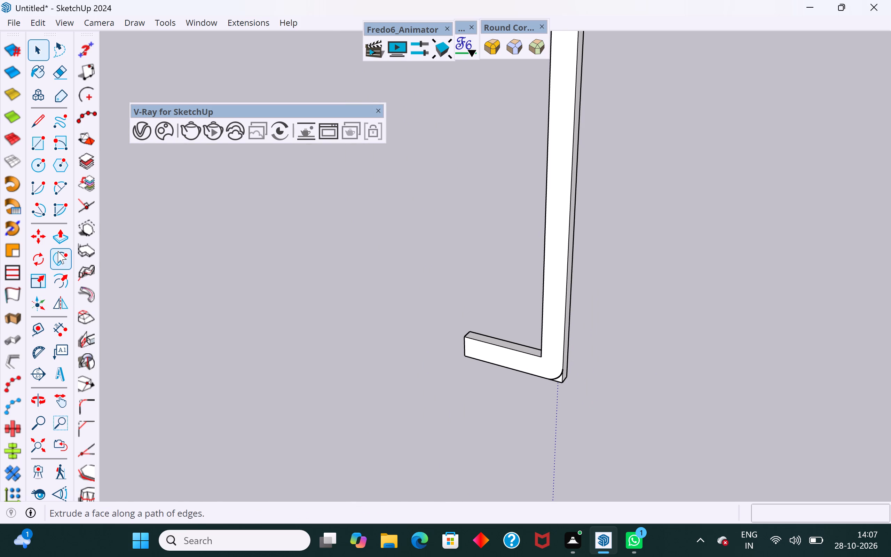
click(66, 227)
scroll(449, 347, up, 5)
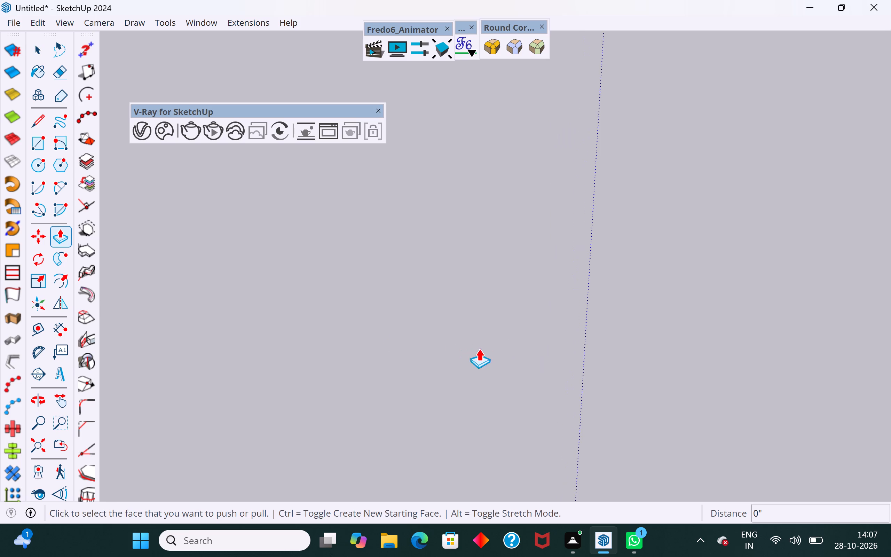
scroll(447, 371, down, 6)
scroll(560, 300, down, 5)
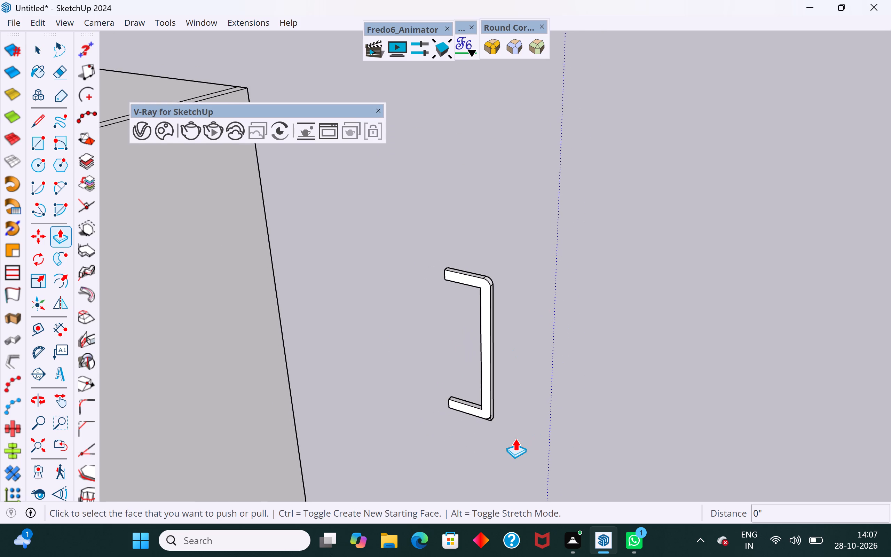
scroll(515, 438, up, 8)
scroll(512, 416, down, 2)
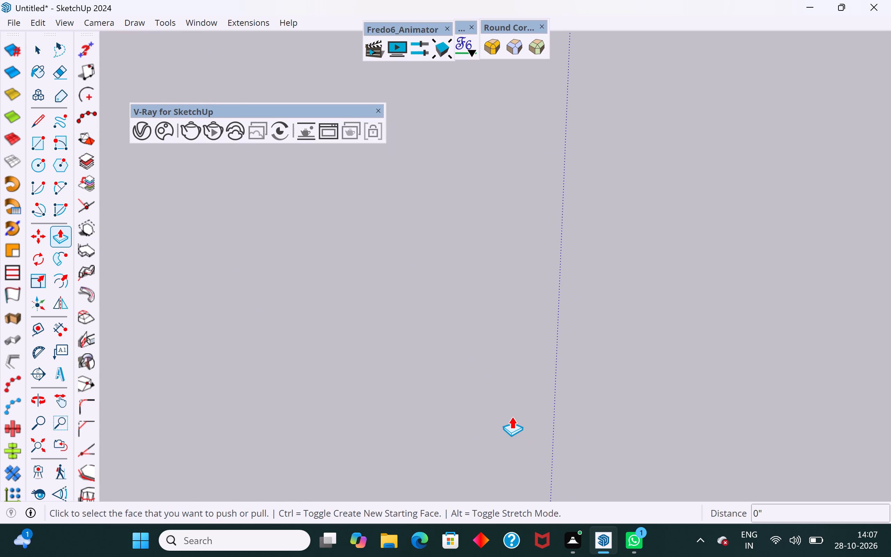
scroll(512, 416, down, 2)
scroll(500, 388, up, 3)
scroll(473, 401, up, 5)
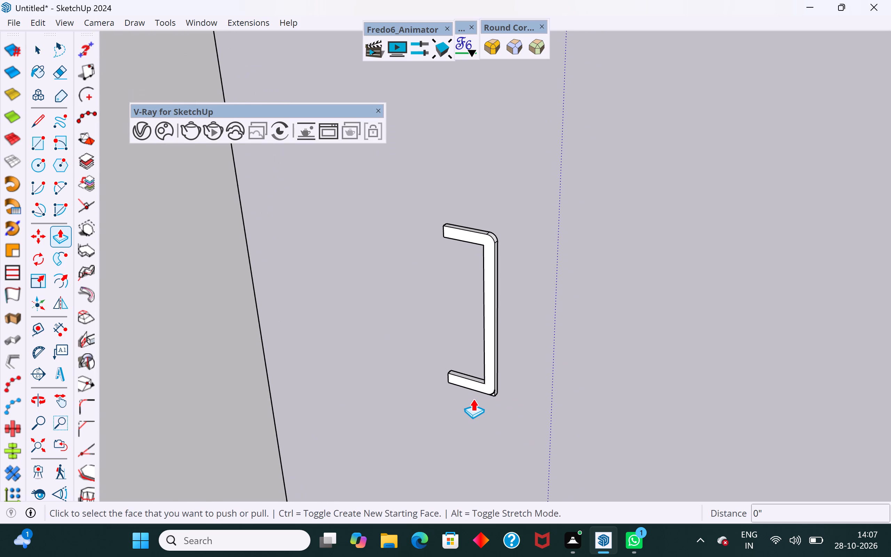
scroll(473, 399, down, 1)
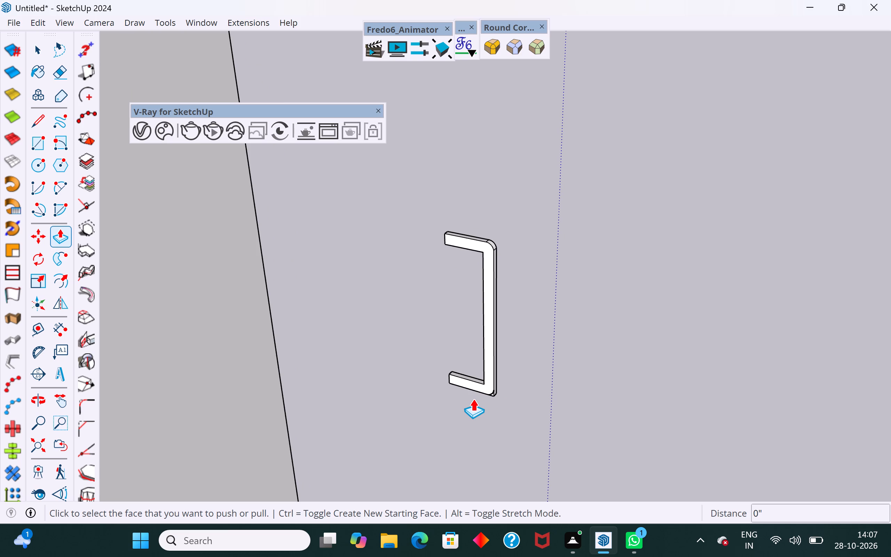
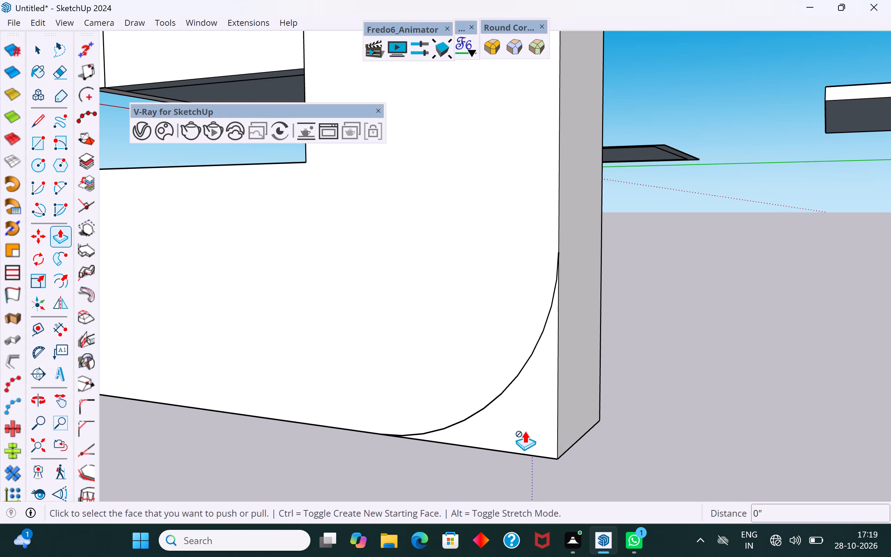
Push the corner area outside the arc through the handle's lower outer corner by about 11/16" to round it.
click(41, 48)
double_click(552, 402)
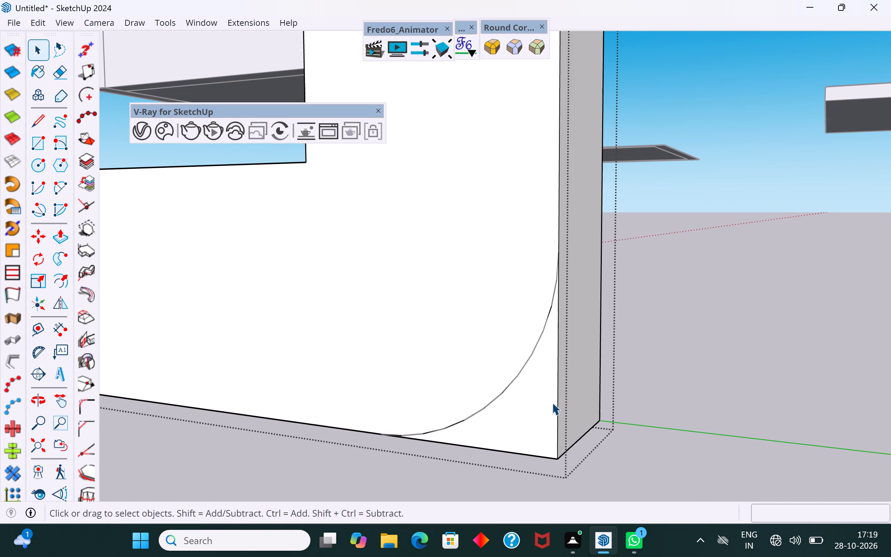
click(529, 413)
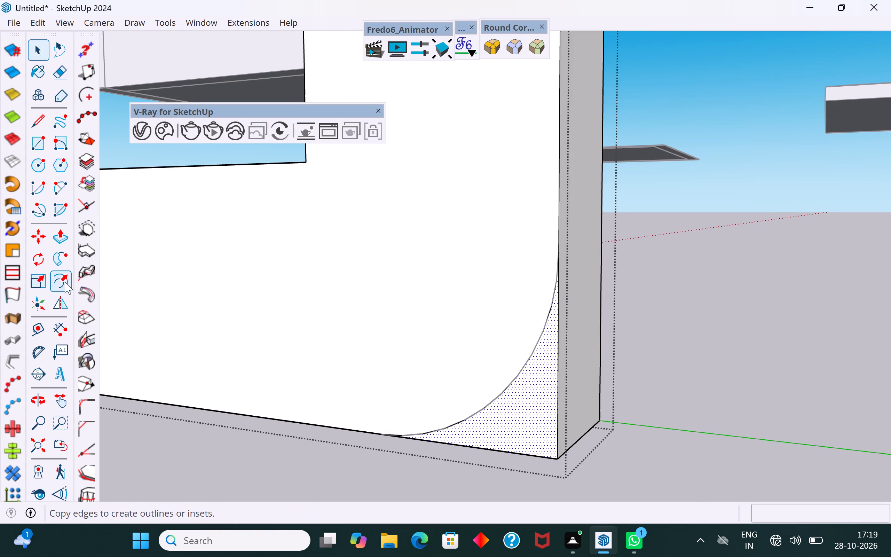
click(62, 242)
click(538, 431)
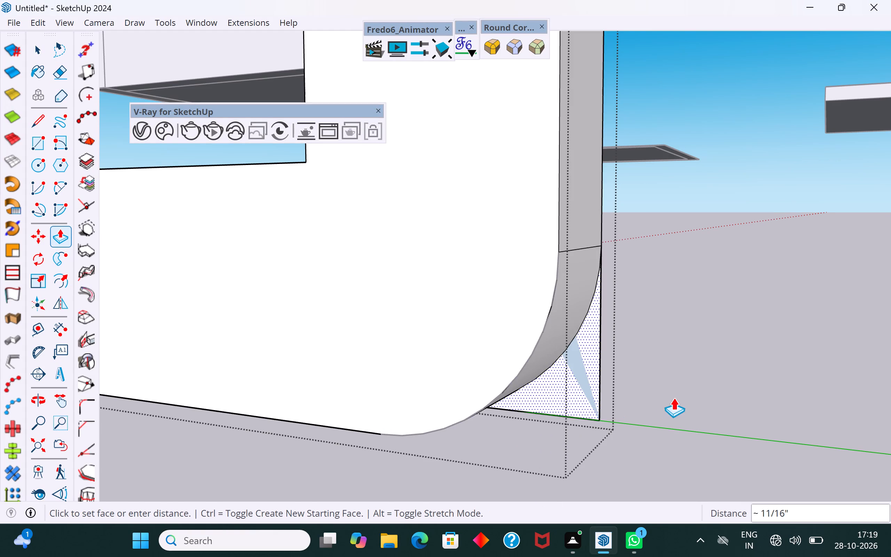
click(727, 395)
scroll(689, 388, down, 14)
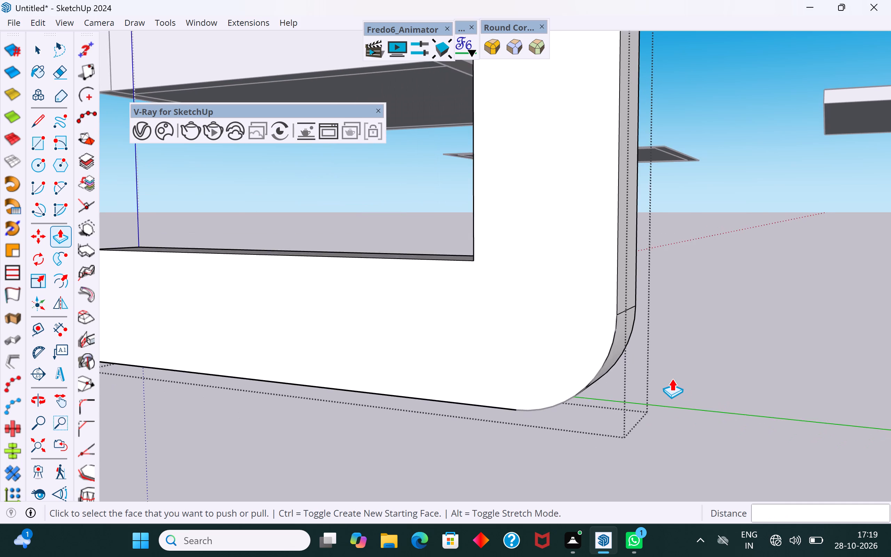
scroll(672, 378, down, 10)
scroll(672, 378, down, 14)
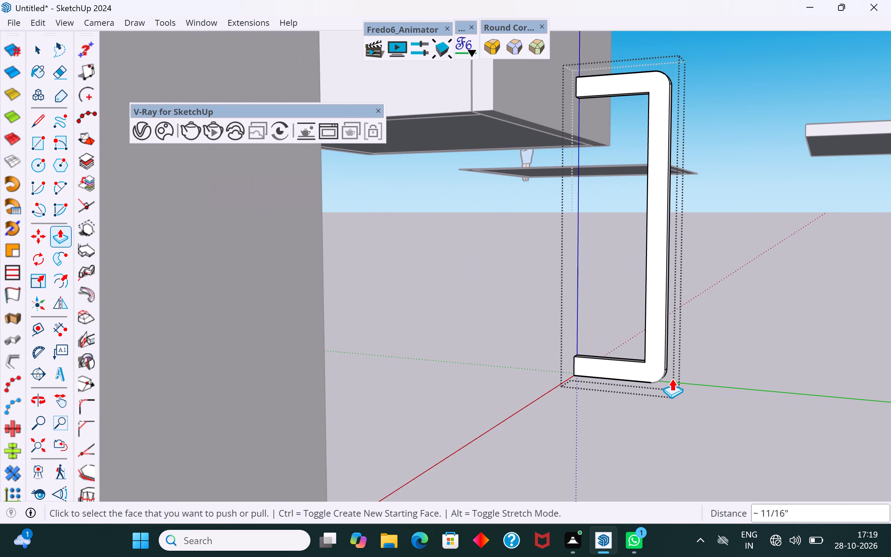
scroll(672, 378, down, 2)
click(43, 52)
click(429, 293)
Move the U-shaped handle about 4' 7" to a free spot in front of the two-door cabinet.
scroll(435, 422, down, 11)
click(473, 401)
scroll(478, 352, down, 5)
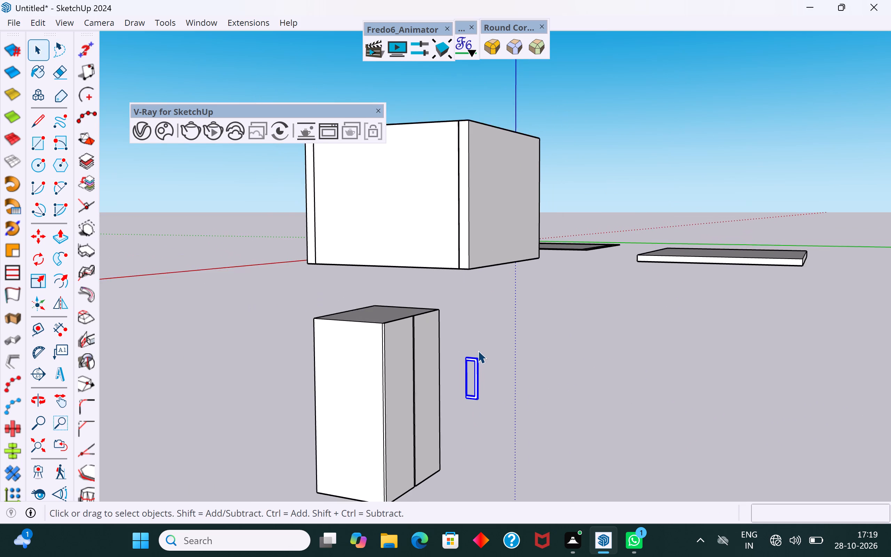
scroll(478, 351, down, 5)
scroll(472, 437, up, 3)
scroll(466, 210, down, 4)
scroll(441, 384, up, 7)
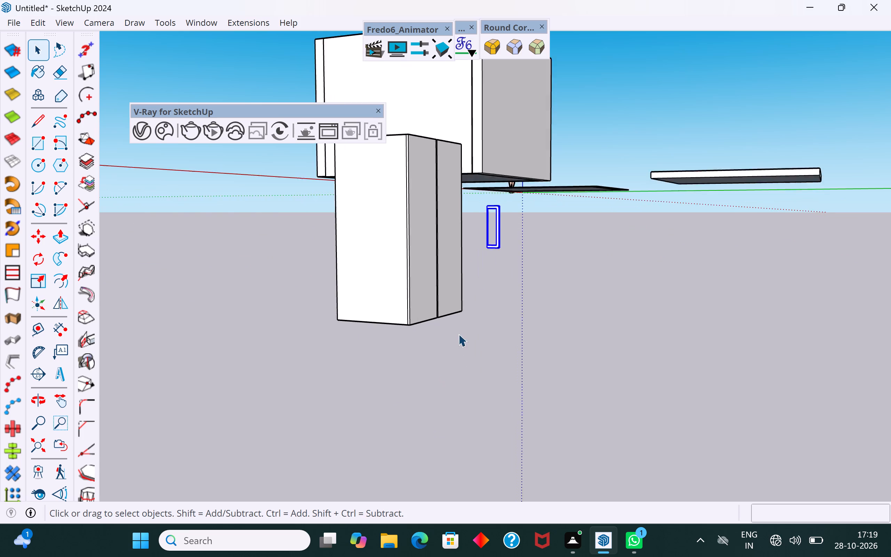
middle_drag(511, 248, 452, 297)
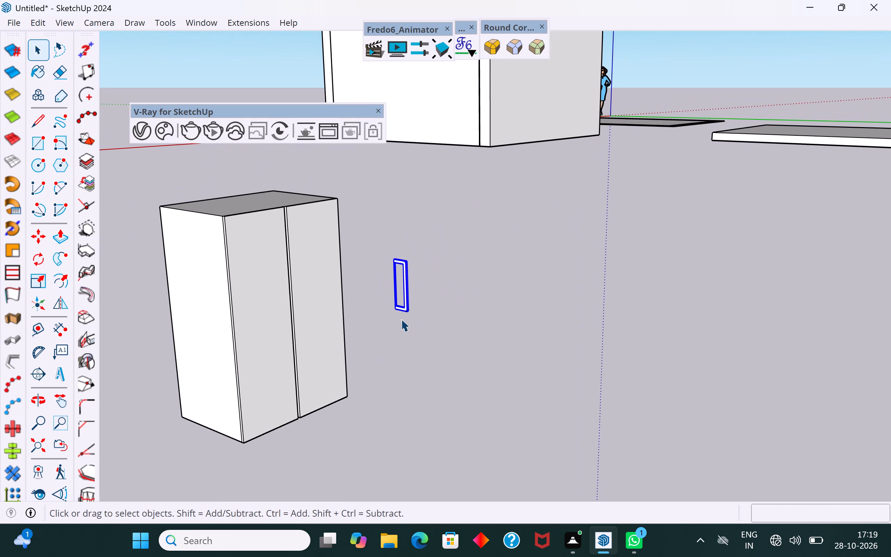
key(m)
click(393, 314)
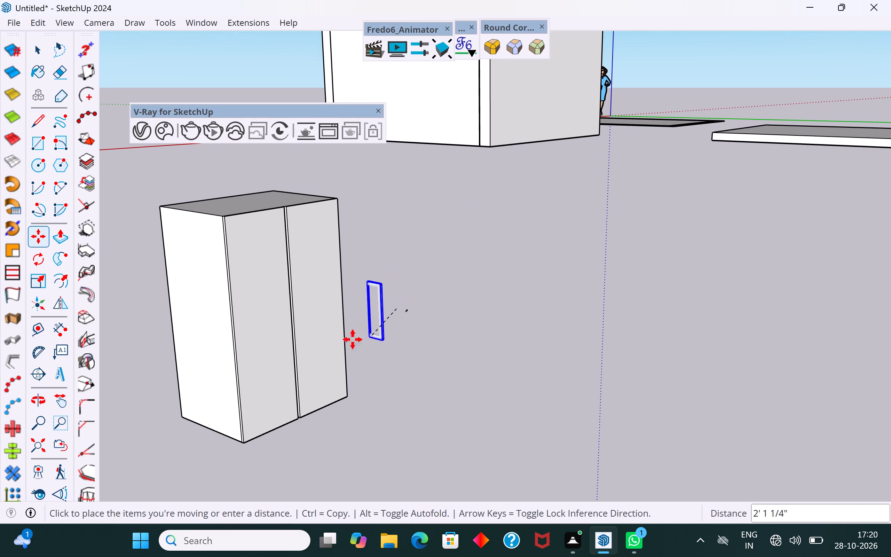
scroll(305, 354, up, 10)
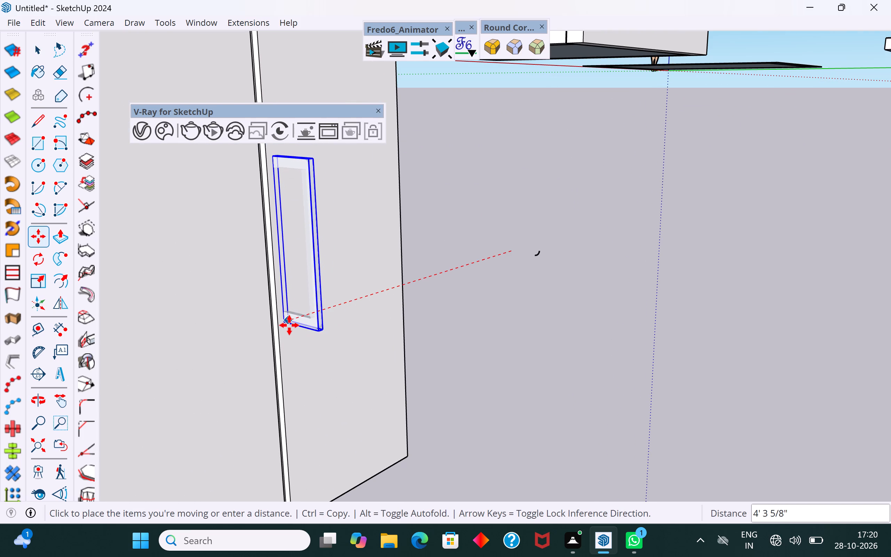
click(494, 355)
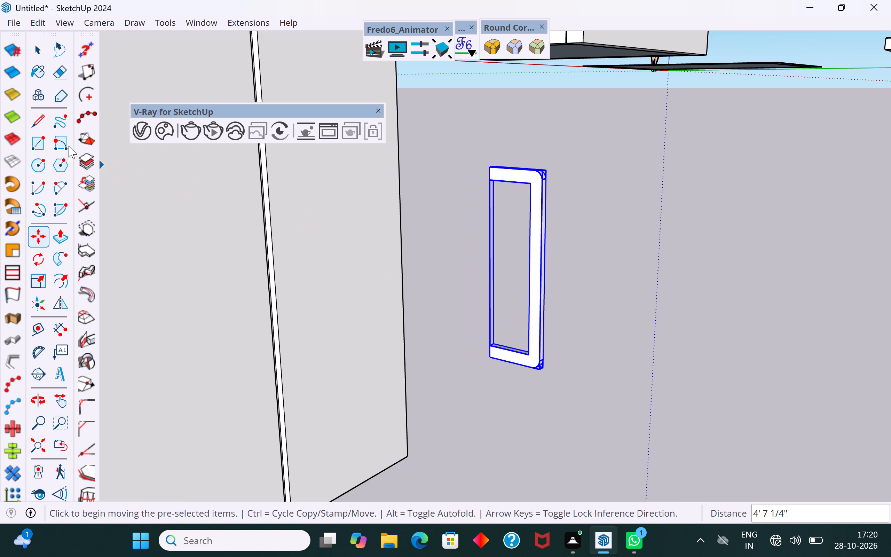
click(41, 57)
click(431, 209)
Examine the handle's shape and its two legs from several angles beside the cabinet.
scroll(413, 349, down, 3)
middle_drag(417, 352, 472, 357)
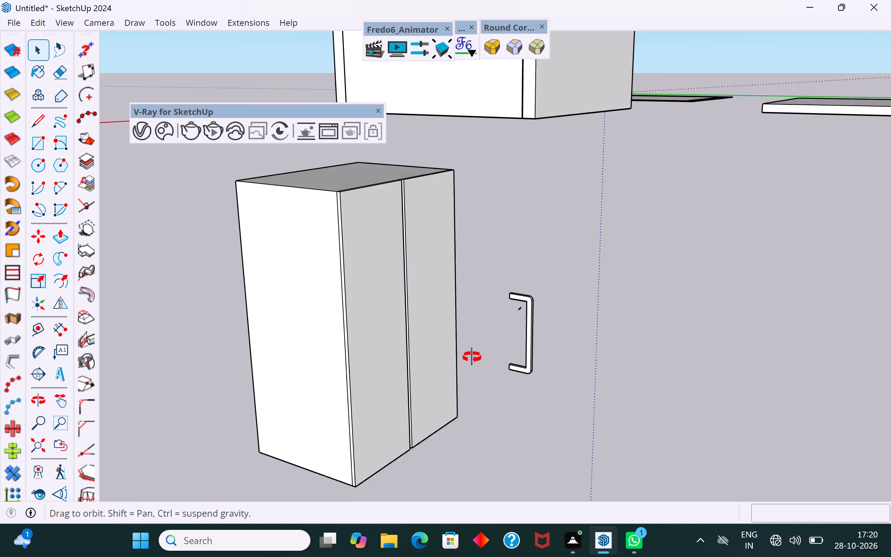
middle_drag(472, 357, 510, 356)
scroll(706, 340, up, 4)
scroll(621, 319, down, 5)
middle_drag(686, 412, 802, 389)
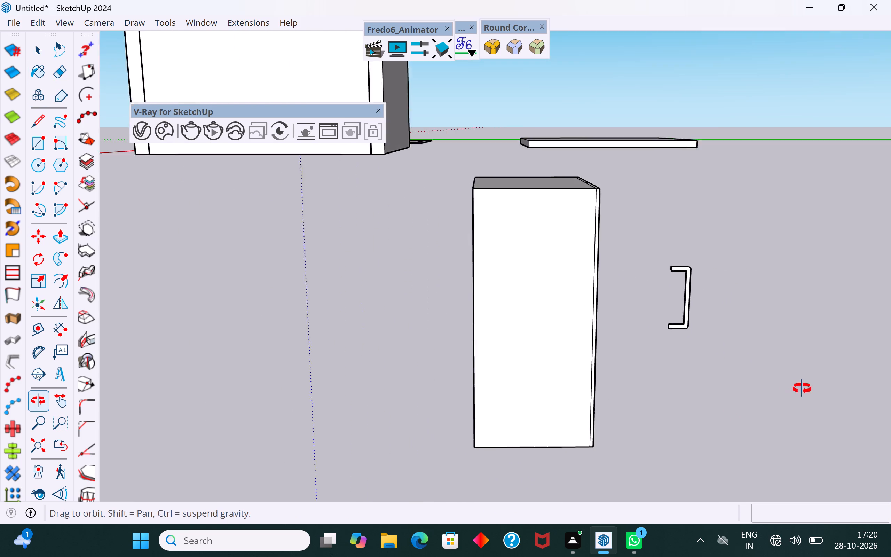
middle_drag(802, 389, 838, 389)
scroll(698, 311, up, 9)
scroll(696, 311, down, 3)
middle_drag(696, 312, 696, 313)
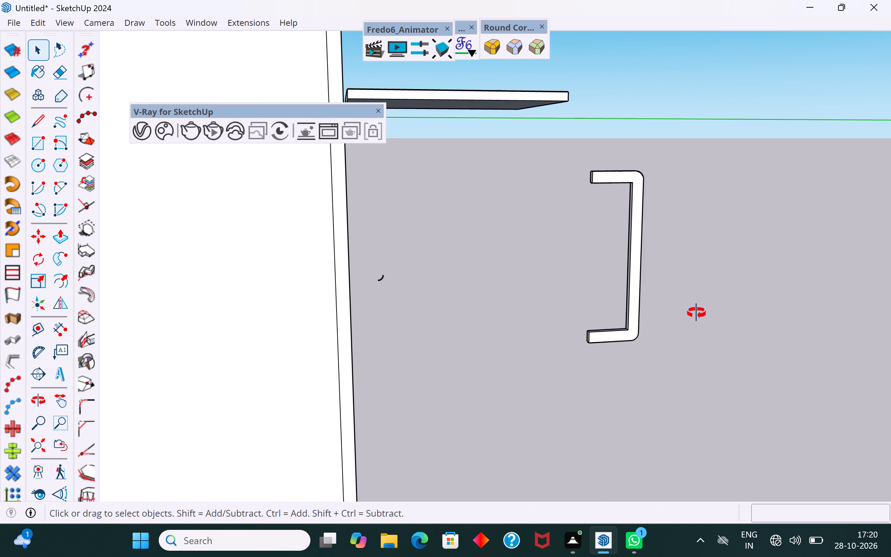
middle_drag(696, 313, 703, 317)
scroll(661, 395, up, 2)
scroll(656, 395, down, 3)
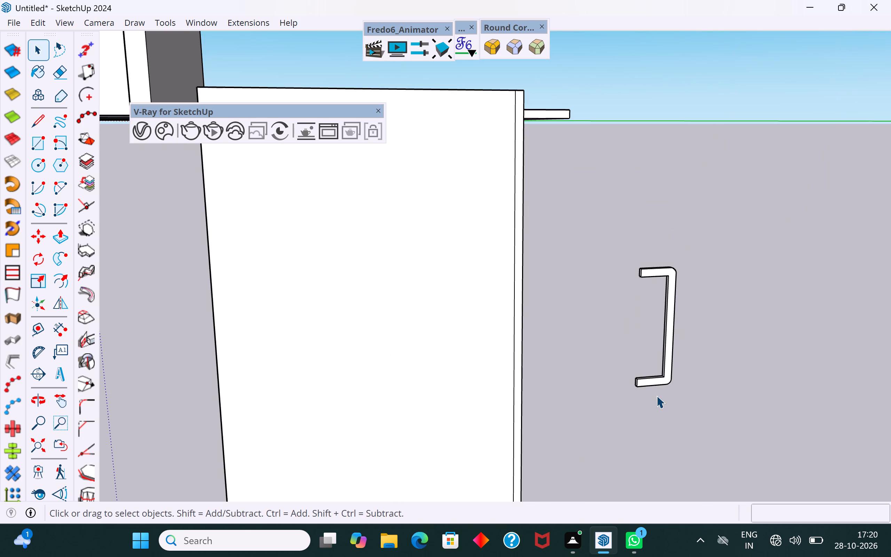
scroll(656, 395, up, 1)
scroll(645, 198, up, 4)
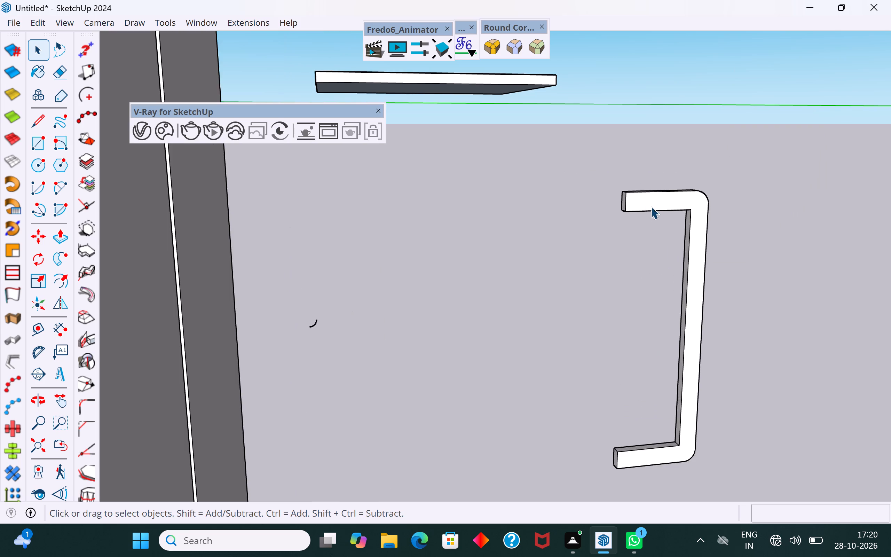
middle_drag(660, 213, 670, 219)
scroll(602, 199, down, 4)
scroll(622, 262, up, 4)
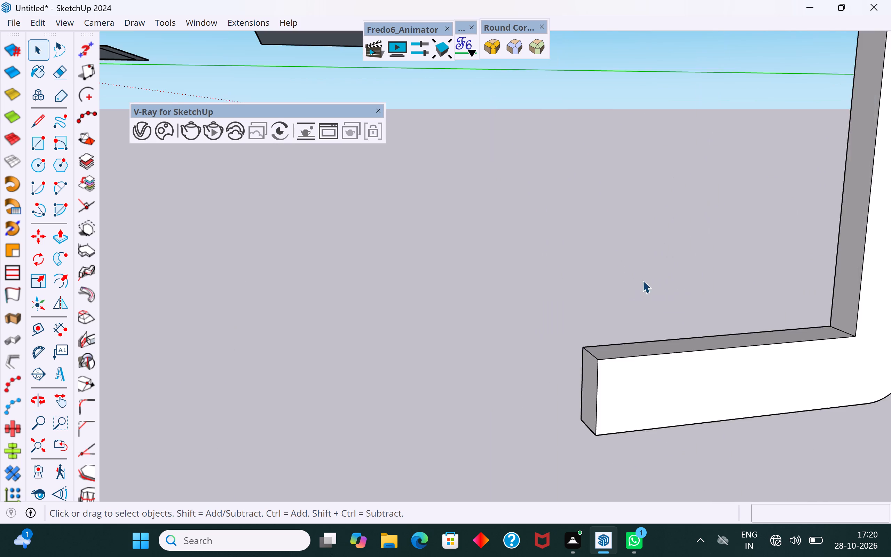
scroll(642, 280, up, 2)
scroll(644, 292, down, 2)
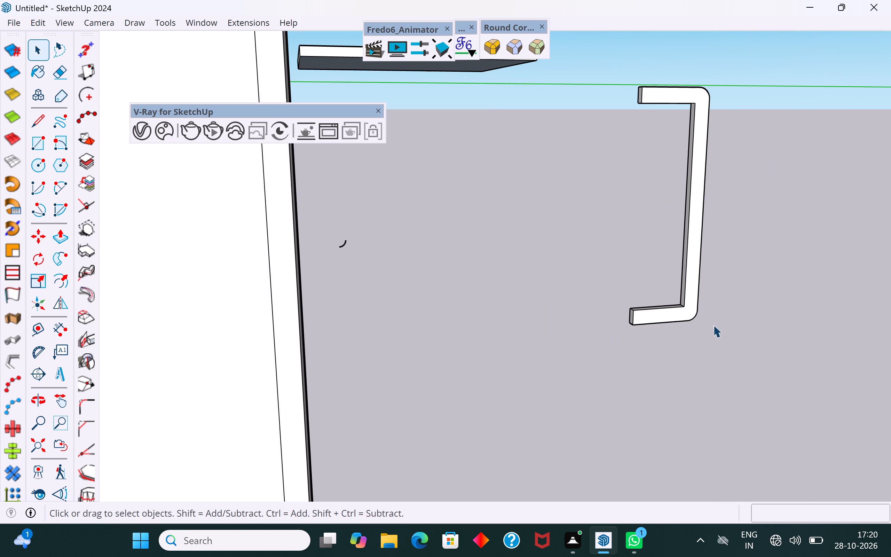
Push the end face of the handle's lower leg inward by 2" to shorten the leg.
scroll(759, 286, up, 1)
middle_drag(597, 346, 750, 339)
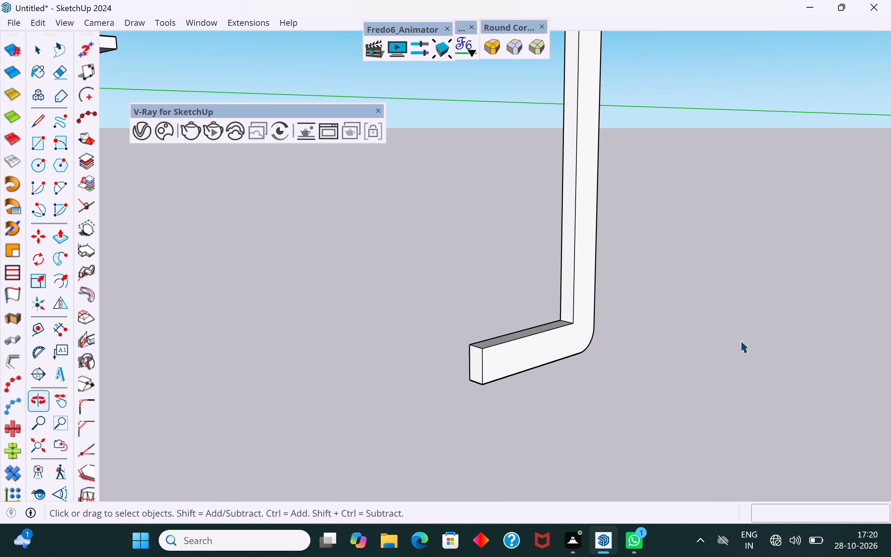
double_click(472, 369)
triple_click(475, 368)
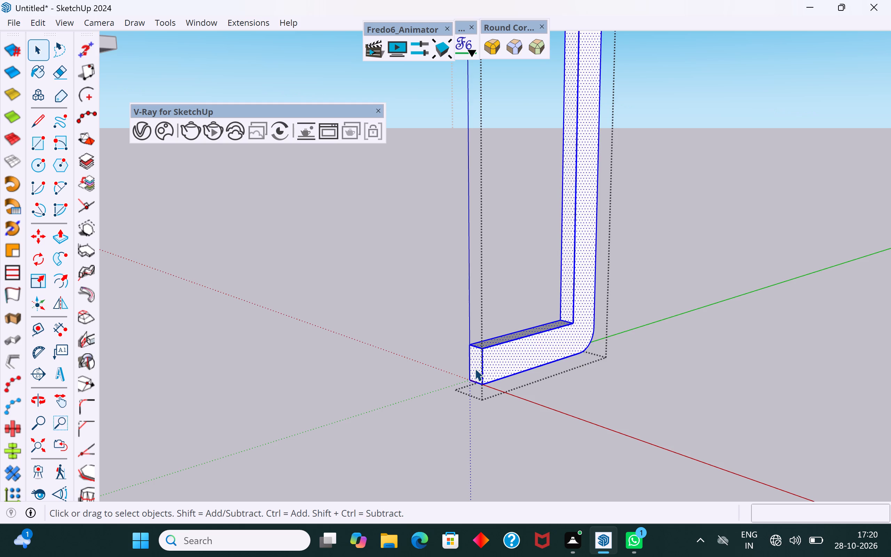
click(475, 368)
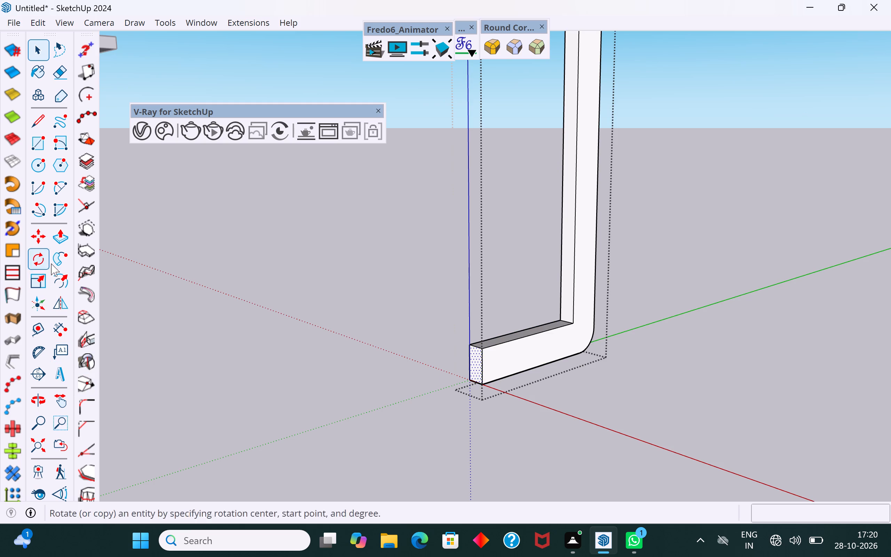
click(64, 241)
click(475, 368)
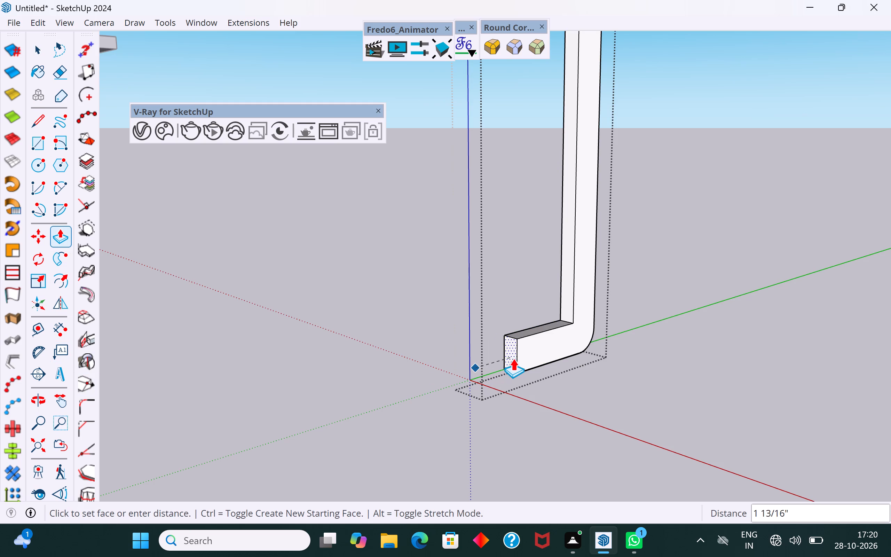
click(514, 358)
scroll(493, 440, down, 10)
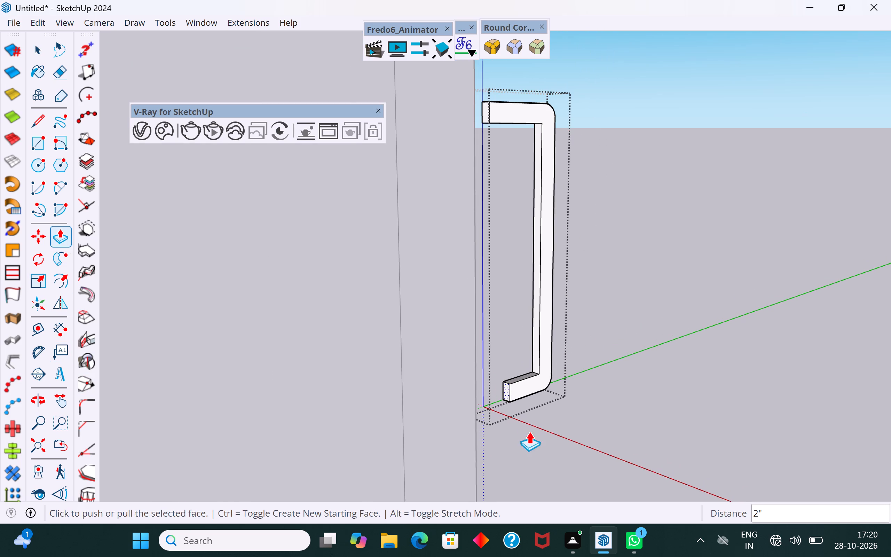
middle_drag(529, 431, 514, 426)
scroll(541, 456, down, 1)
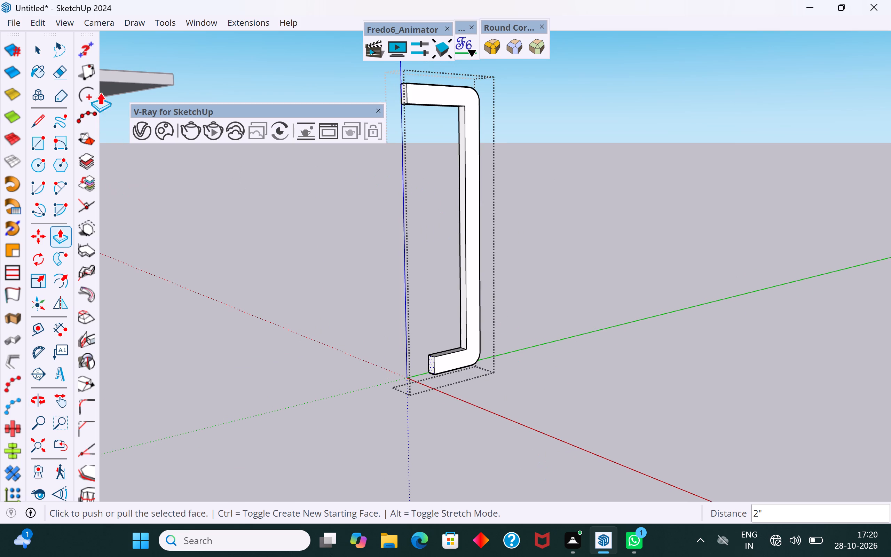
click(38, 44)
click(267, 306)
Push the end face of the handle's upper leg inward to shorten that leg as well.
scroll(245, 343, down, 4)
scroll(284, 277, up, 2)
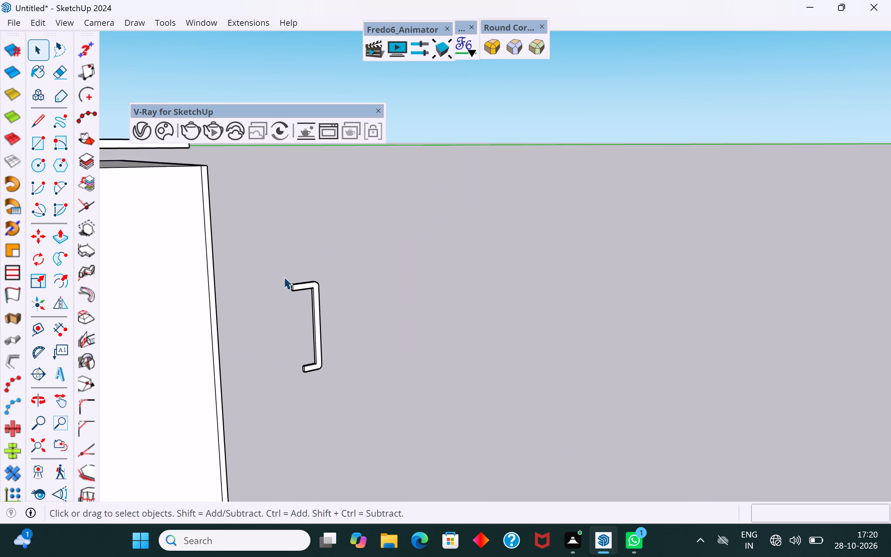
scroll(284, 277, up, 10)
scroll(295, 289, down, 2)
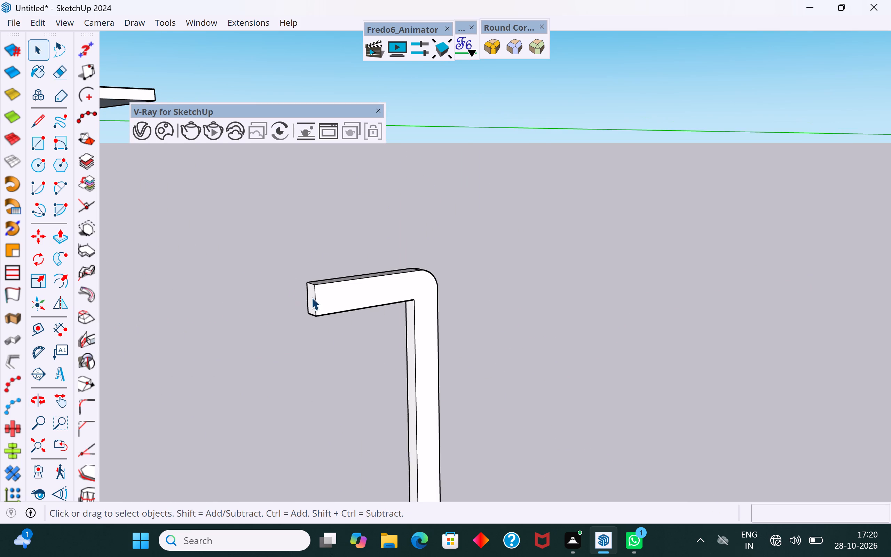
middle_drag(313, 298, 480, 311)
click(345, 329)
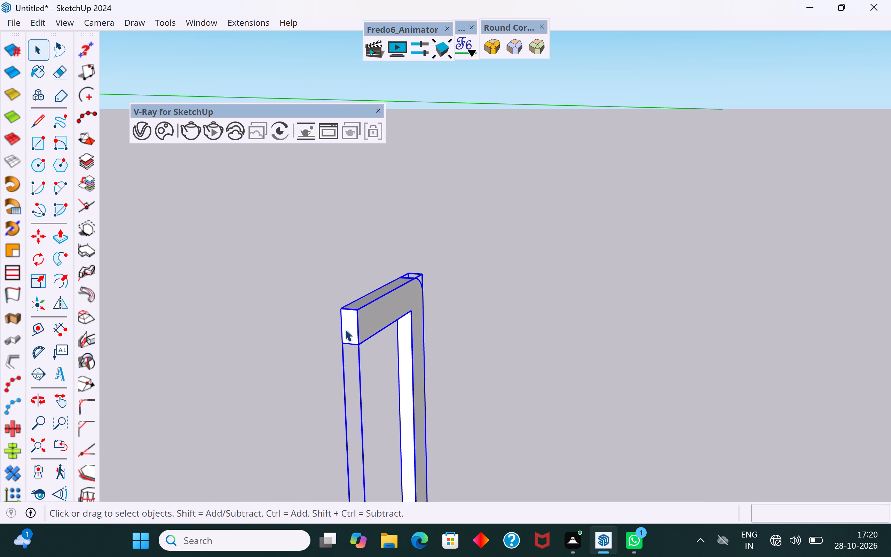
double_click(348, 329)
double_click(348, 329)
double_click(350, 323)
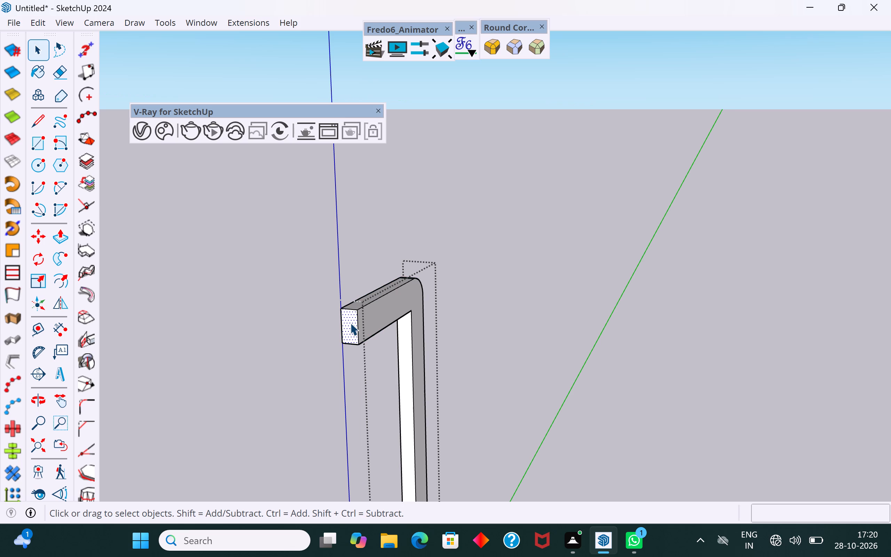
click(65, 239)
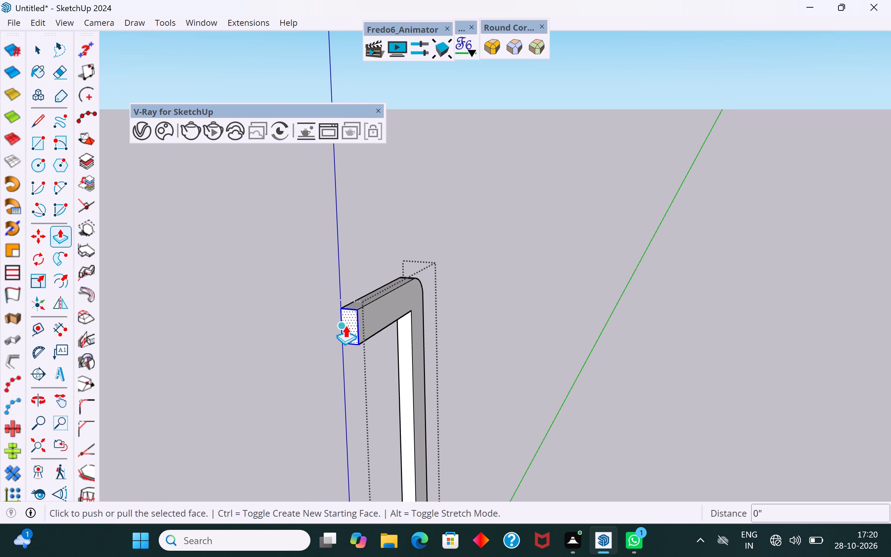
click(345, 325)
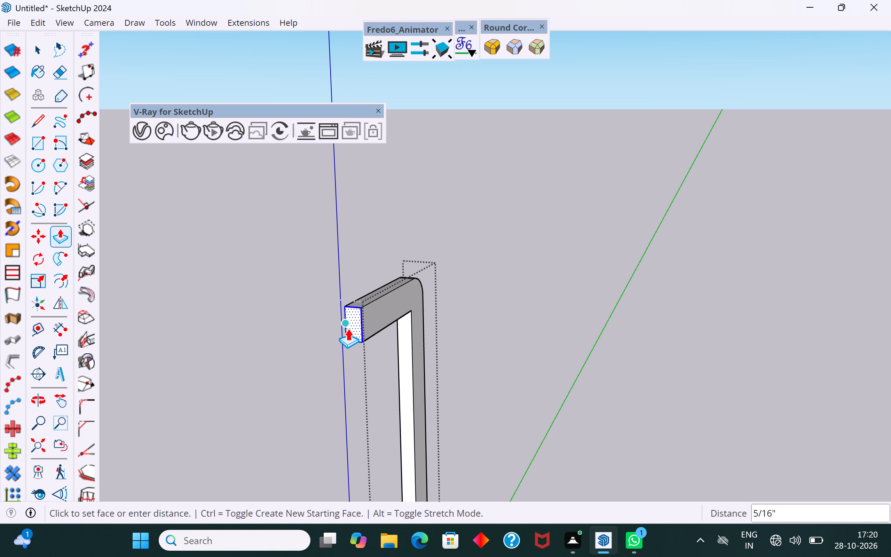
key(Escape)
double_click(350, 327)
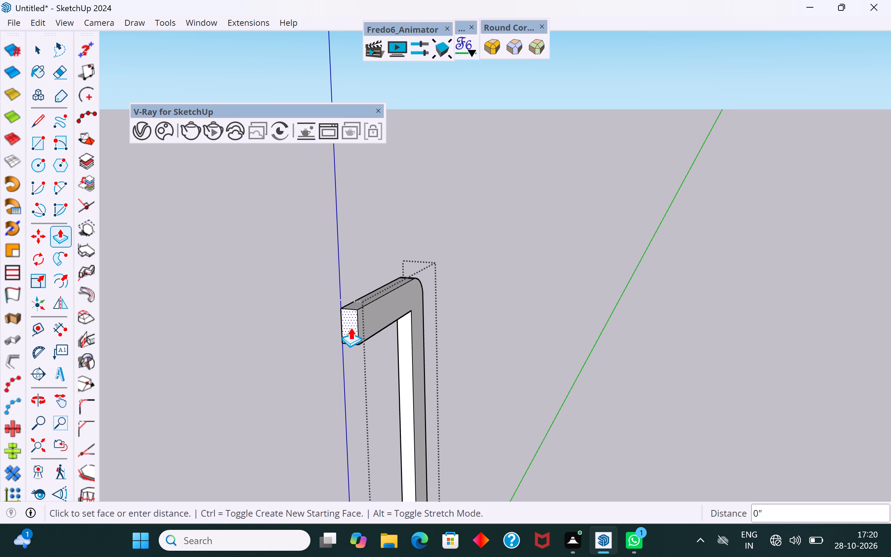
double_click(353, 326)
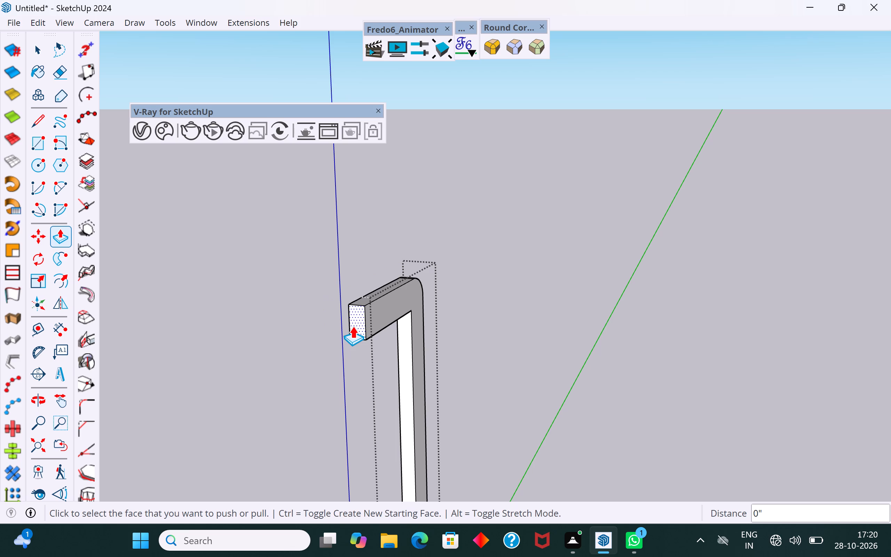
drag(360, 317, 385, 283)
scroll(367, 303, down, 6)
click(33, 47)
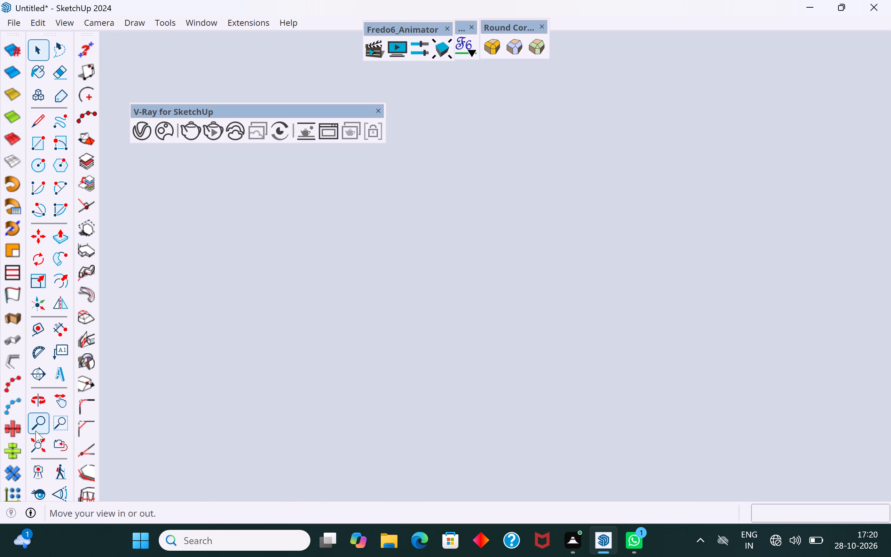
Bring the whole model back into view, close the handle group and inspect the handle beside the cabinet.
click(38, 448)
scroll(314, 342, down, 6)
middle_drag(645, 319, 211, 253)
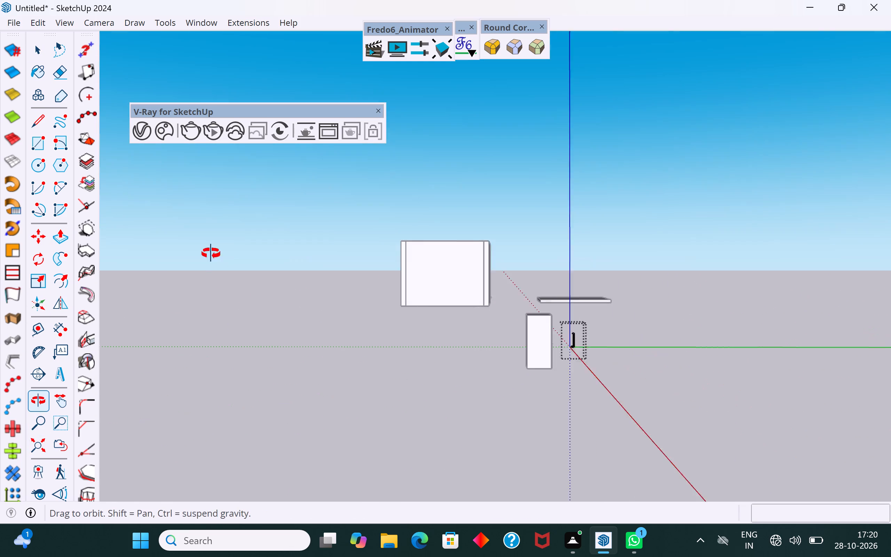
middle_drag(211, 253, 180, 253)
click(568, 347)
scroll(532, 342, up, 4)
scroll(529, 282, down, 6)
scroll(507, 331, up, 11)
middle_drag(525, 325, 560, 336)
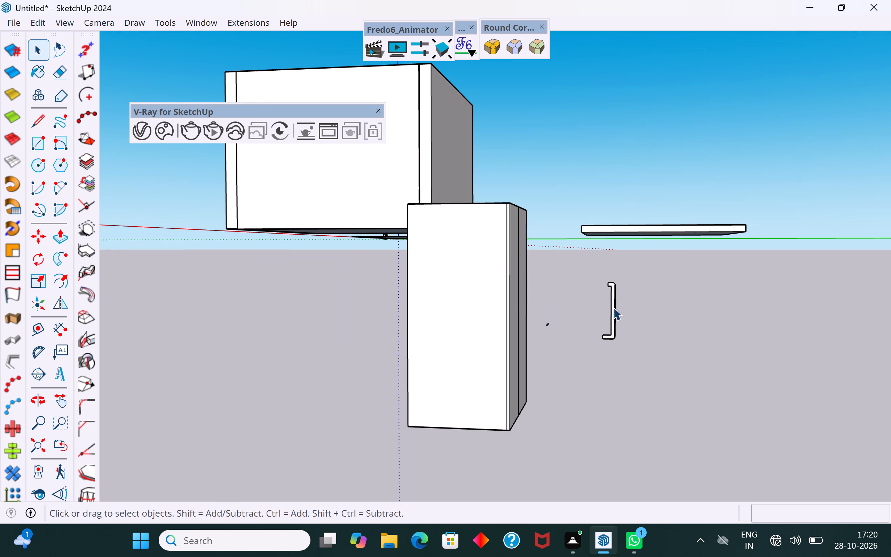
Open the handle group and extend the upper leg's end face outward by 1 15/16" to match the lower leg, then close the group.
scroll(636, 211, down, 2)
scroll(612, 323, up, 3)
middle_drag(612, 300, 660, 337)
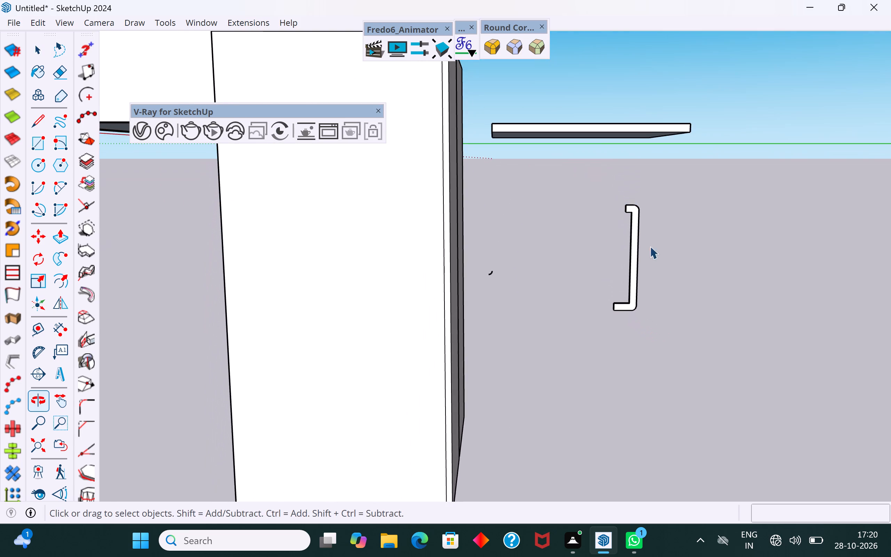
scroll(643, 223, up, 3)
scroll(660, 172, down, 3)
middle_drag(646, 166, 710, 200)
scroll(665, 163, up, 1)
middle_drag(655, 202, 714, 221)
scroll(669, 186, up, 3)
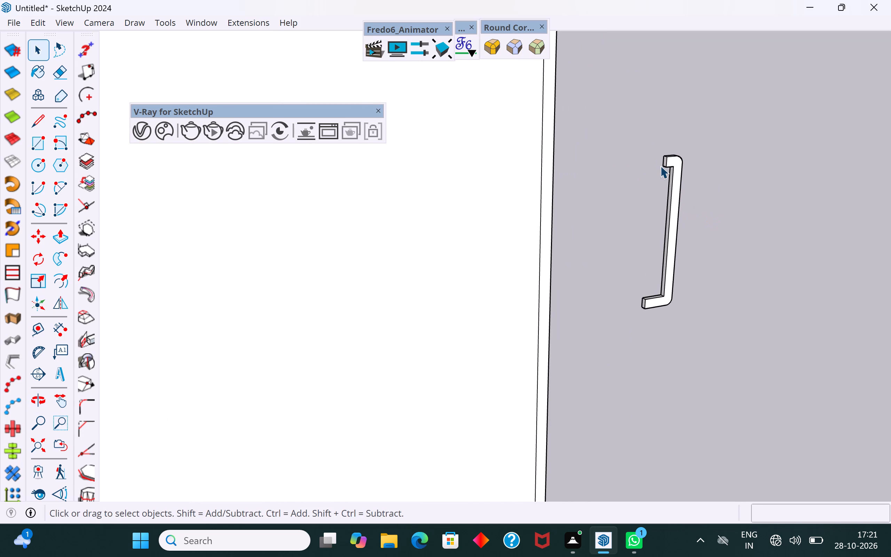
scroll(665, 162, up, 4)
double_click(663, 162)
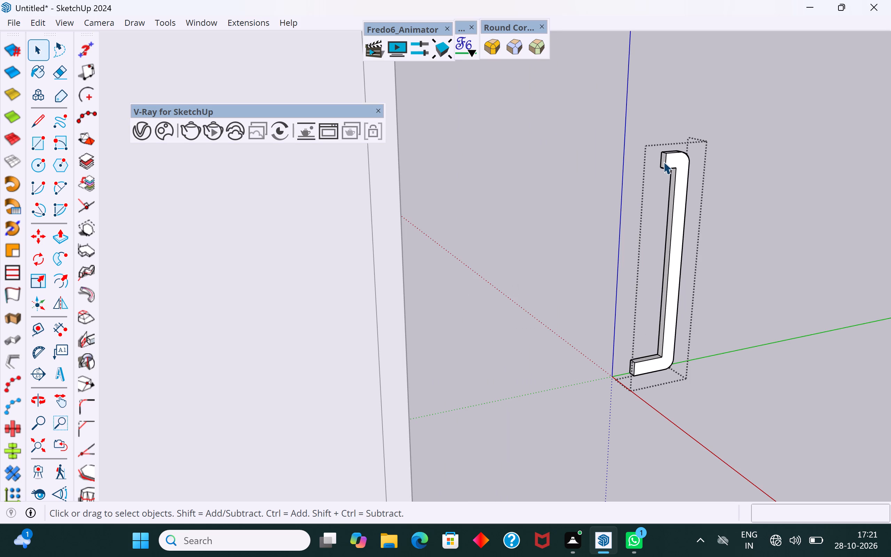
double_click(663, 162)
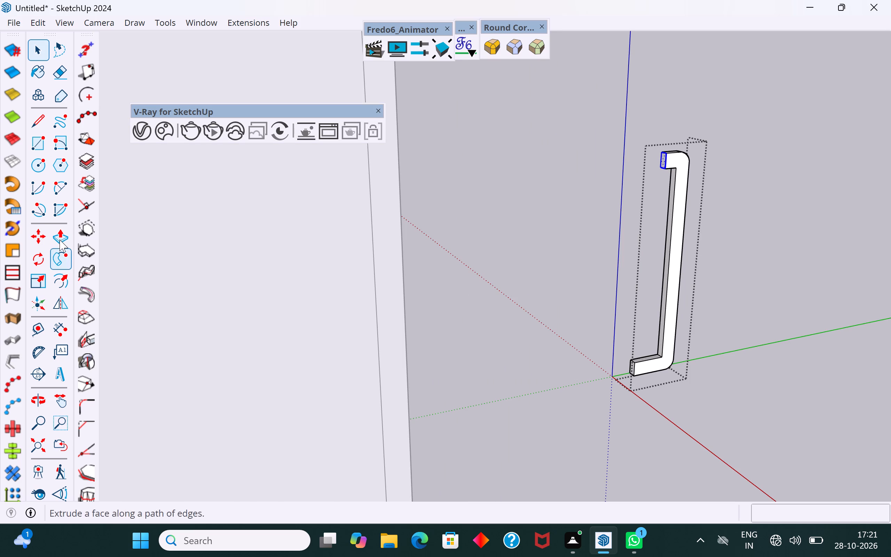
click(60, 238)
click(662, 158)
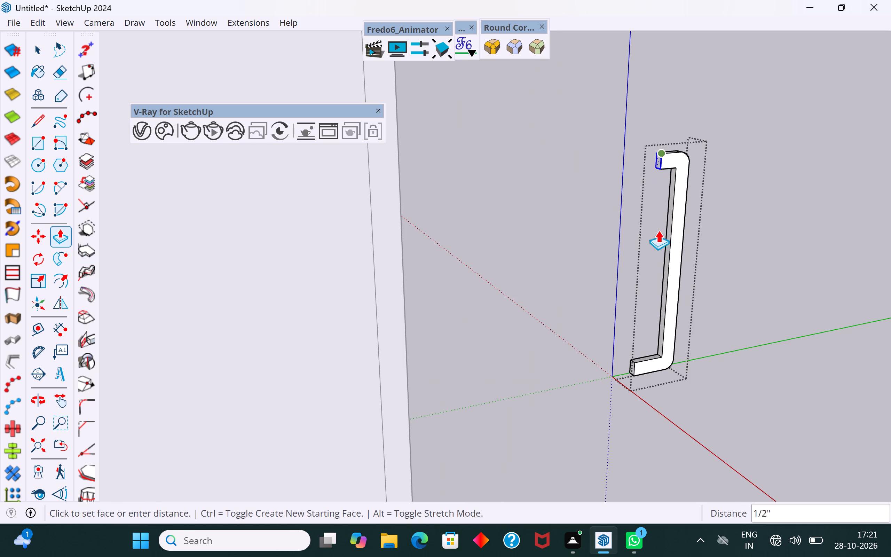
click(629, 367)
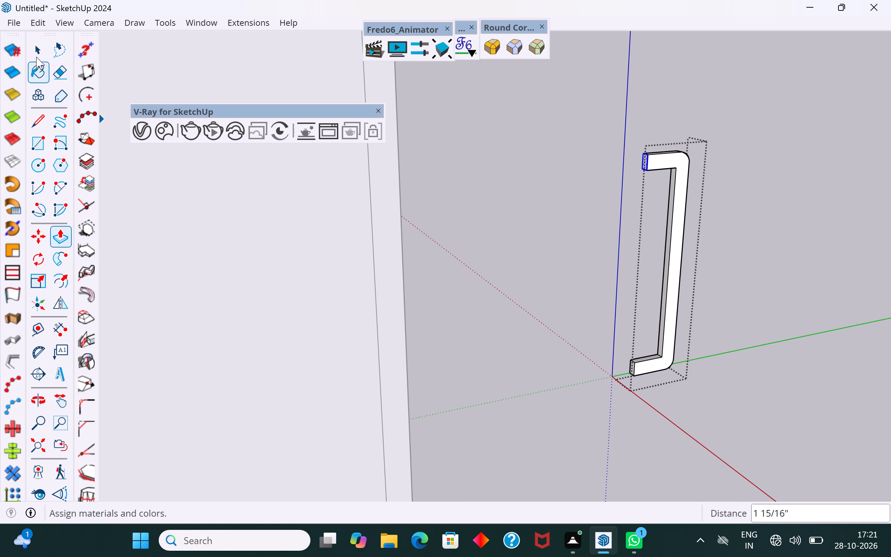
click(36, 49)
click(507, 258)
Delete the small stray piece lying on its own beside the two-door cabinet.
scroll(505, 260, down, 5)
click(564, 299)
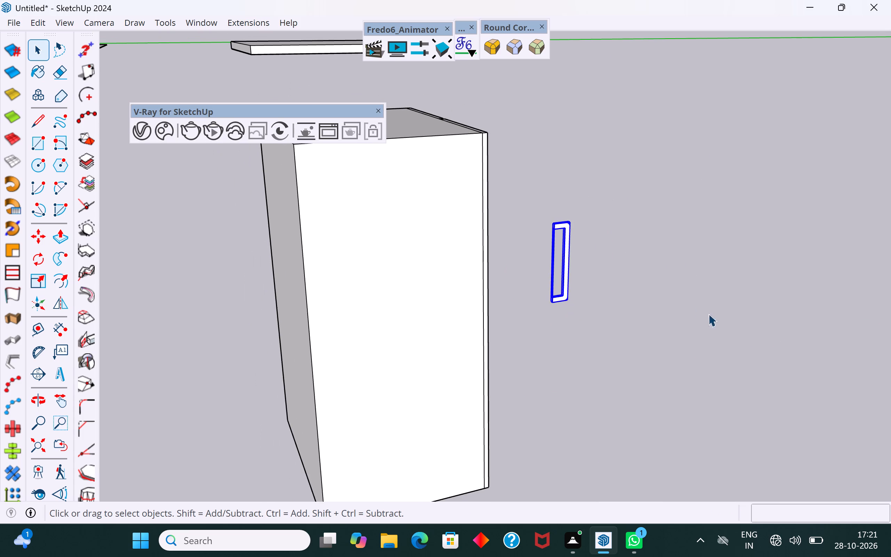
middle_drag(634, 337, 375, 321)
scroll(556, 388, down, 5)
middle_drag(622, 400, 462, 398)
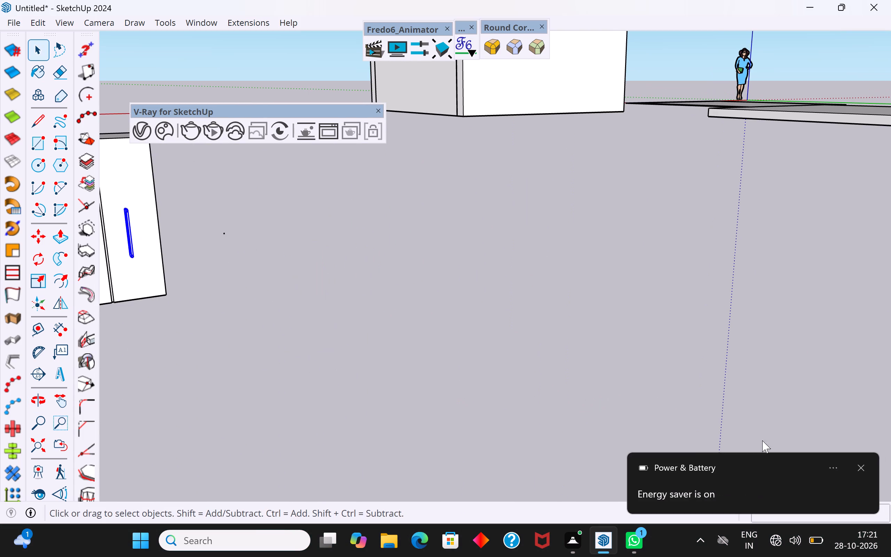
click(866, 470)
scroll(662, 269, down, 4)
scroll(628, 275, down, 3)
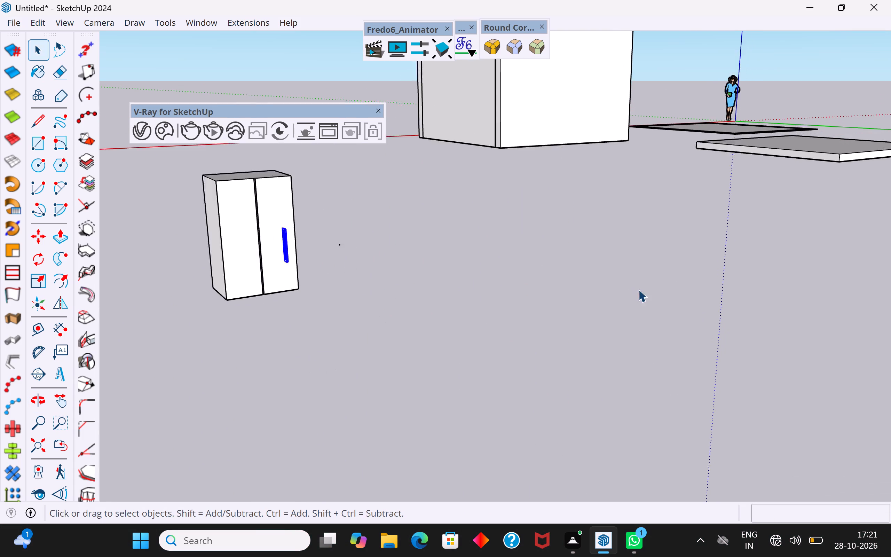
scroll(638, 289, down, 2)
middle_drag(417, 358, 373, 358)
scroll(663, 312, down, 6)
middle_drag(452, 370, 373, 335)
scroll(370, 259, up, 3)
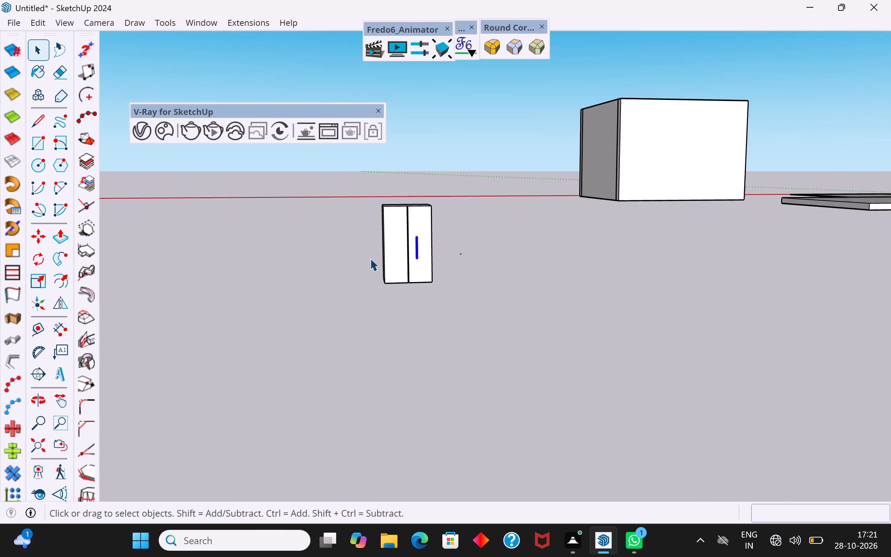
scroll(370, 258, up, 6)
middle_drag(490, 280, 468, 298)
drag(527, 253, 489, 306)
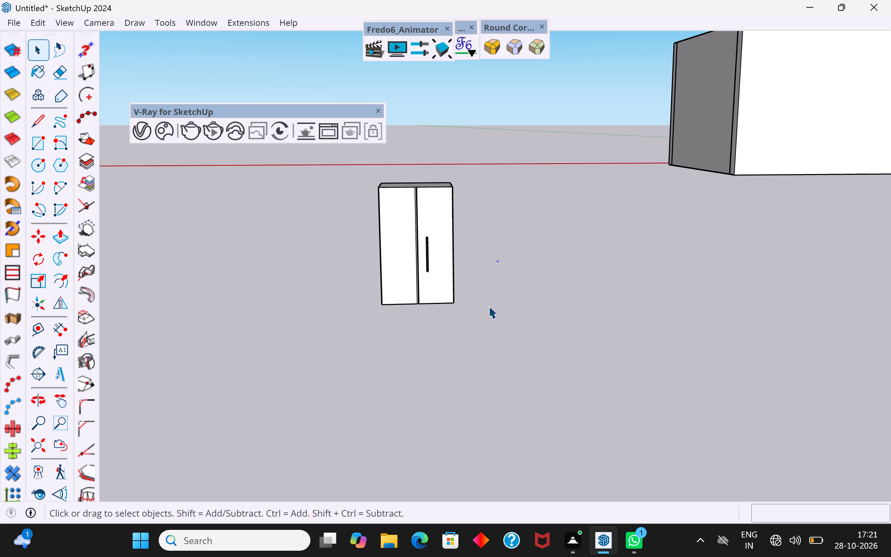
key(Delete)
Move the handle by its upper leg end about 2' 7 3/8" onto the cabinet's right door, near the gap between the doors.
scroll(432, 240, up, 3)
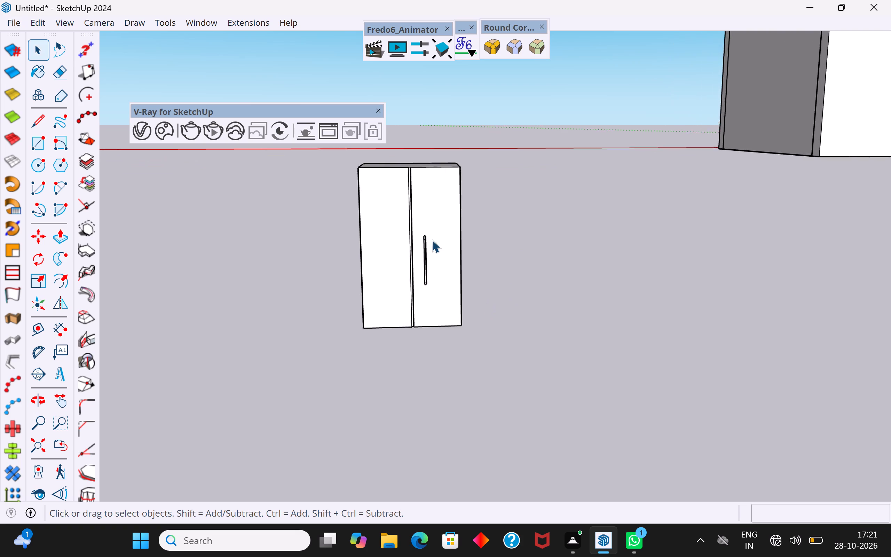
scroll(432, 240, up, 5)
middle_drag(404, 250, 639, 245)
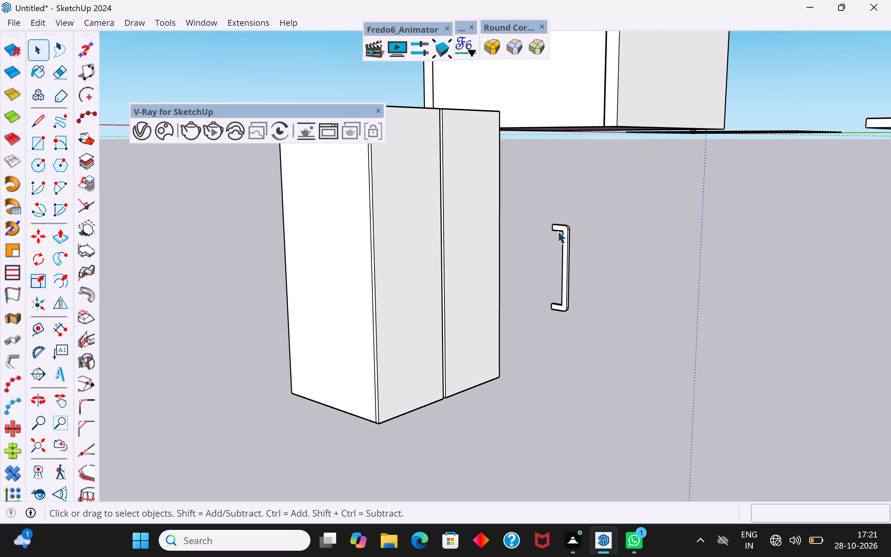
click(558, 231)
key(m)
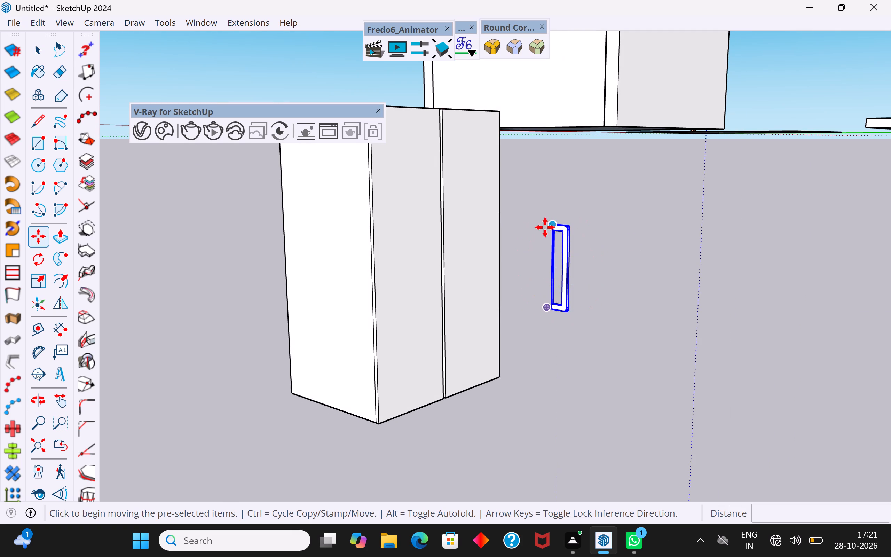
click(554, 222)
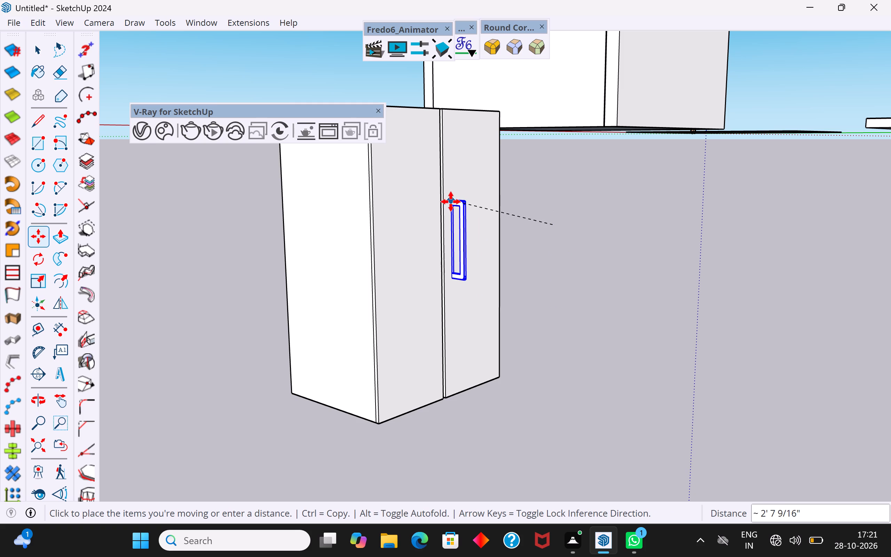
click(451, 227)
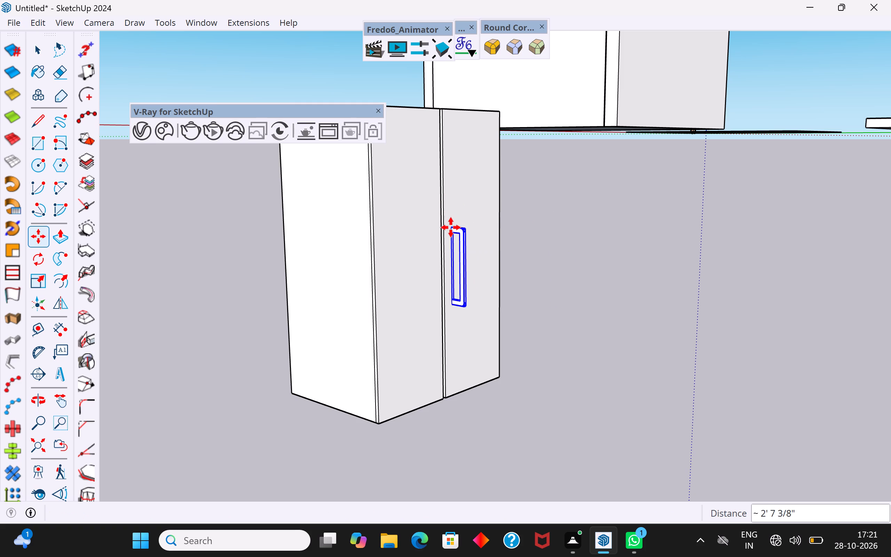
click(27, 52)
click(152, 247)
Scale the handle down horizontally so that it projects less from the door, keeping its height.
scroll(441, 280, up, 3)
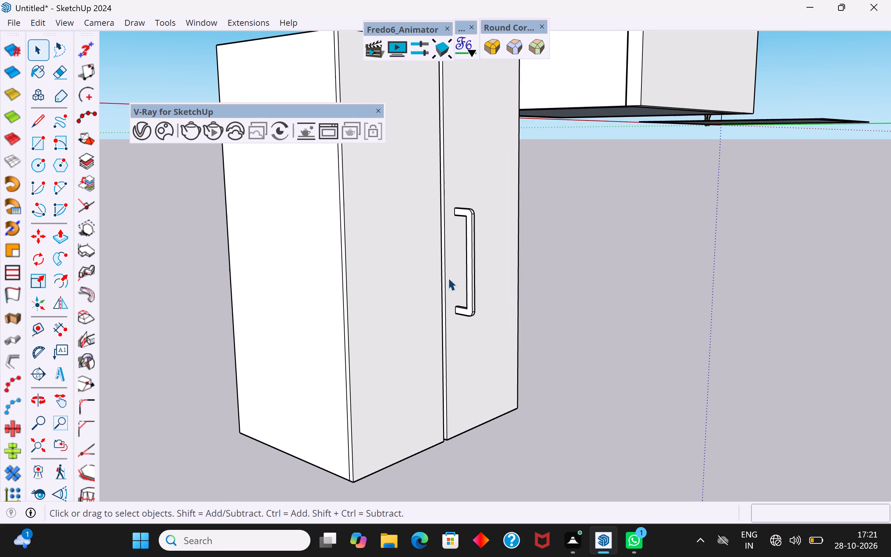
middle_drag(448, 278, 580, 278)
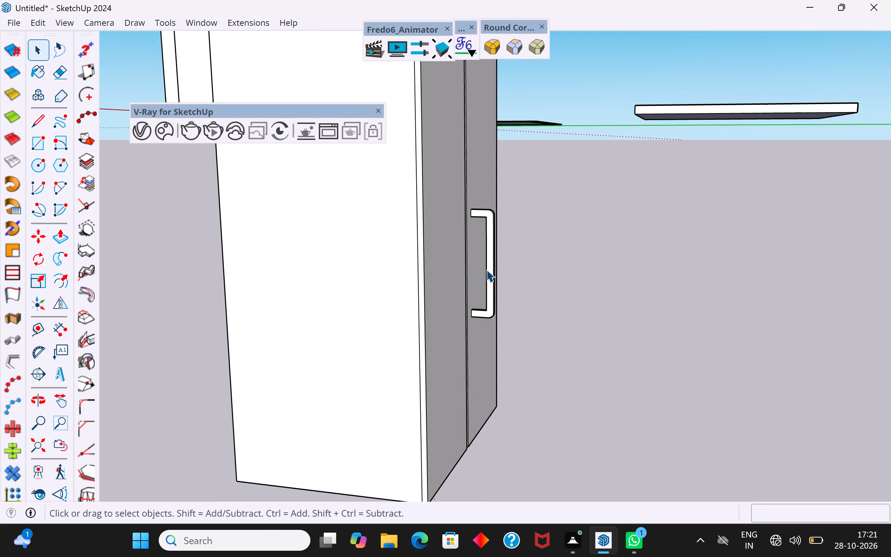
click(488, 270)
key(s)
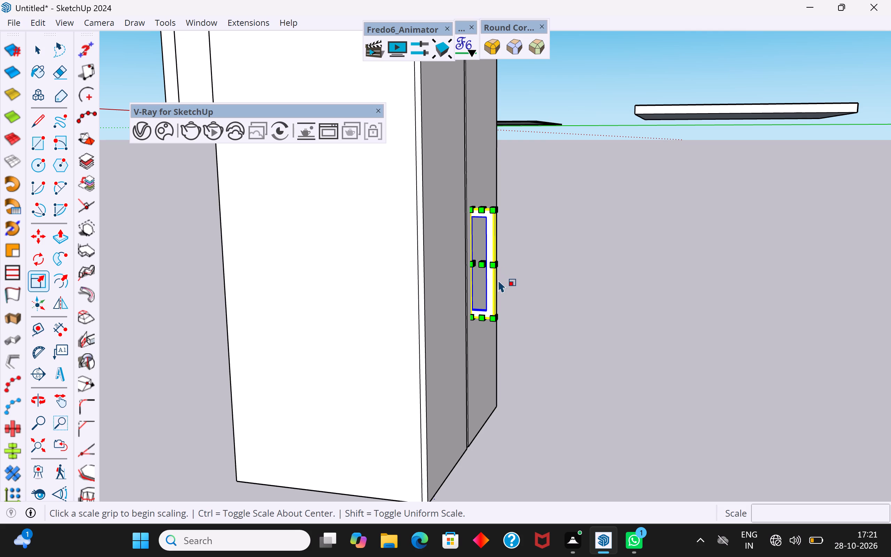
click(499, 266)
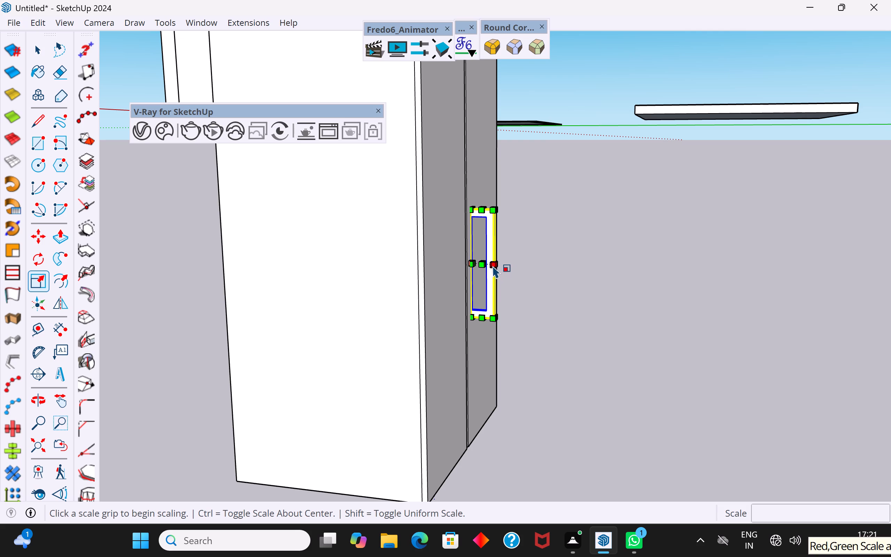
scroll(487, 267, up, 3)
middle_drag(487, 267, 493, 271)
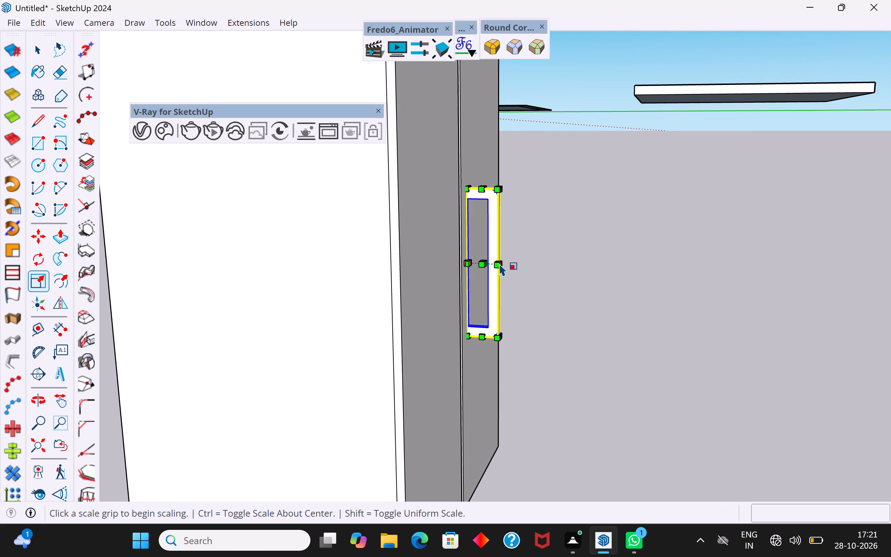
drag(502, 264, 496, 264)
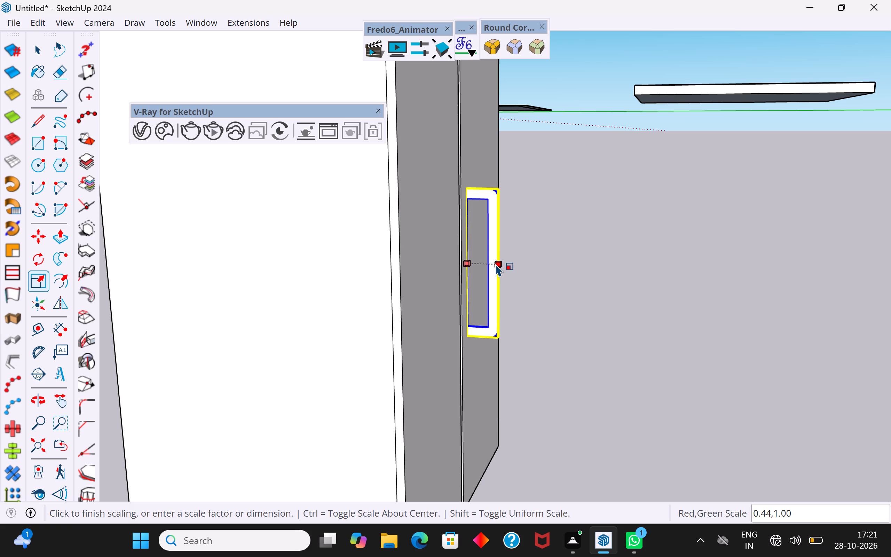
drag(496, 264, 485, 265)
click(47, 50)
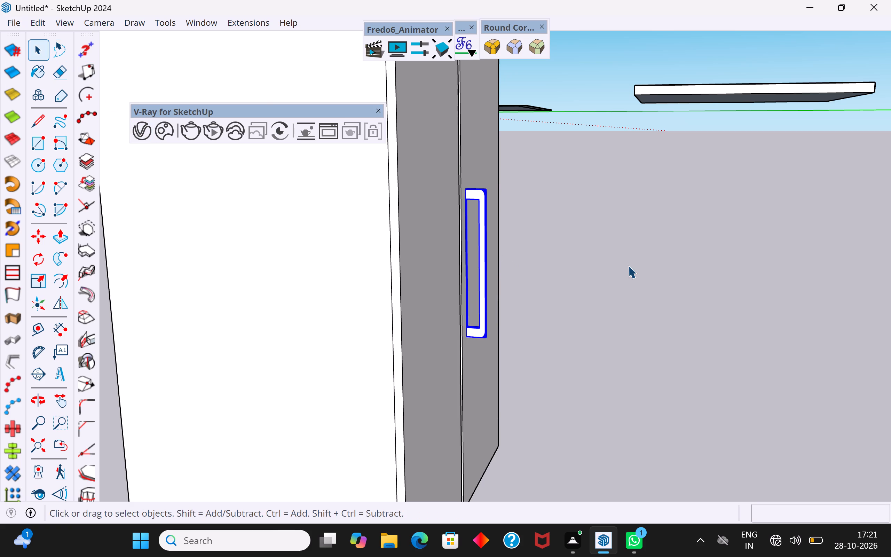
click(628, 266)
Examine how the handle's legs meet the door face from the front and both sides.
scroll(595, 276, down, 4)
scroll(592, 287, up, 1)
middle_drag(591, 288, 242, 312)
scroll(559, 256, up, 7)
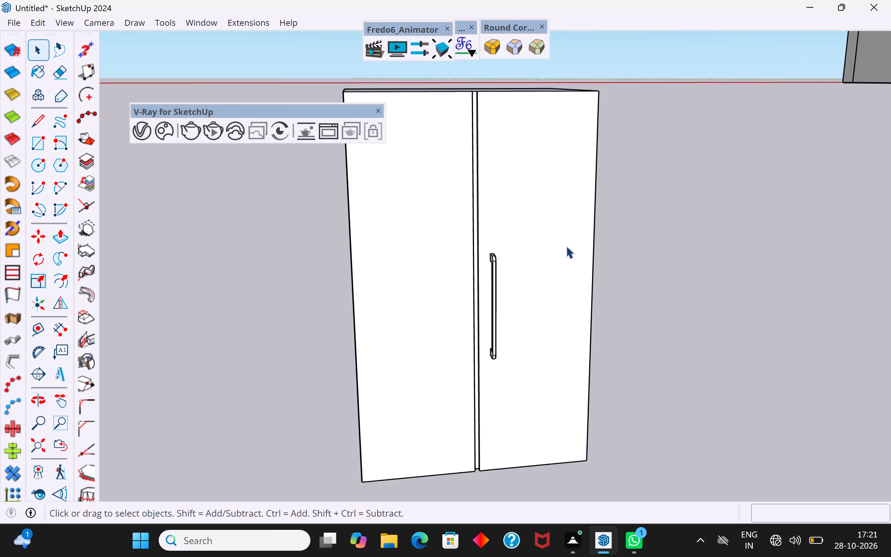
scroll(566, 246, up, 2)
middle_drag(527, 290, 201, 289)
scroll(496, 307, up, 1)
scroll(353, 354, up, 3)
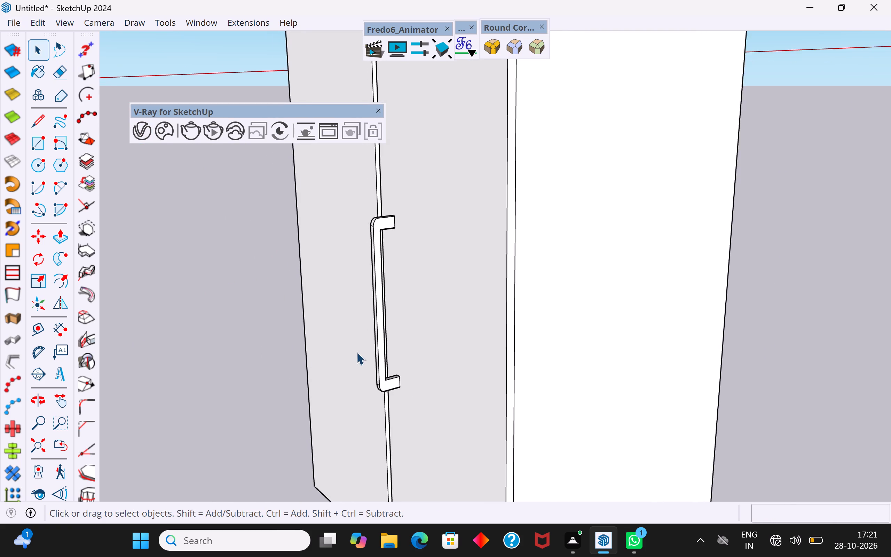
middle_drag(389, 353, 286, 331)
scroll(392, 375, up, 4)
middle_drag(391, 376, 334, 370)
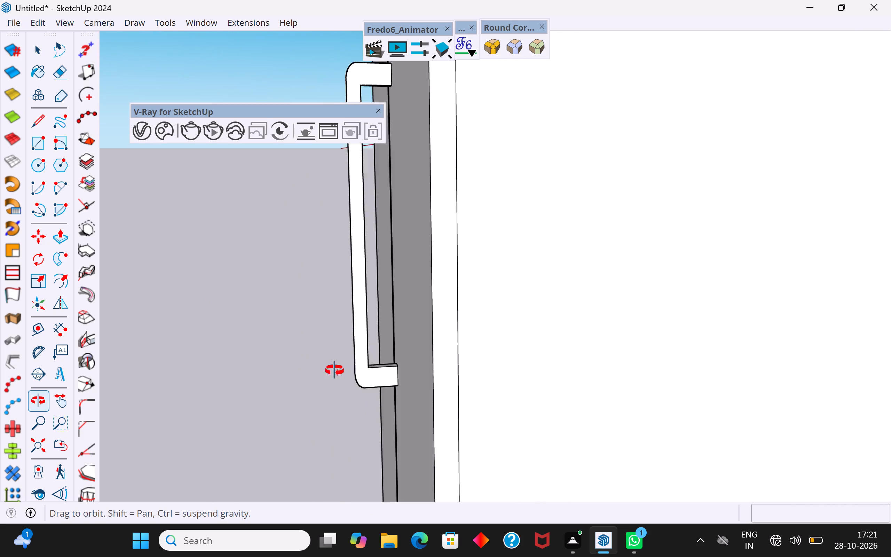
middle_drag(334, 370, 346, 352)
scroll(329, 366, up, 1)
scroll(498, 379, down, 6)
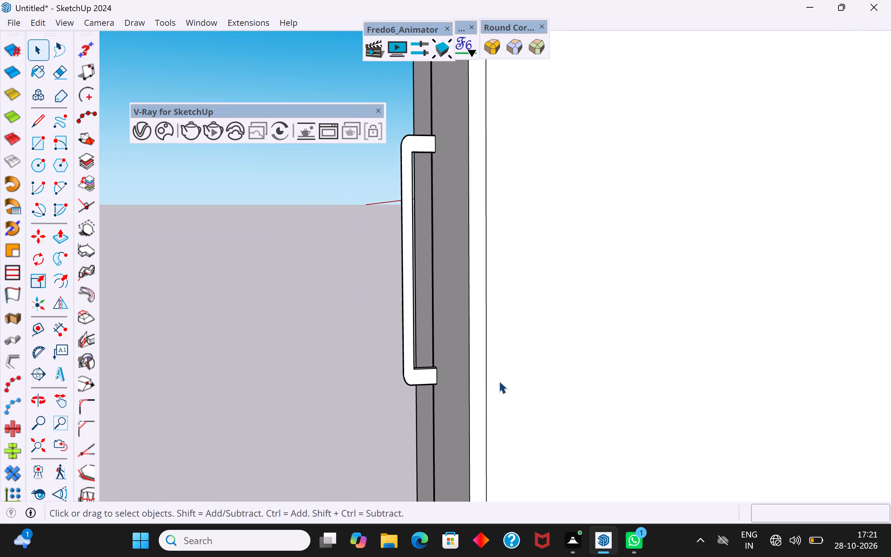
scroll(499, 381, down, 6)
scroll(441, 222, up, 16)
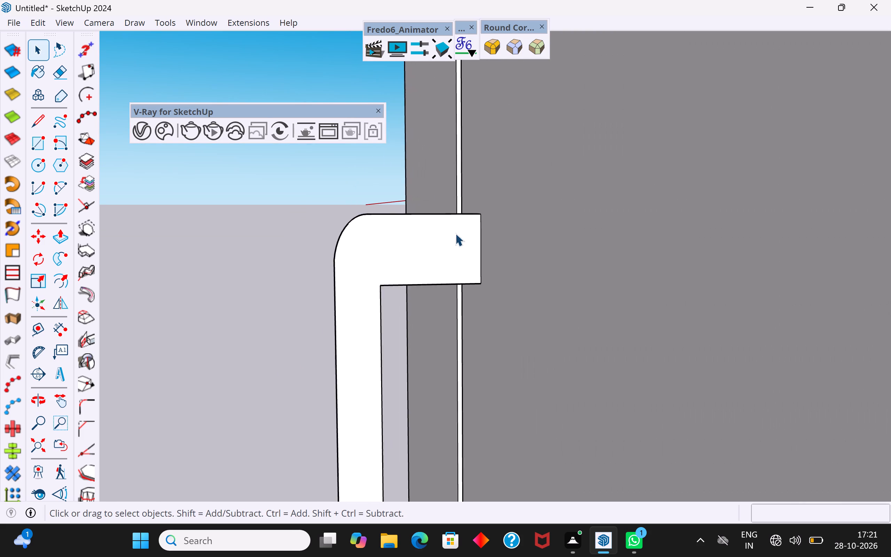
middle_drag(458, 238, 786, 312)
scroll(468, 130, down, 13)
middle_drag(451, 285, 742, 299)
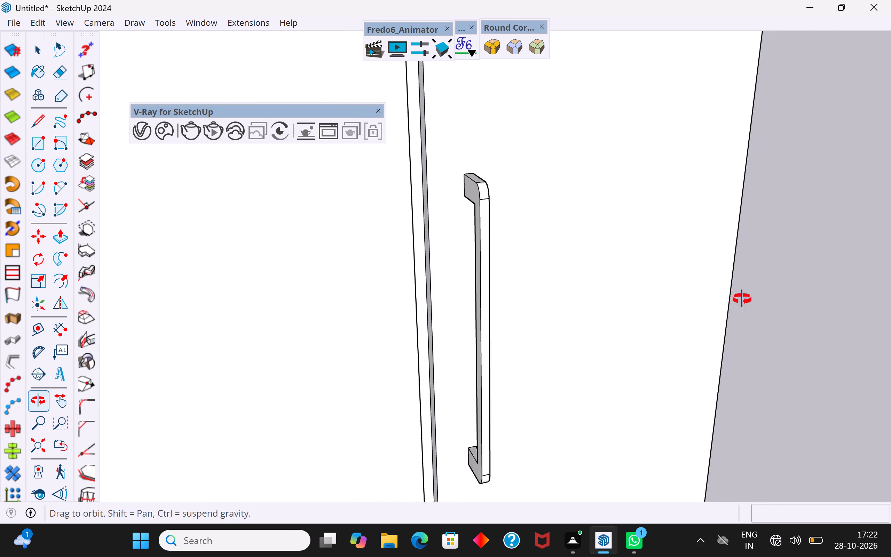
middle_drag(742, 299, 784, 287)
Copy the handle about 7 9/16" across to the left door, on the other side of the gap.
scroll(582, 282, down, 9)
middle_drag(571, 306, 561, 315)
scroll(561, 315, up, 1)
scroll(561, 314, down, 9)
scroll(560, 318, up, 3)
click(560, 327)
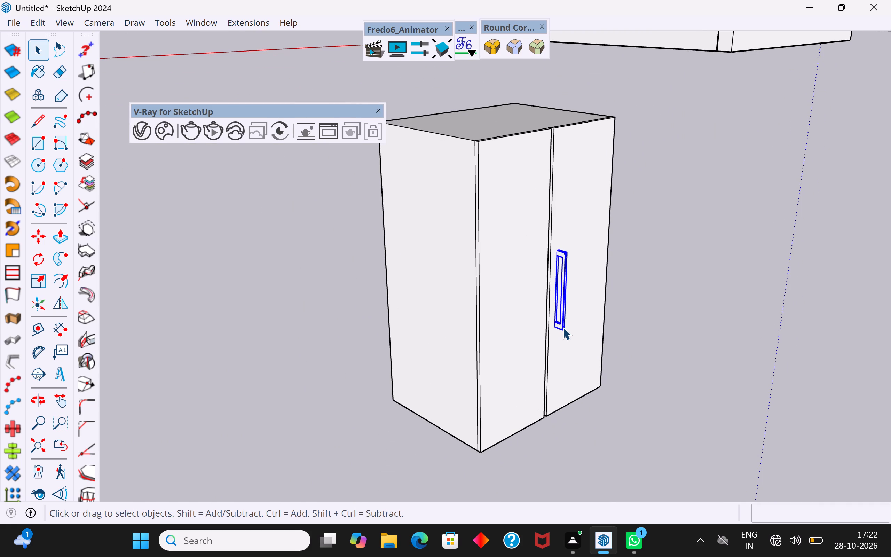
key(m)
scroll(550, 329, up, 5)
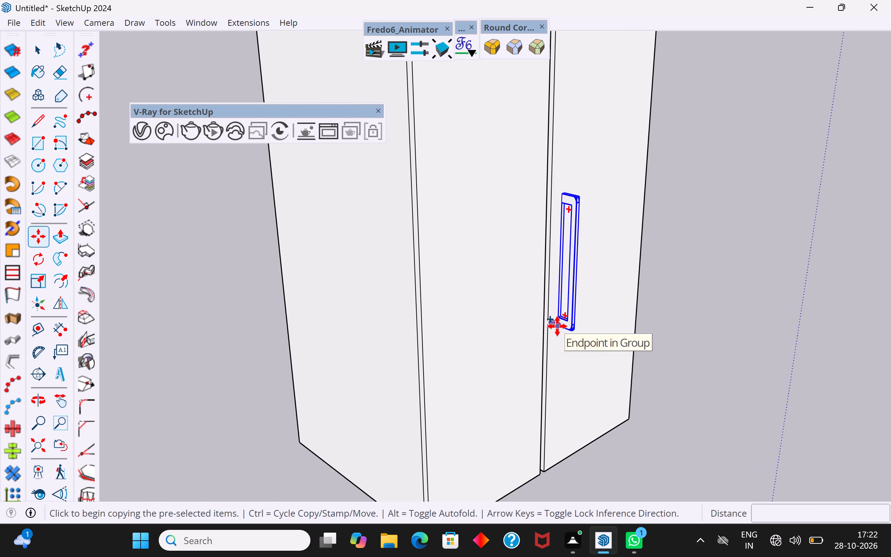
click(557, 326)
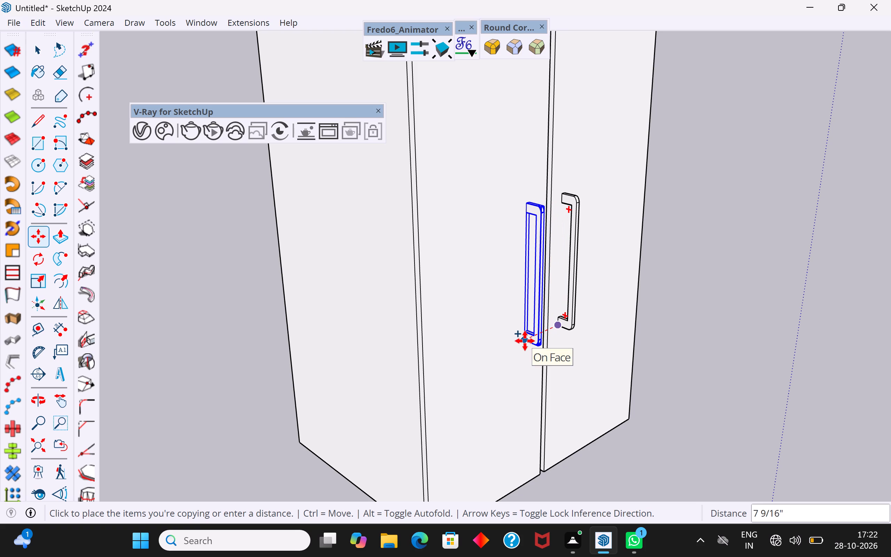
click(525, 341)
click(40, 51)
click(197, 261)
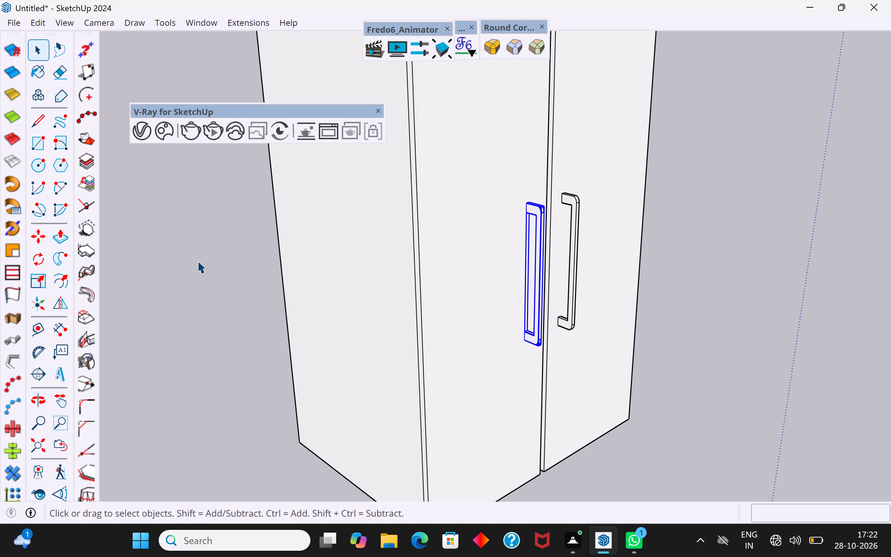
Undo the handle copy on the left door, leaving only the right door's handle.
scroll(184, 280, down, 6)
middle_drag(514, 304, 250, 216)
scroll(391, 273, up, 4)
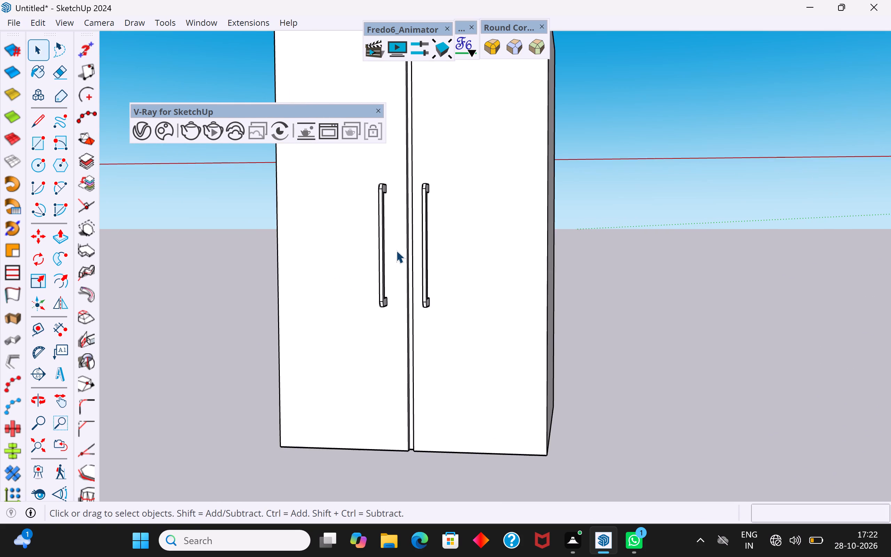
middle_drag(401, 248, 675, 314)
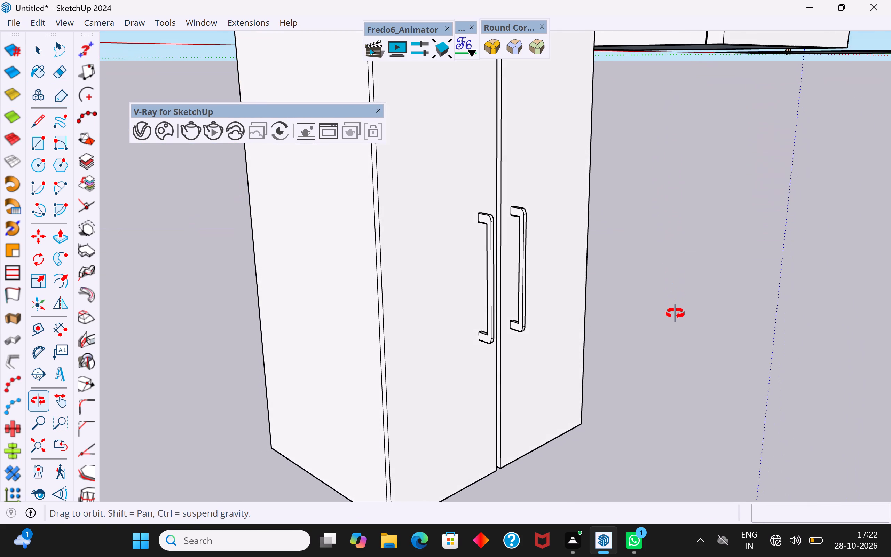
middle_drag(675, 314, 673, 317)
scroll(511, 287, up, 4)
click(524, 288)
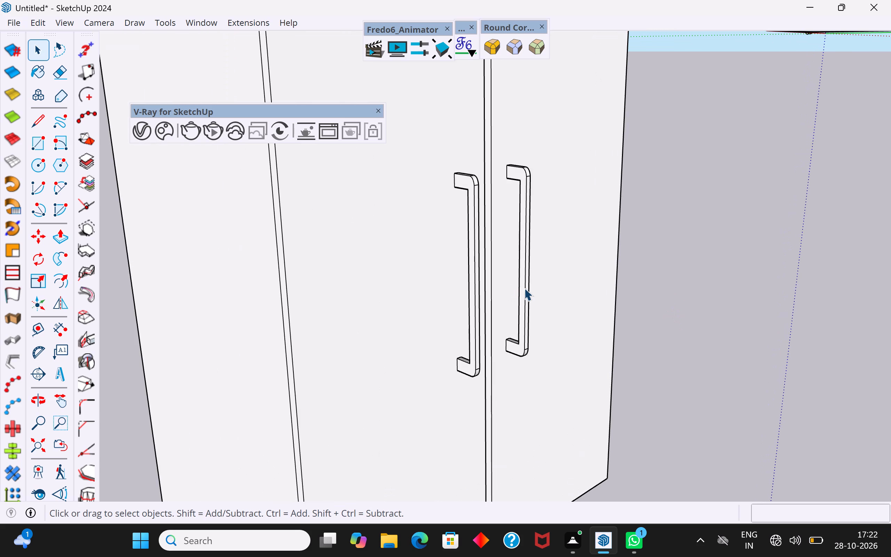
middle_click(522, 299)
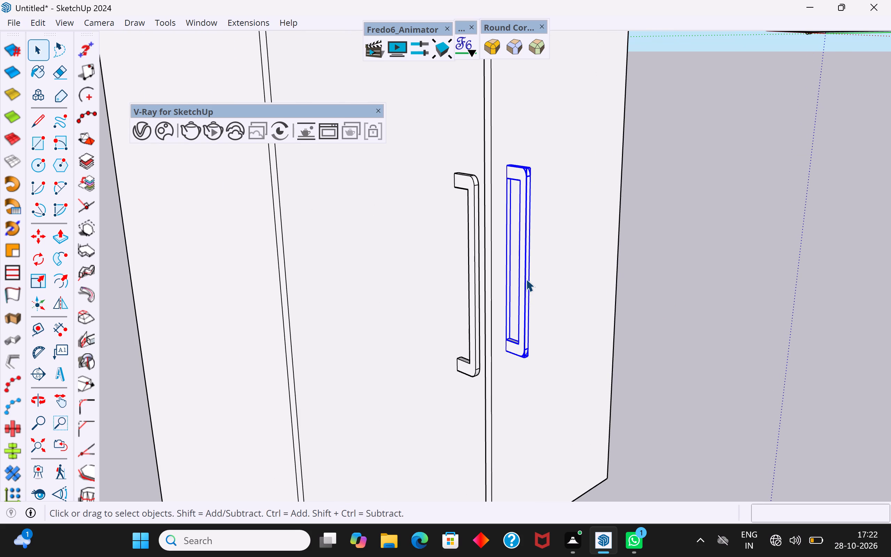
key(ctrl+z)
Scale the right door's handle along the green axis so that it projects less from the door, keeping its height.
middle_drag(548, 268, 565, 270)
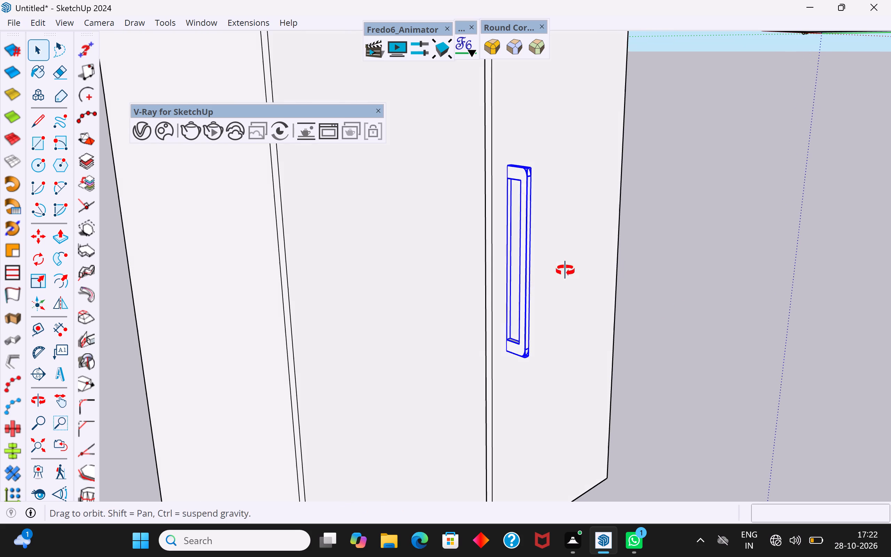
middle_drag(565, 270, 659, 264)
scroll(578, 253, up, 3)
click(560, 249)
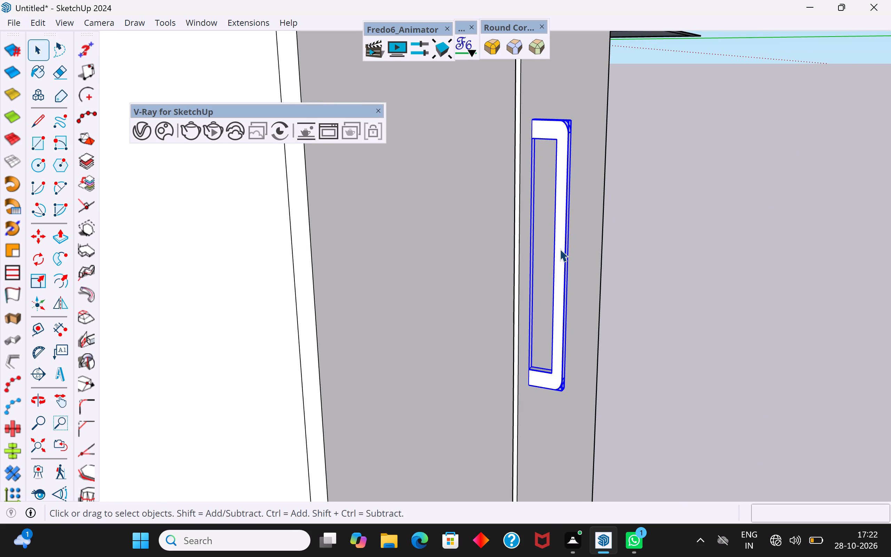
key(s)
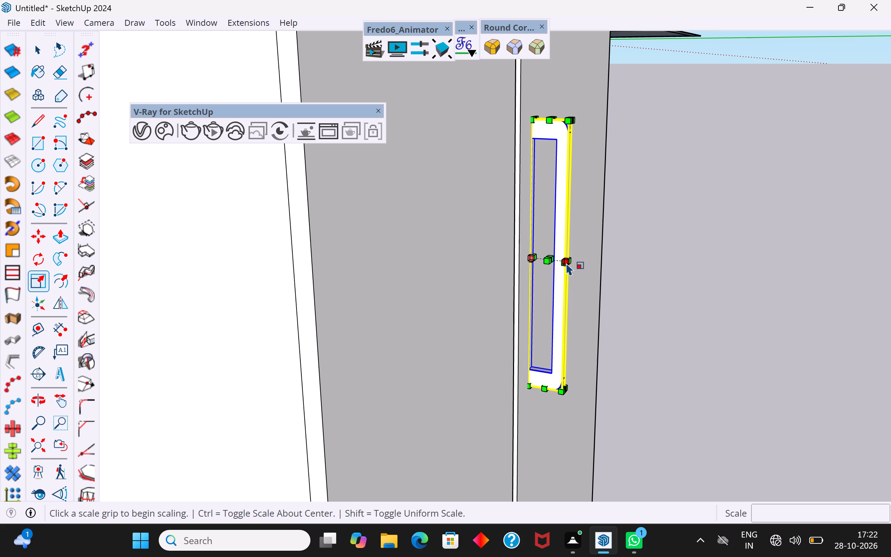
scroll(554, 268, up, 4)
middle_drag(554, 270, 604, 304)
scroll(588, 265, up, 4)
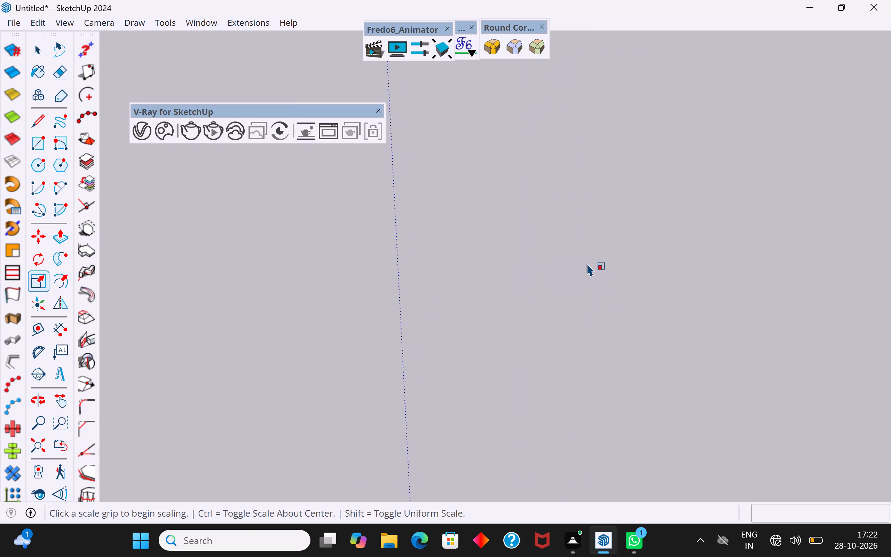
scroll(587, 264, down, 4)
scroll(558, 260, up, 2)
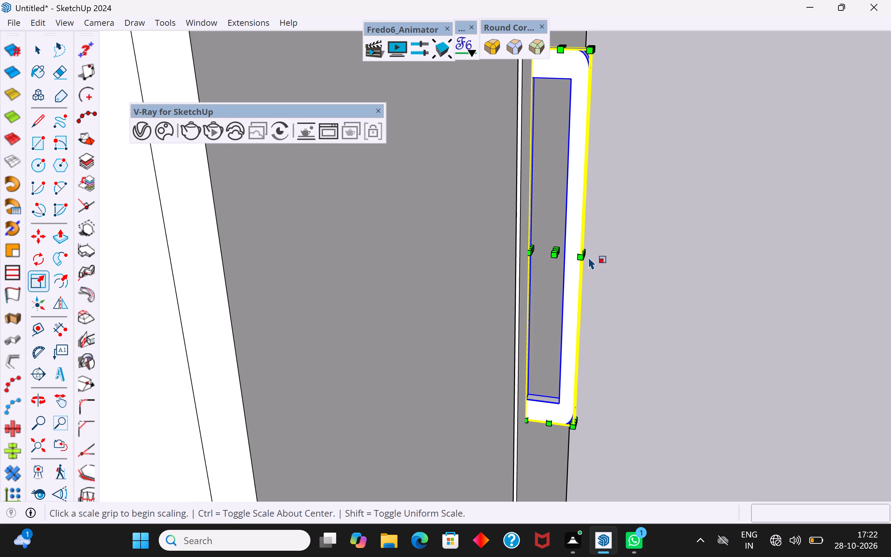
middle_drag(588, 260, 502, 280)
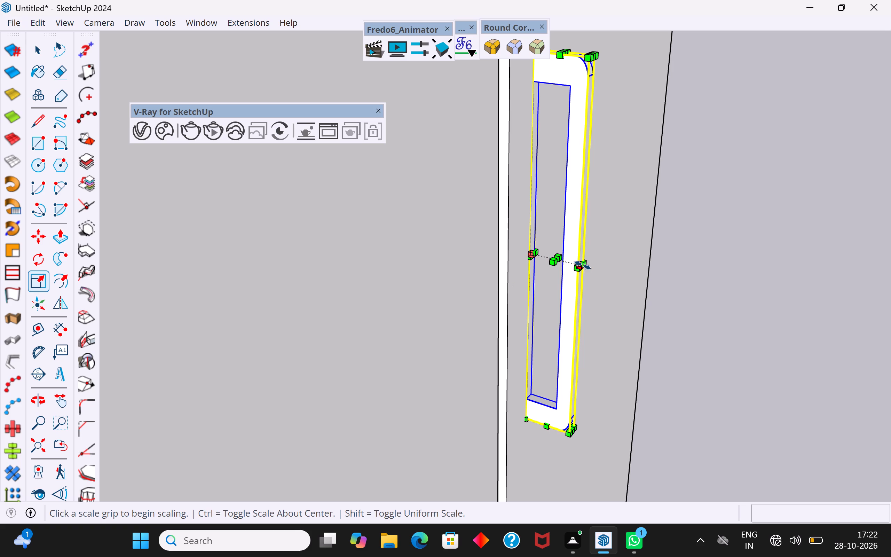
scroll(583, 264, up, 5)
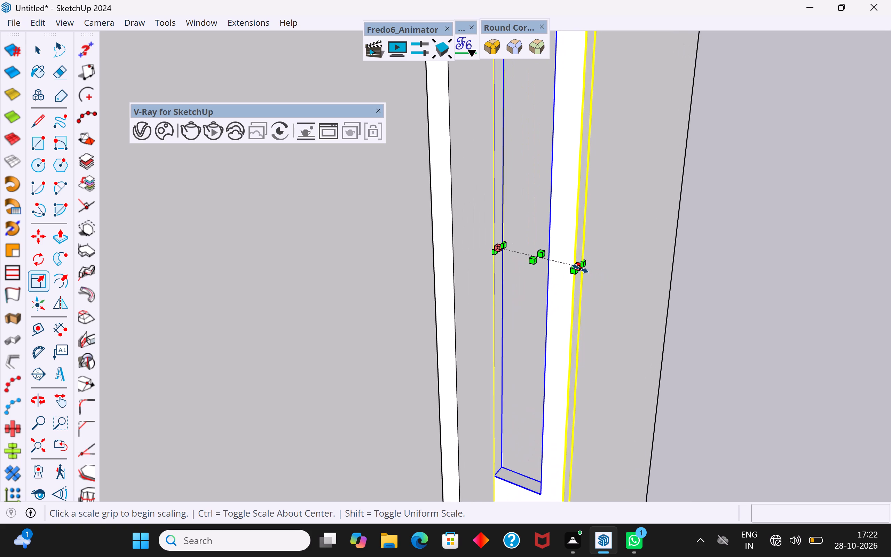
drag(581, 266, 549, 257)
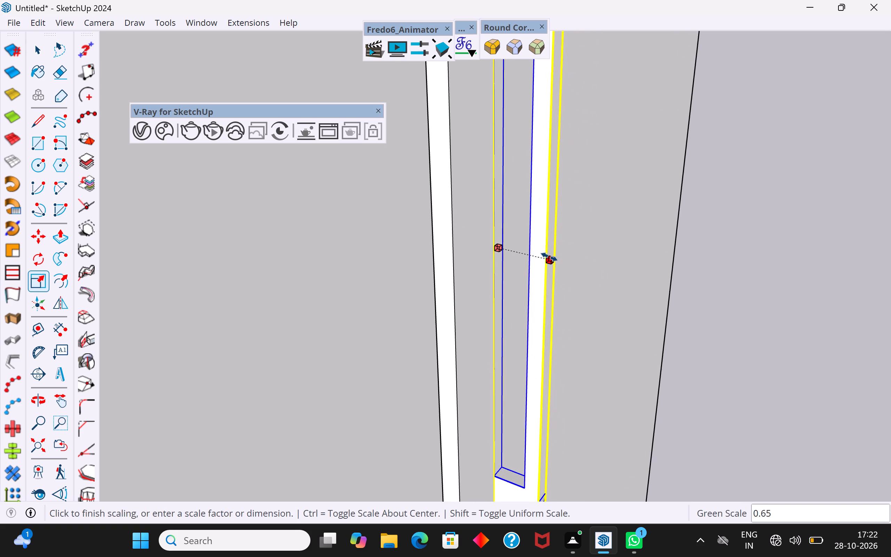
drag(549, 257, 536, 255)
click(42, 55)
click(309, 256)
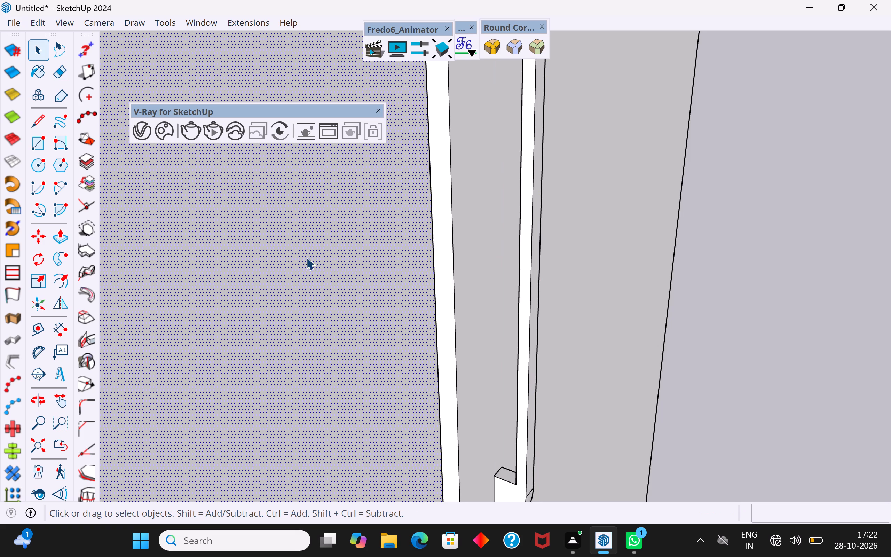
Examine the handle's reduced projection and its position on the door from the front and both sides.
scroll(344, 257, down, 11)
click(616, 284)
scroll(573, 296, down, 6)
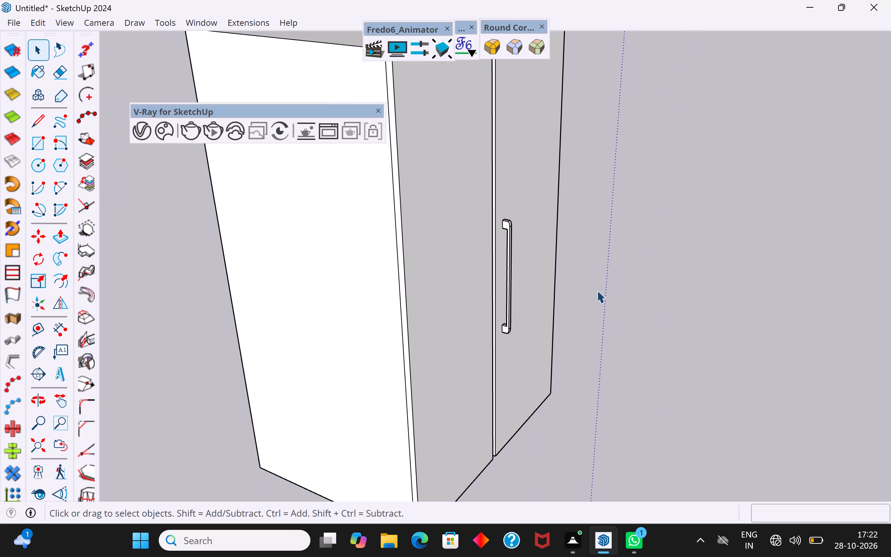
middle_drag(597, 290, 474, 231)
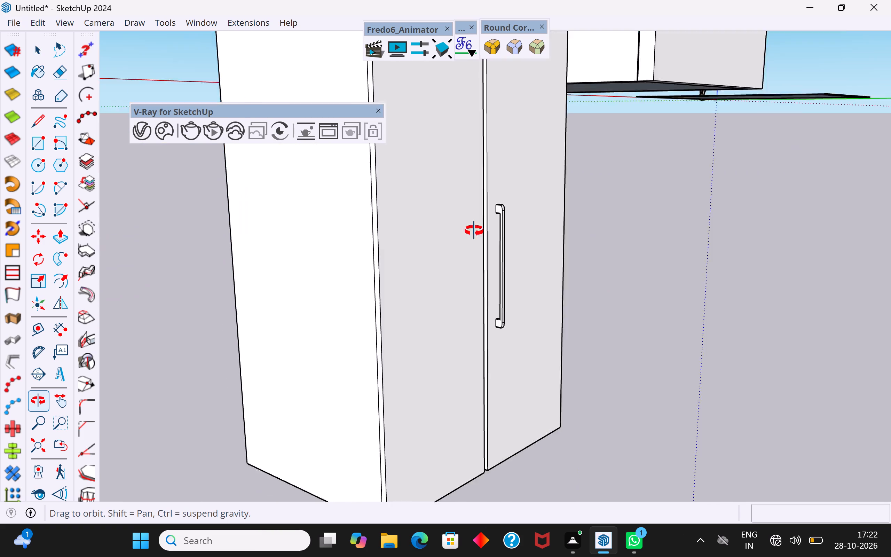
middle_drag(474, 231, 170, 283)
scroll(474, 284, up, 1)
middle_drag(474, 284, 274, 187)
middle_drag(376, 242, 335, 234)
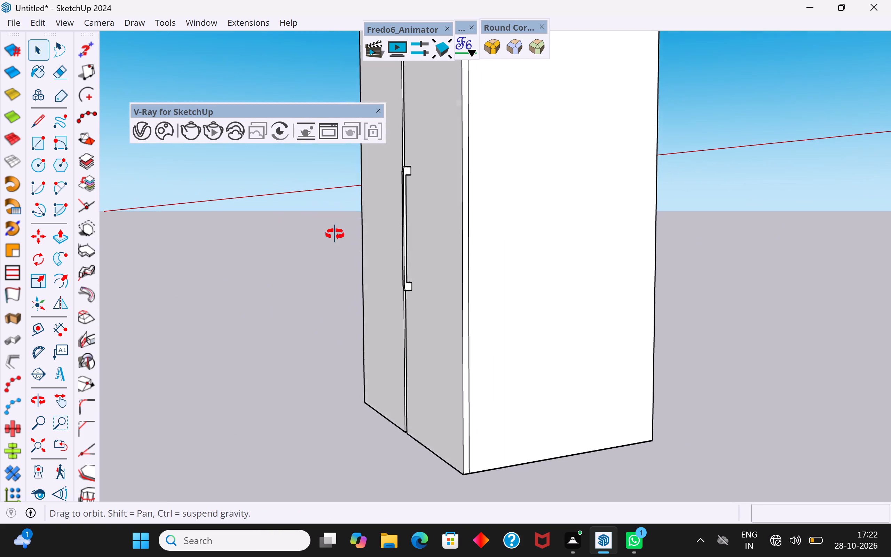
middle_drag(335, 234, 651, 335)
scroll(555, 224, down, 5)
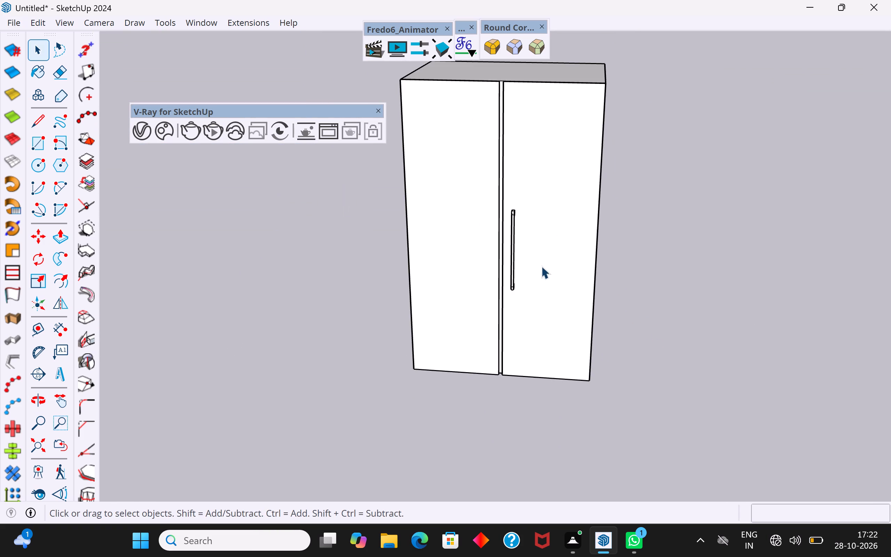
middle_drag(533, 299, 682, 182)
scroll(569, 230, up, 2)
middle_drag(521, 271, 673, 301)
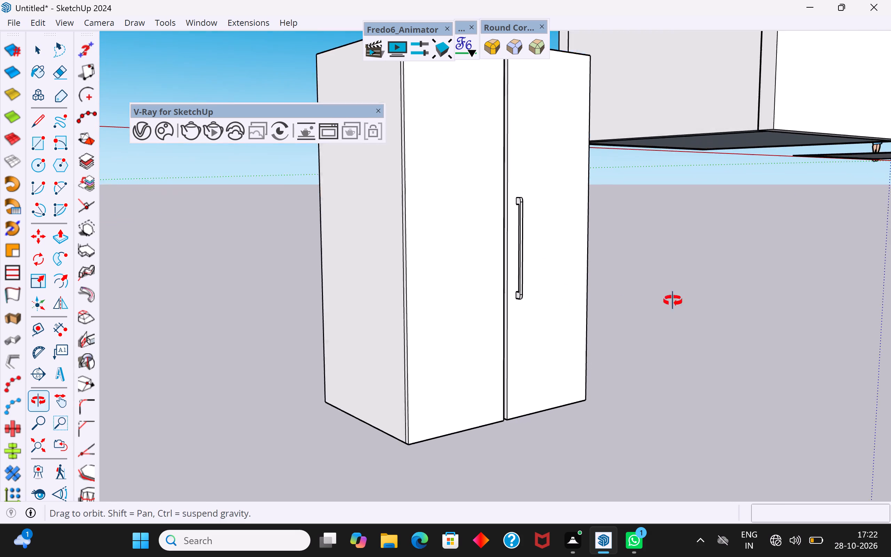
middle_drag(673, 301, 710, 301)
scroll(584, 304, up, 3)
scroll(584, 302, down, 3)
middle_drag(480, 307, 525, 311)
scroll(545, 295, up, 3)
scroll(557, 363, down, 4)
scroll(541, 282, up, 1)
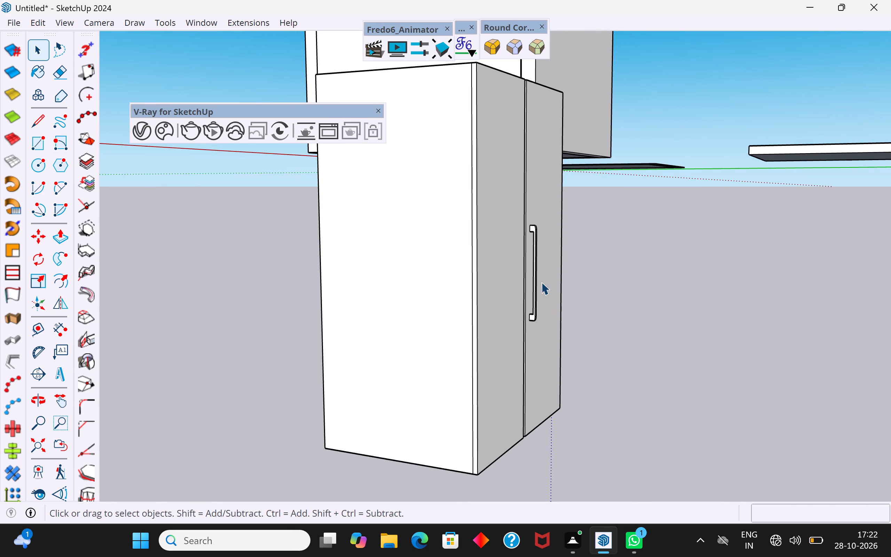
Move the handle about 7/8" sideways on the right door, closer to the gap between the doors.
scroll(541, 282, up, 1)
click(533, 322)
middle_drag(550, 350, 302, 347)
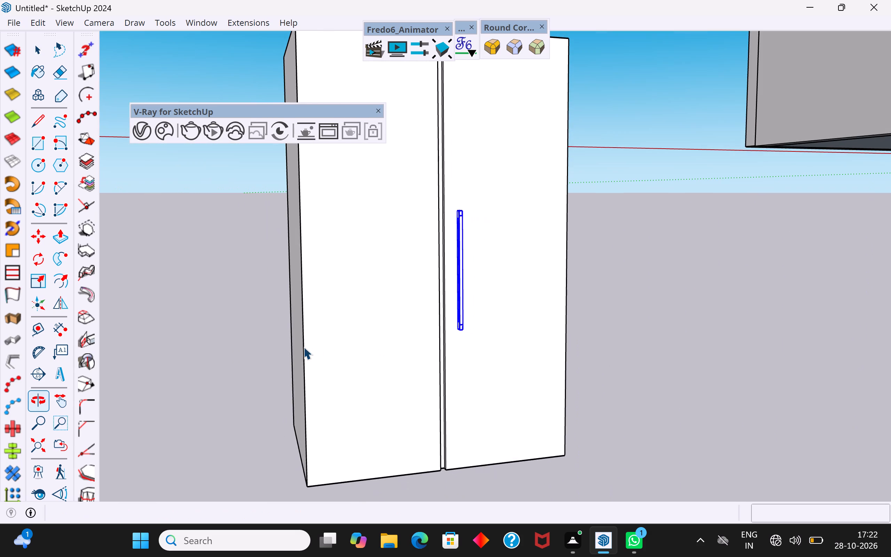
middle_drag(440, 350, 383, 346)
key(m)
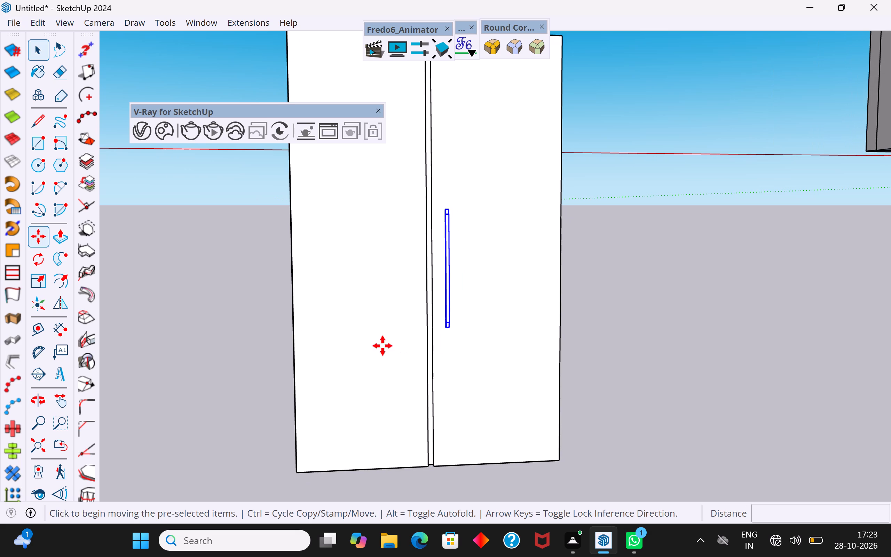
scroll(407, 329, up, 4)
scroll(459, 352, up, 4)
middle_drag(450, 337, 527, 331)
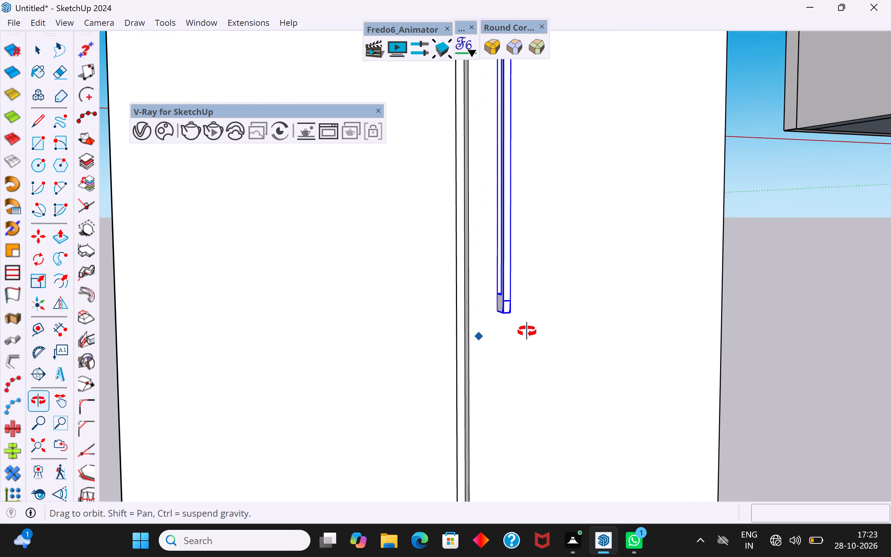
middle_drag(527, 331, 575, 340)
click(522, 296)
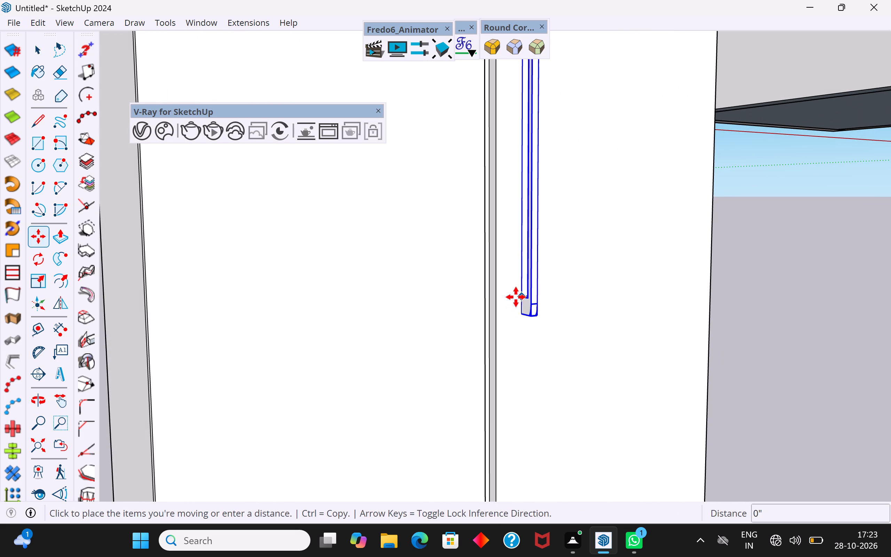
click(512, 298)
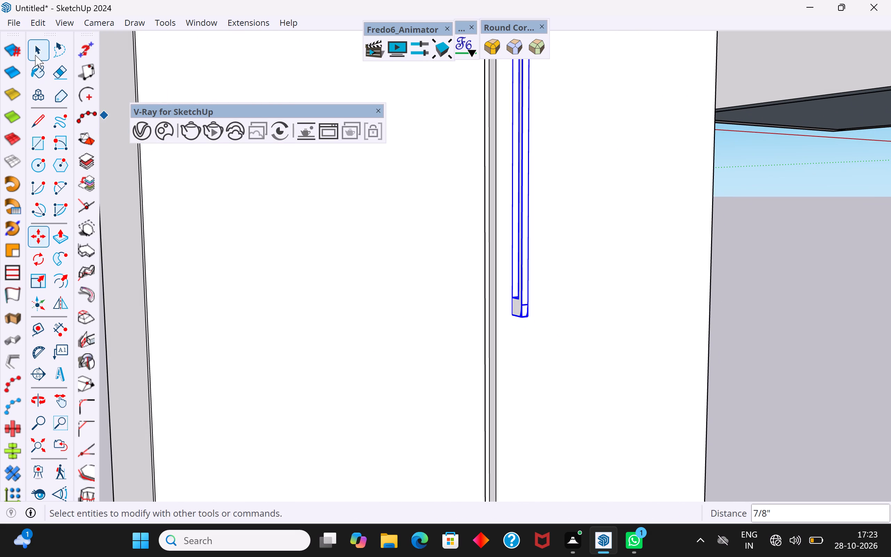
click(37, 50)
click(126, 193)
scroll(672, 324, down, 6)
click(756, 309)
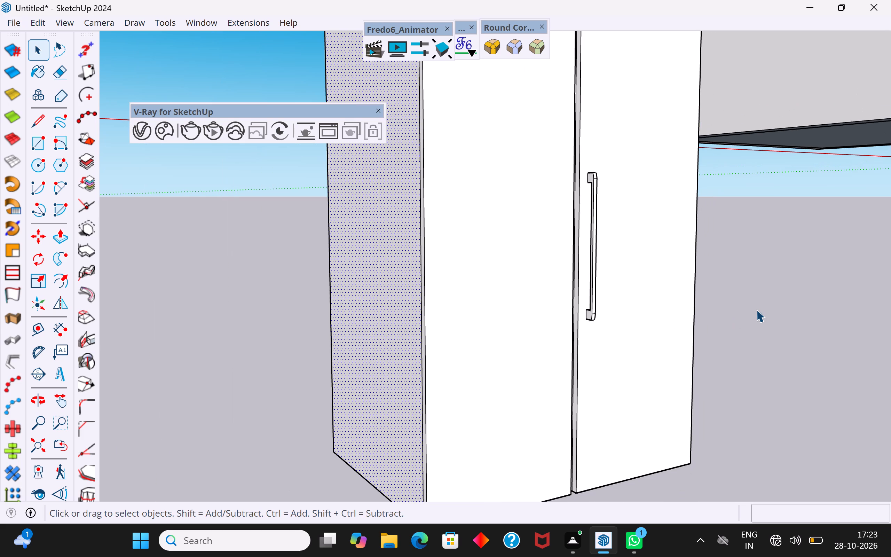
Copy the handle about 5 1/4" along the red axis onto the left door, on the other side of the gap.
scroll(756, 309, down, 3)
middle_drag(756, 309, 597, 315)
scroll(439, 317, up, 2)
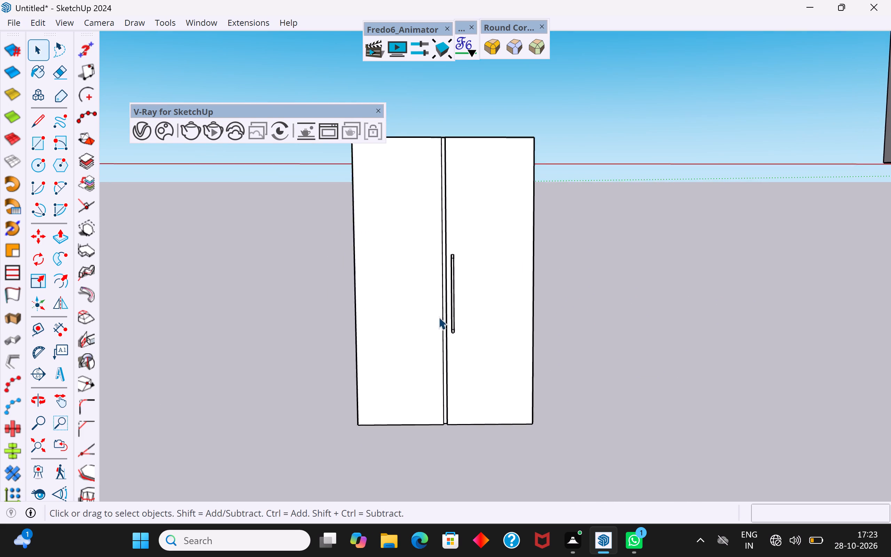
scroll(439, 317, up, 4)
middle_drag(458, 320, 712, 307)
scroll(412, 345, up, 2)
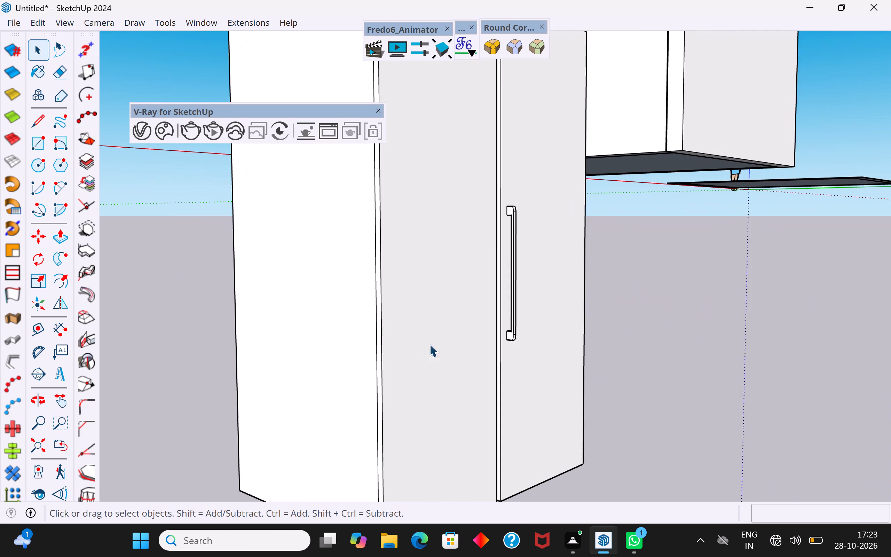
scroll(429, 344, up, 3)
click(523, 334)
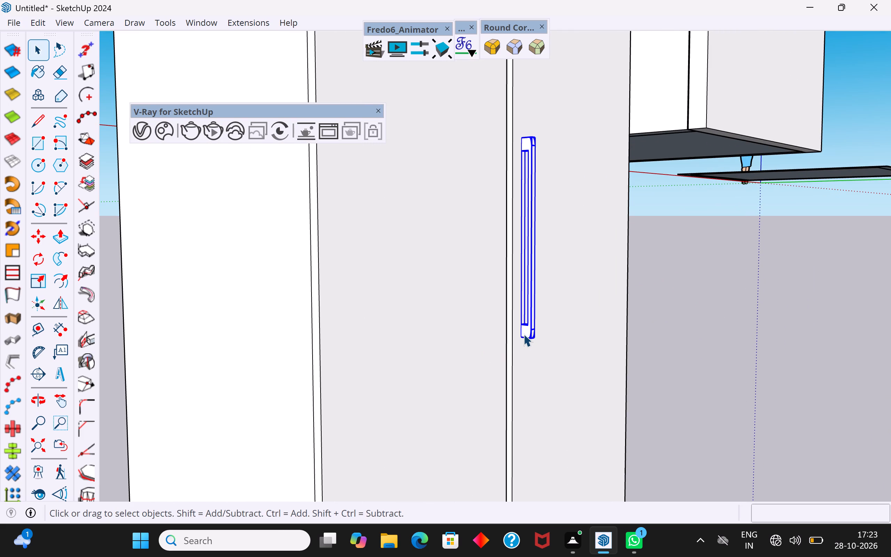
key(m)
scroll(516, 349, up, 3)
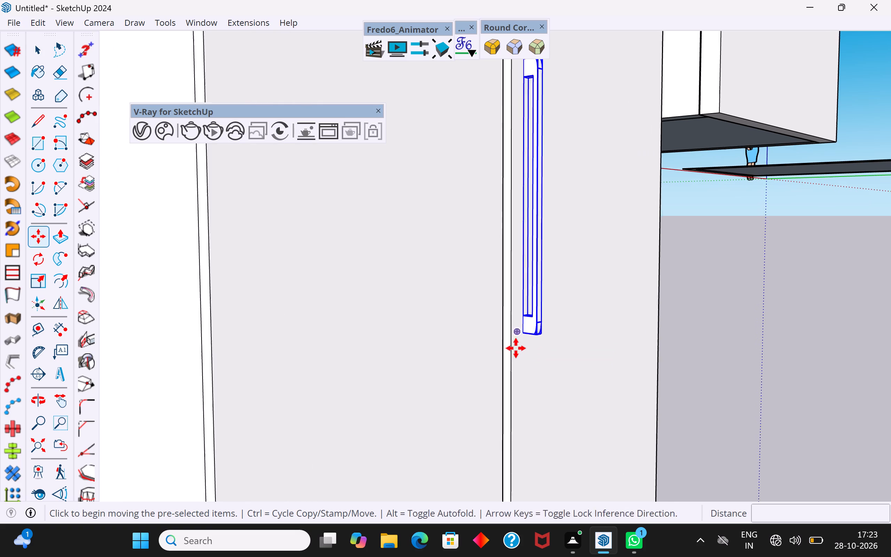
scroll(516, 348, up, 8)
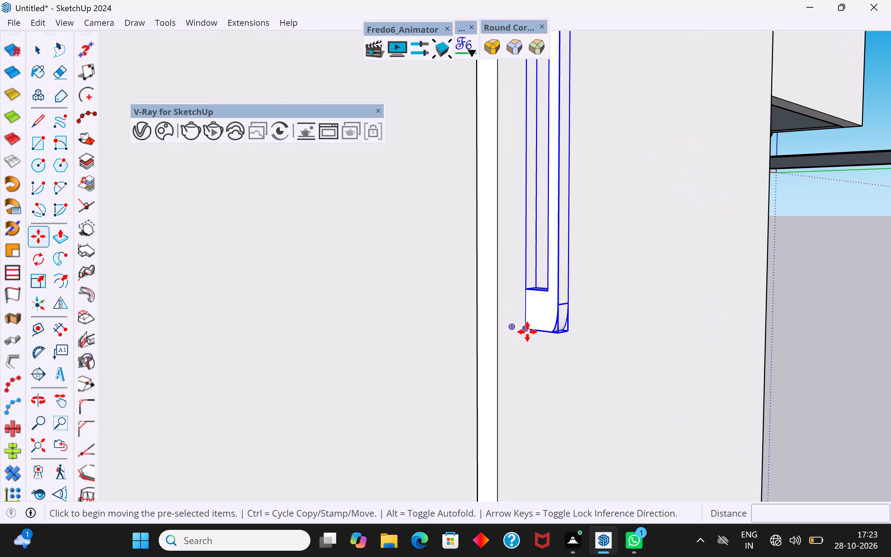
ctrl+click(527, 332)
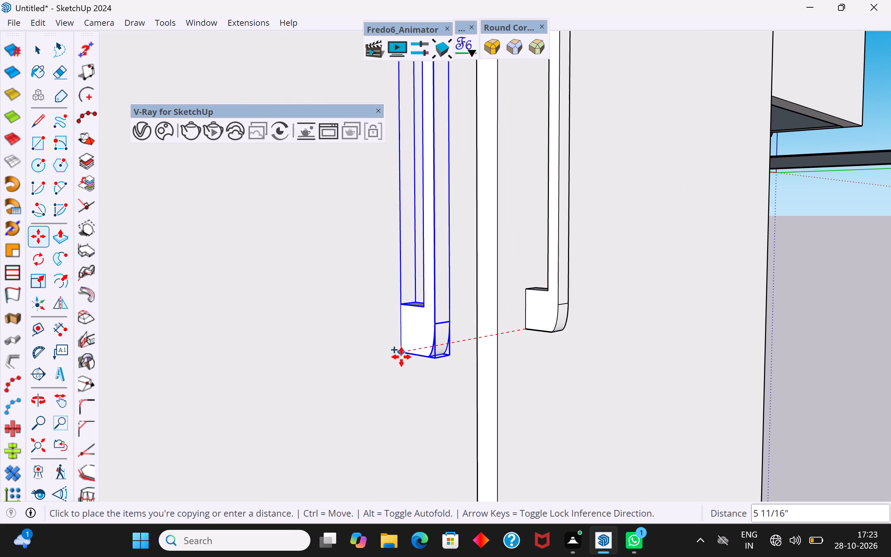
click(414, 356)
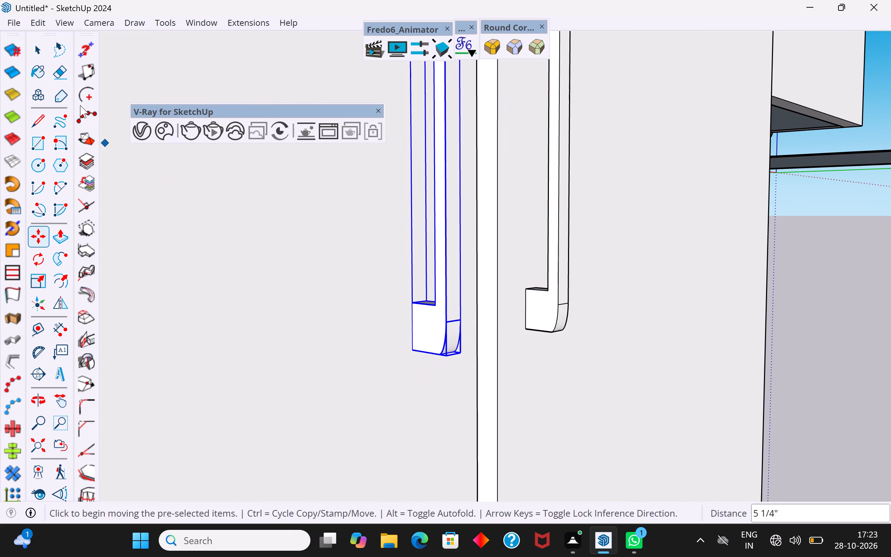
click(34, 58)
scroll(494, 328, down, 6)
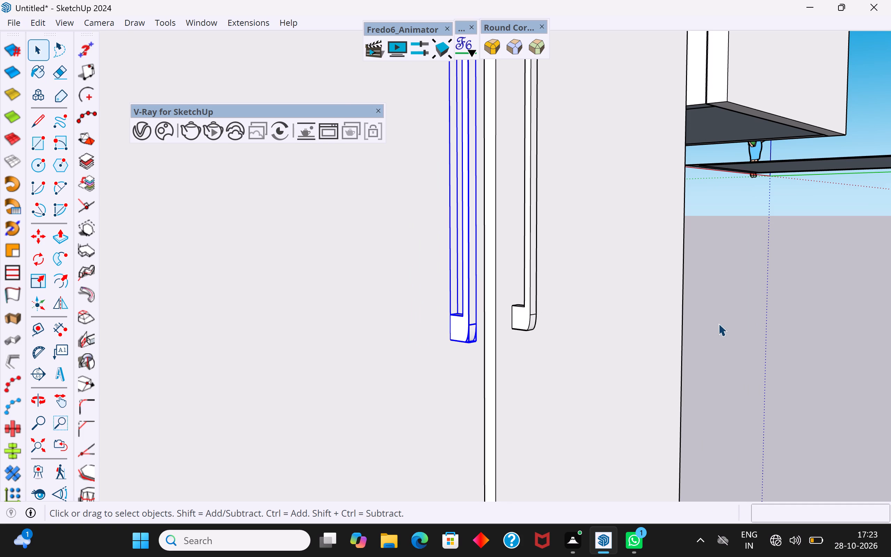
click(718, 323)
Examine the cabinet with its pair of handles from the front and the side.
scroll(538, 366, down, 7)
middle_drag(567, 363, 313, 425)
scroll(547, 366, up, 1)
scroll(397, 308, down, 15)
middle_drag(395, 418, 408, 340)
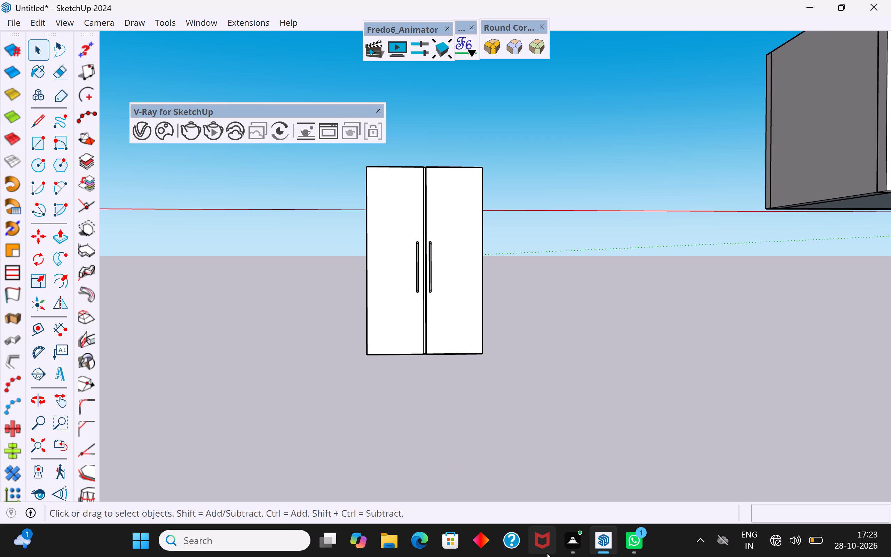
click(519, 380)
middle_drag(477, 374, 780, 427)
scroll(626, 412, down, 2)
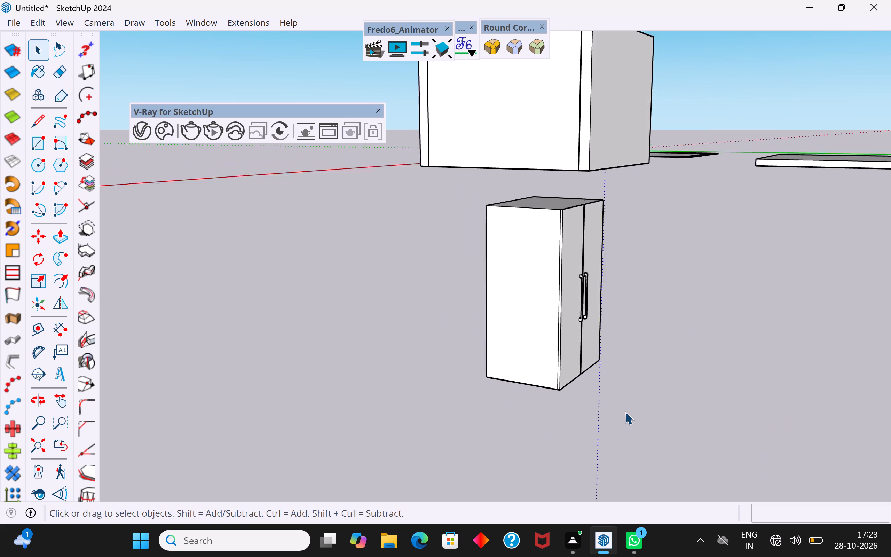
scroll(625, 412, down, 3)
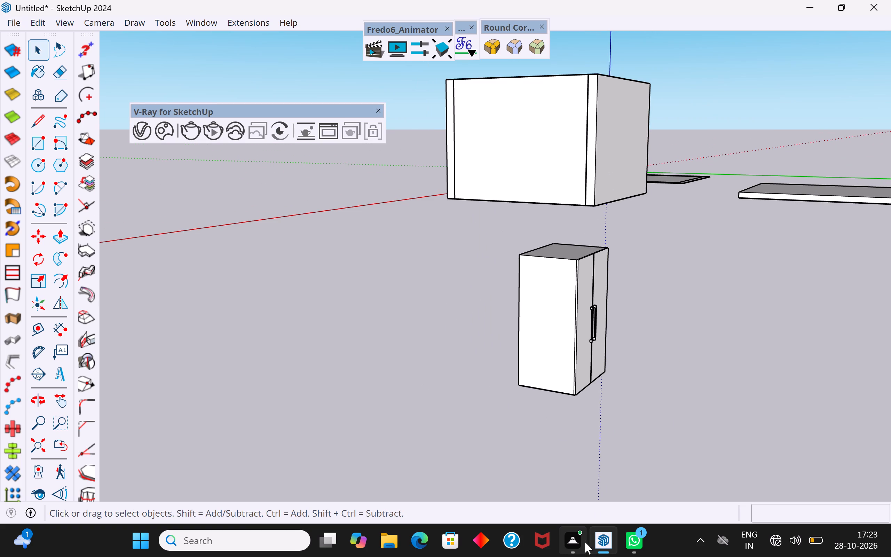
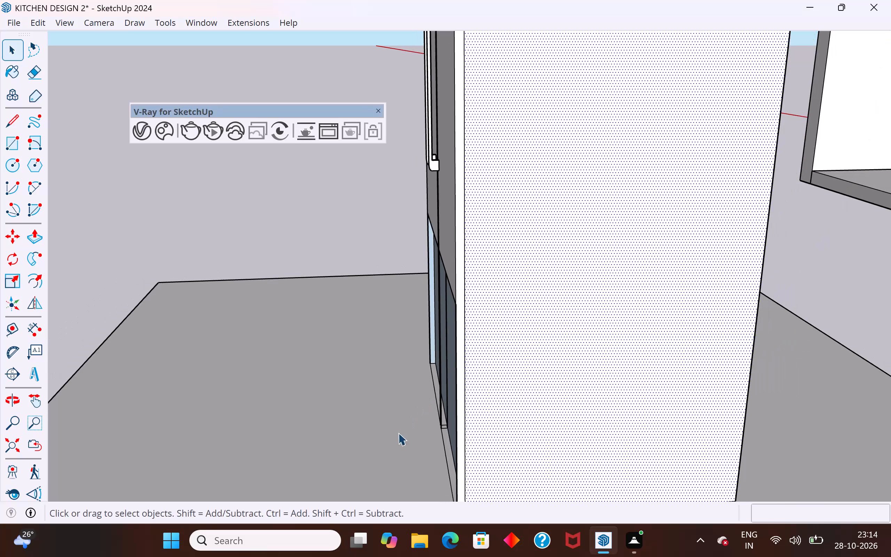
Delete the two short edges crossing the cabinet's bottom strip at the gap between the doors.
scroll(409, 444, up, 4)
scroll(454, 427, up, 9)
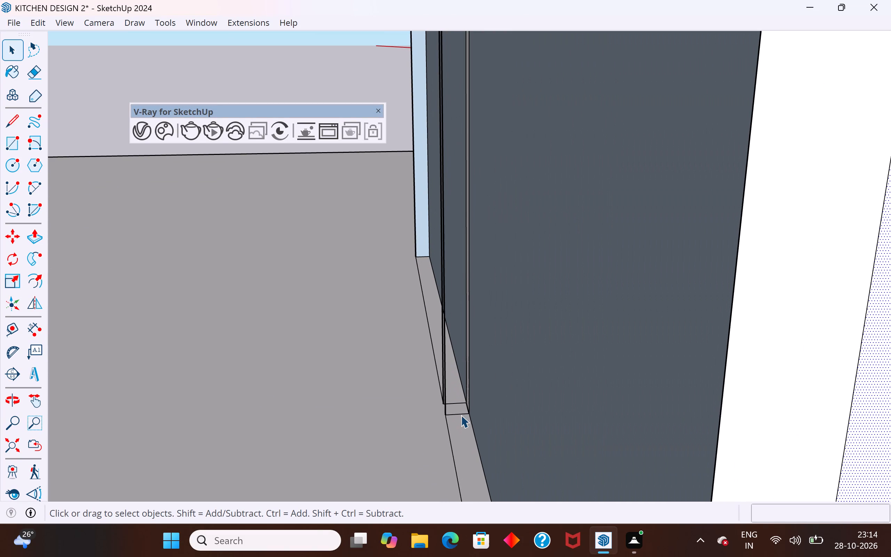
click(458, 414)
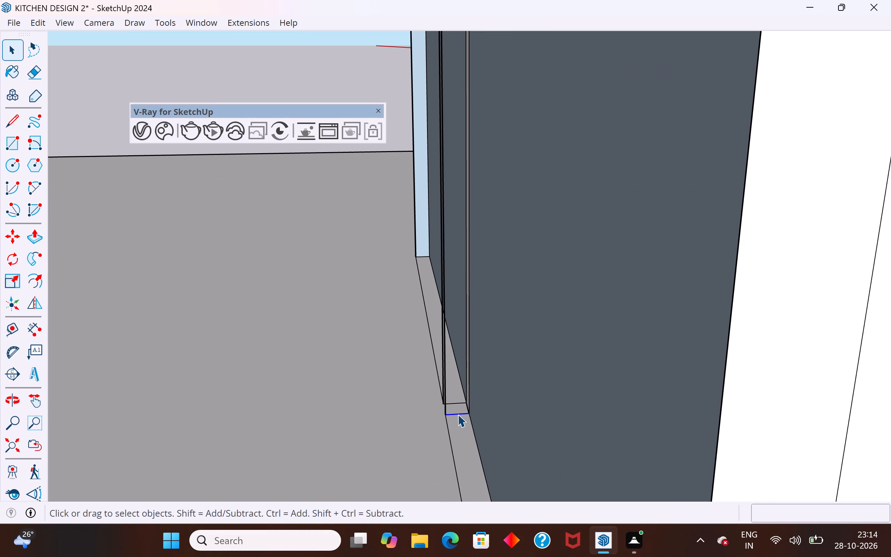
key(Delete)
click(456, 402)
key(Delete)
Select the whole floor slab under the two-door cabinet and move it straight down about 5' 1 1/2".
middle_drag(402, 415, 563, 410)
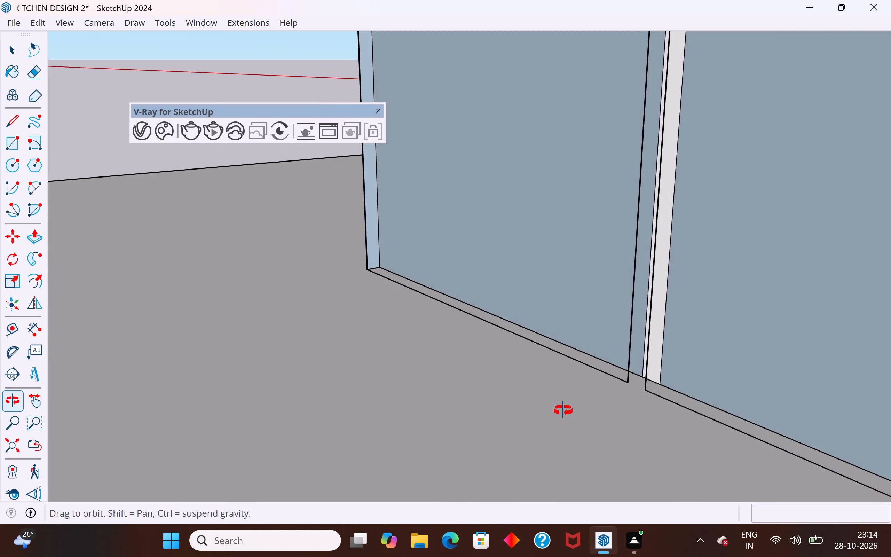
middle_drag(563, 410, 498, 442)
click(556, 417)
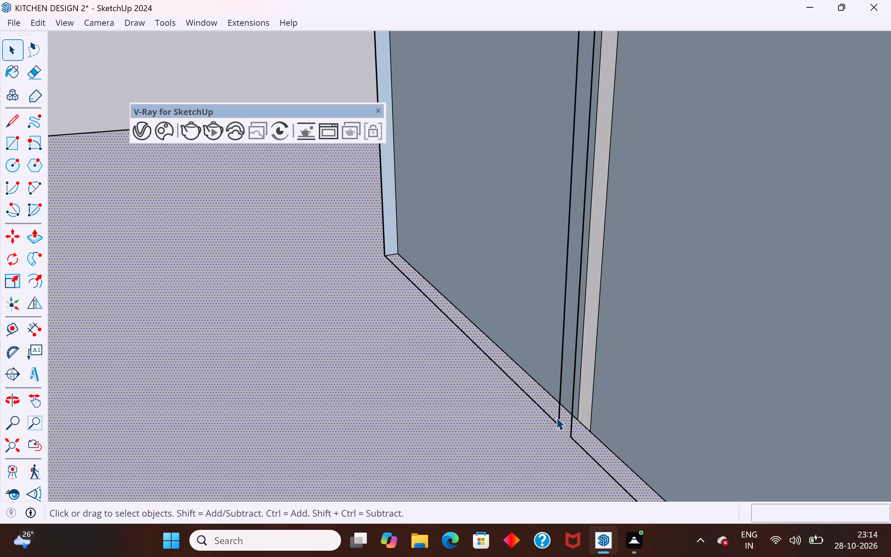
middle_drag(558, 411, 530, 367)
scroll(530, 367, down, 4)
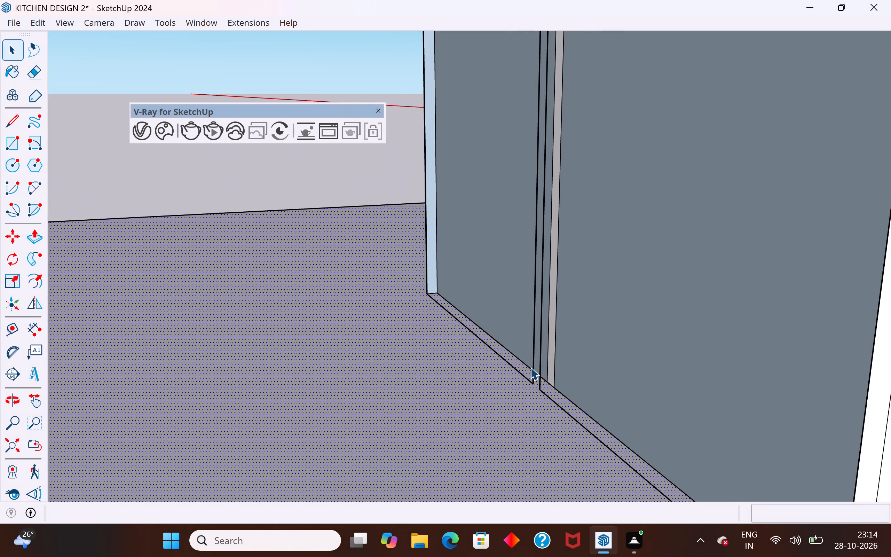
scroll(416, 101, down, 12)
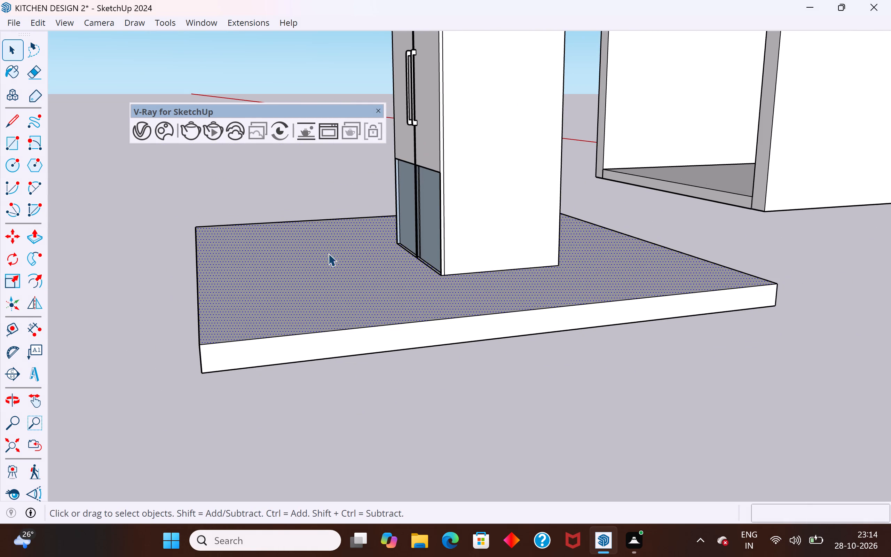
drag(350, 196, 187, 365)
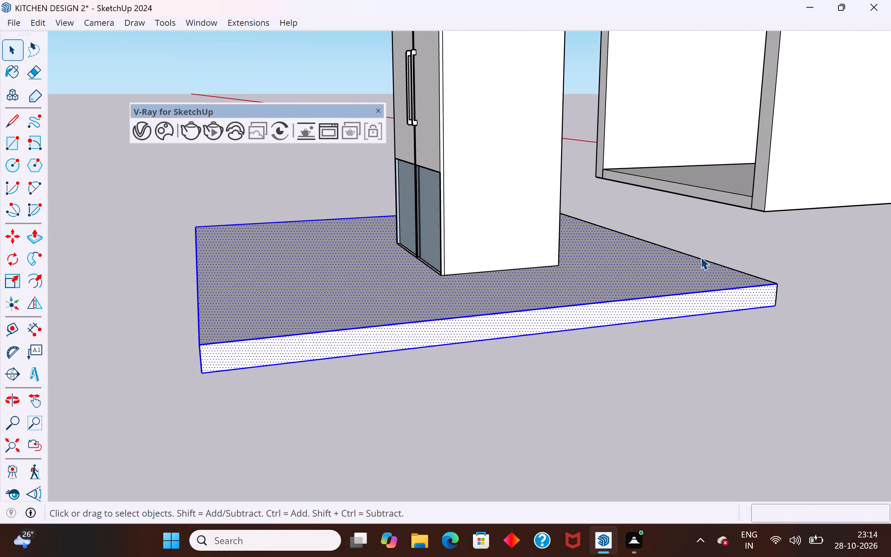
shift+drag(726, 239, 645, 363)
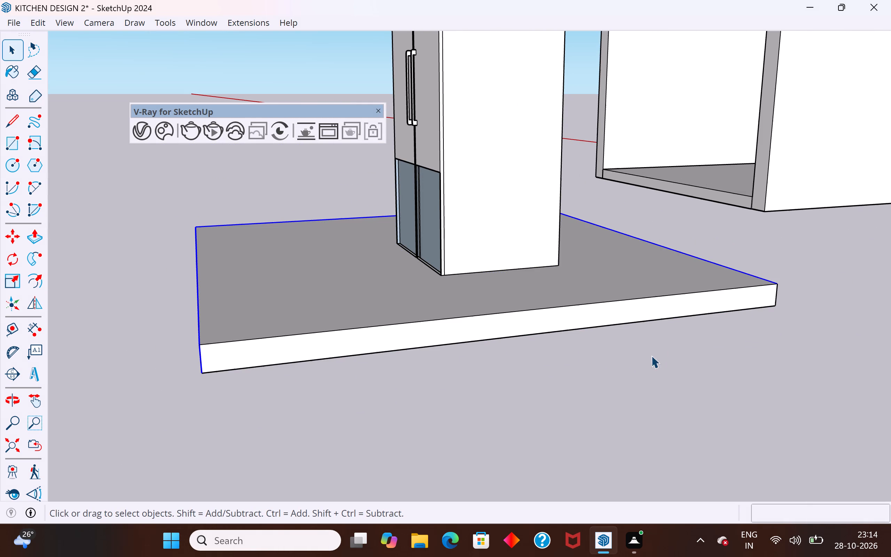
shift+click(715, 283)
shift+click(695, 300)
shift+click(697, 295)
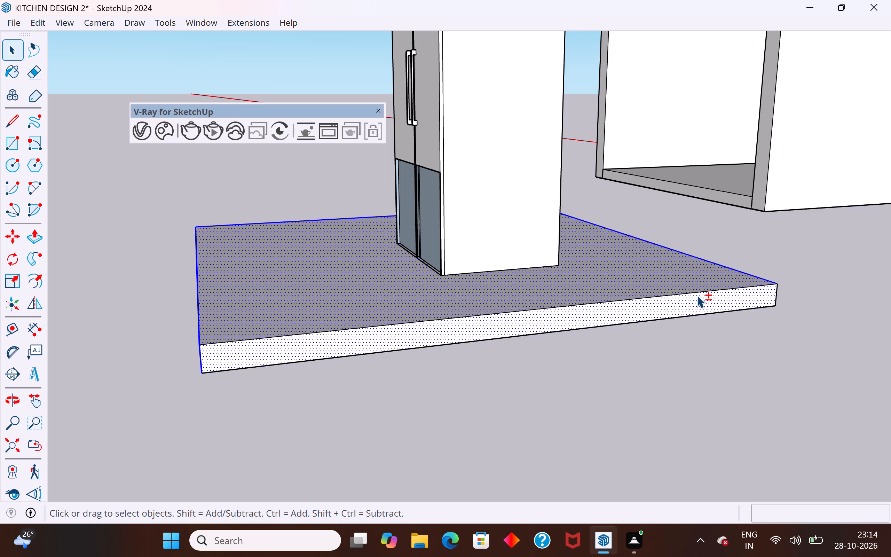
drag(746, 255, 651, 374)
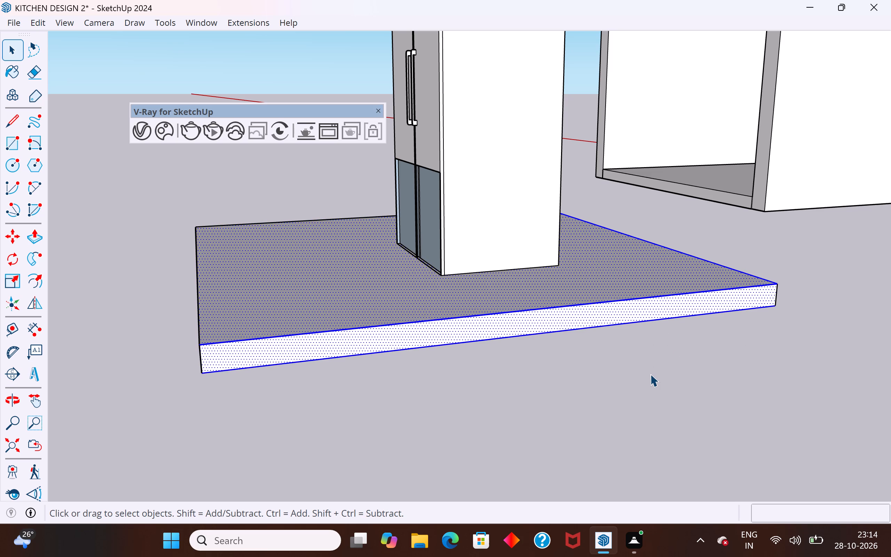
key(m)
click(776, 287)
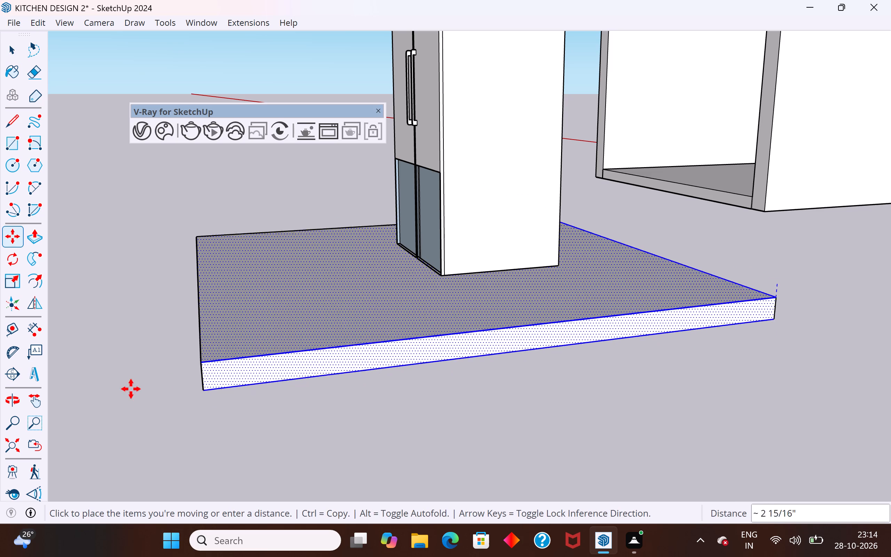
scroll(398, 436, down, 15)
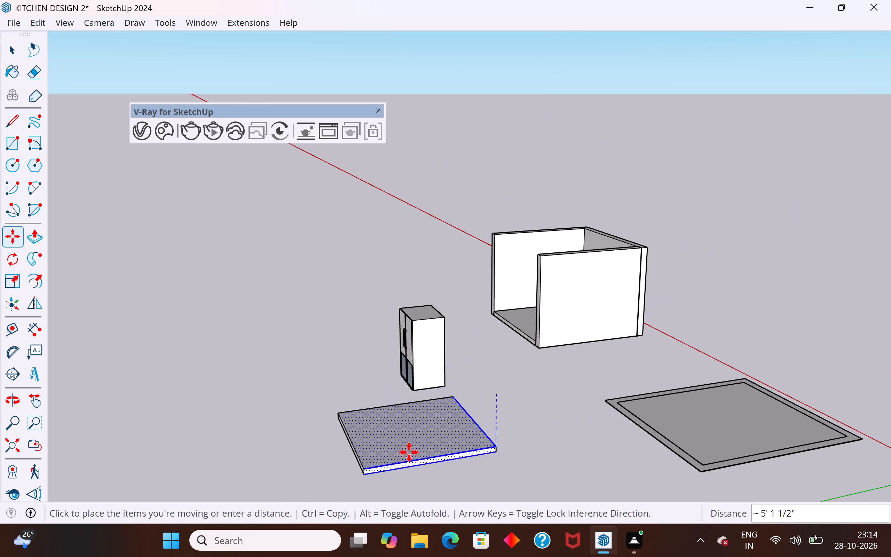
click(409, 452)
scroll(468, 260, down, 4)
click(9, 45)
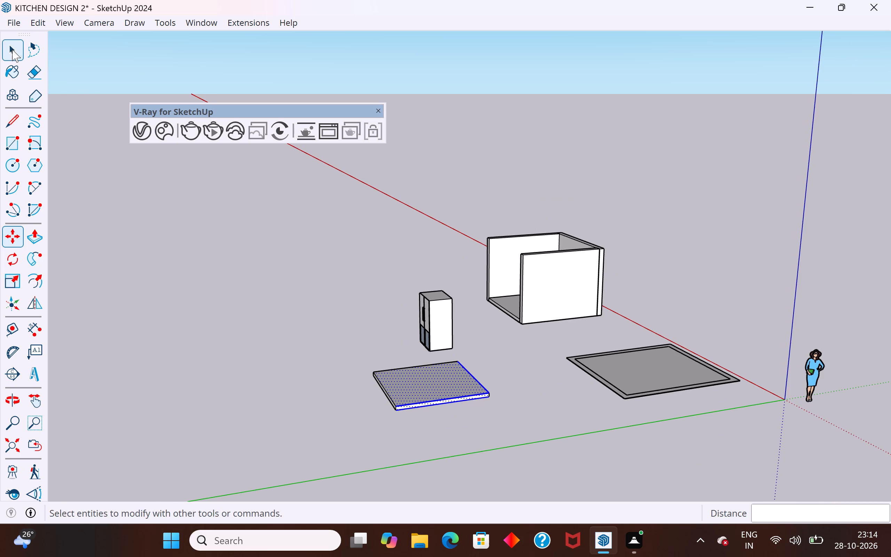
click(298, 267)
Move the floor slab about 50' 2" away from the cabinet so the underside is clear.
scroll(442, 363, down, 5)
middle_drag(473, 385, 351, 361)
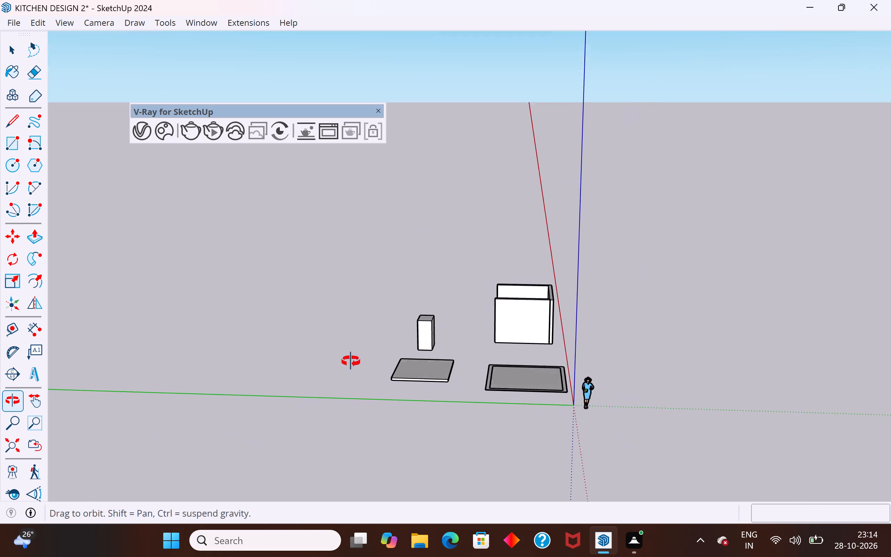
middle_drag(351, 361, 369, 331)
drag(475, 362, 363, 402)
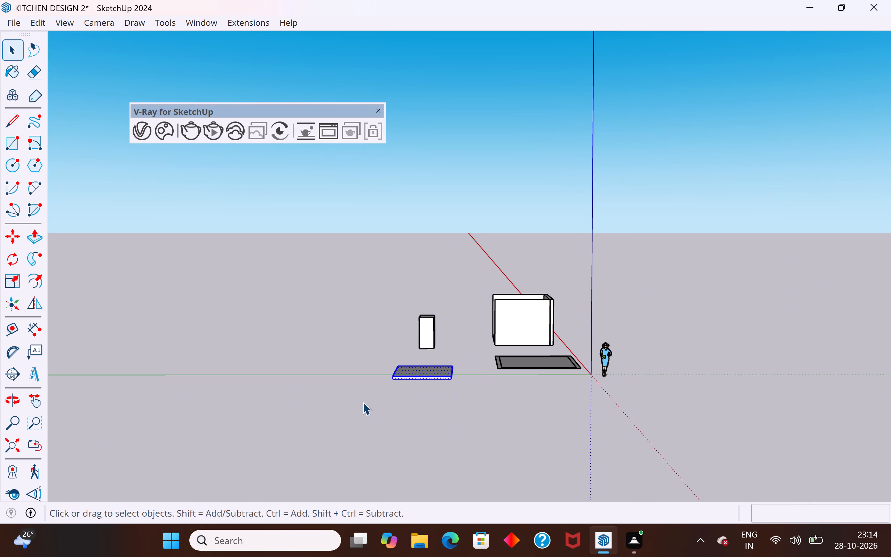
key(m)
click(451, 383)
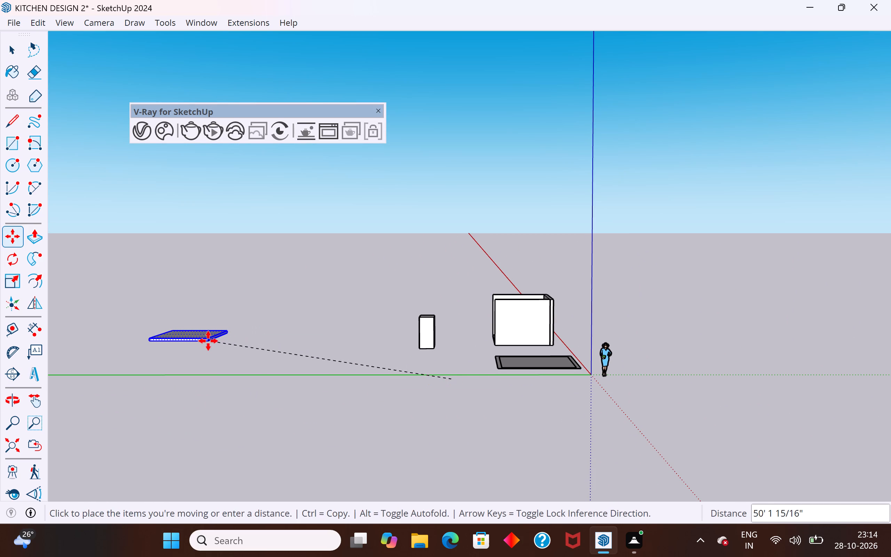
click(208, 341)
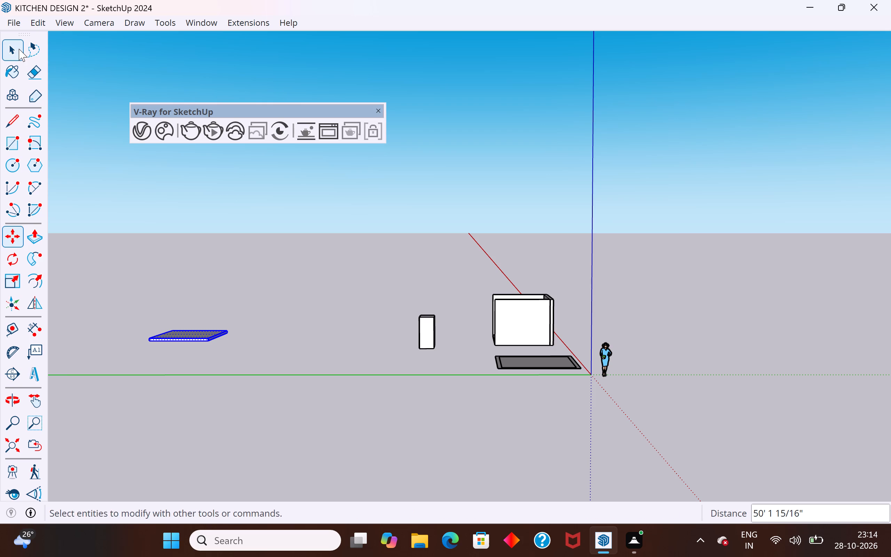
click(19, 49)
click(269, 278)
Delete the two vertical edges that continue the door gap down through the cabinet's open lower section.
middle_drag(380, 394, 477, 426)
scroll(445, 381, up, 3)
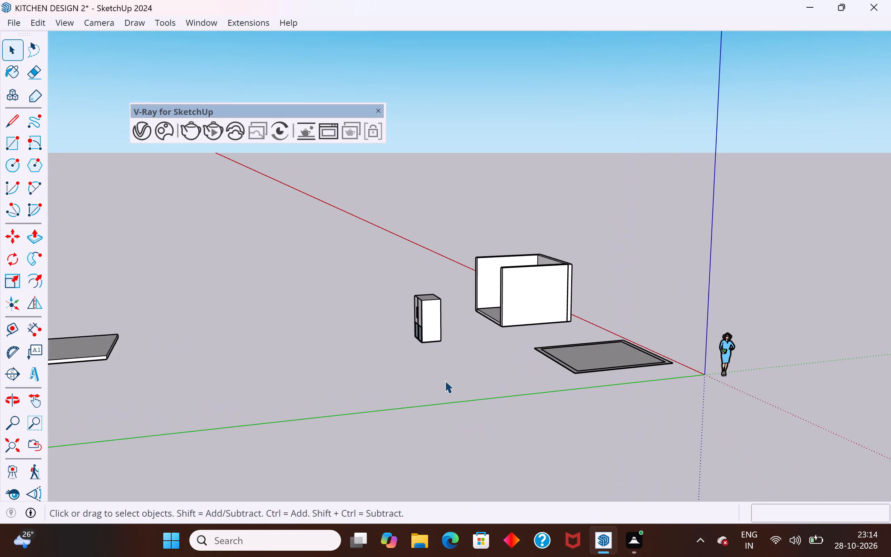
scroll(445, 381, up, 13)
middle_drag(412, 359, 512, 241)
scroll(475, 217, up, 2)
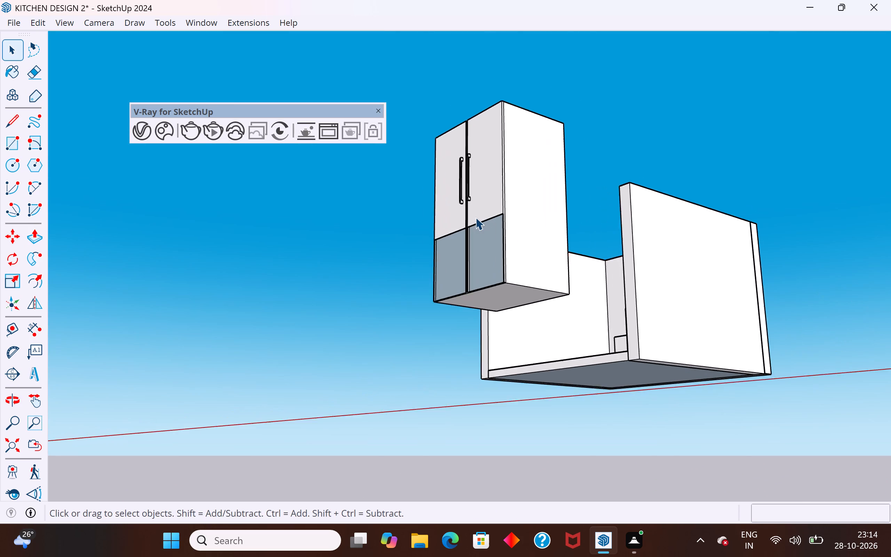
scroll(475, 217, up, 13)
middle_drag(456, 277, 416, 226)
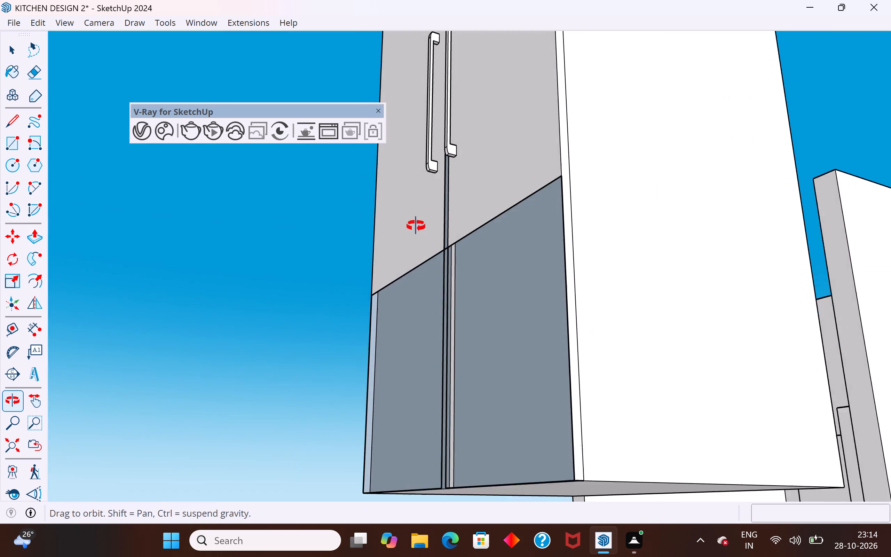
middle_drag(416, 226, 350, 155)
middle_click(322, 157)
middle_drag(349, 187, 489, 343)
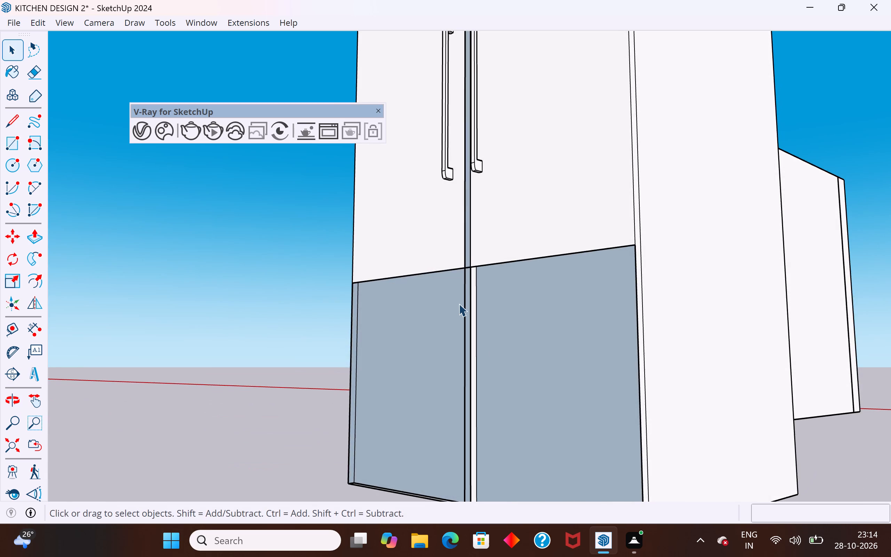
scroll(461, 287, up, 3)
click(473, 292)
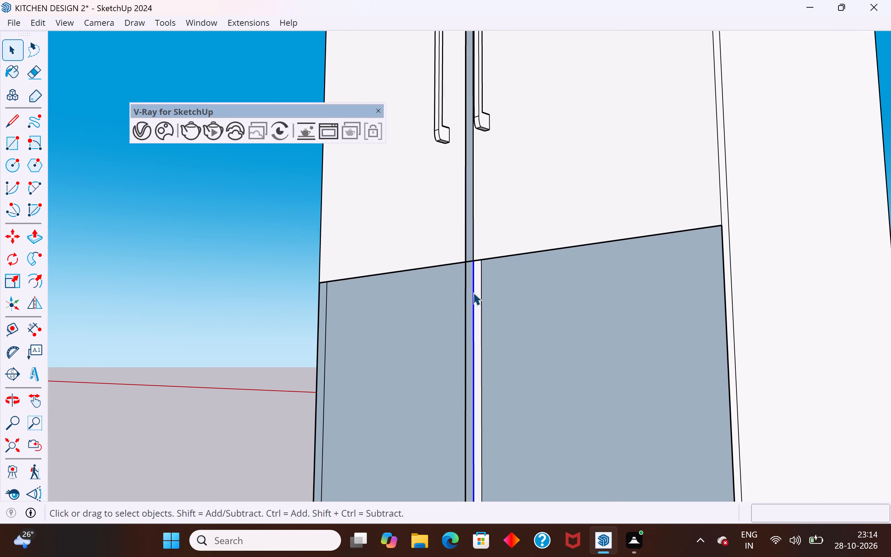
key(Delete)
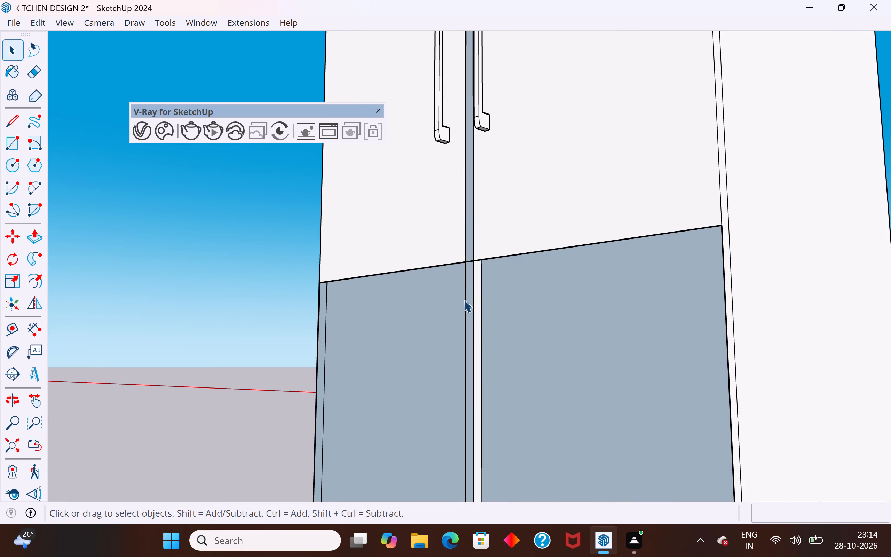
click(464, 300)
key(Delete)
Draw a 1" edge across the side panel's thickness at the left door's lower corner, atop the open section.
middle_drag(470, 301, 644, 189)
scroll(470, 301, up, 1)
middle_drag(462, 296, 543, 223)
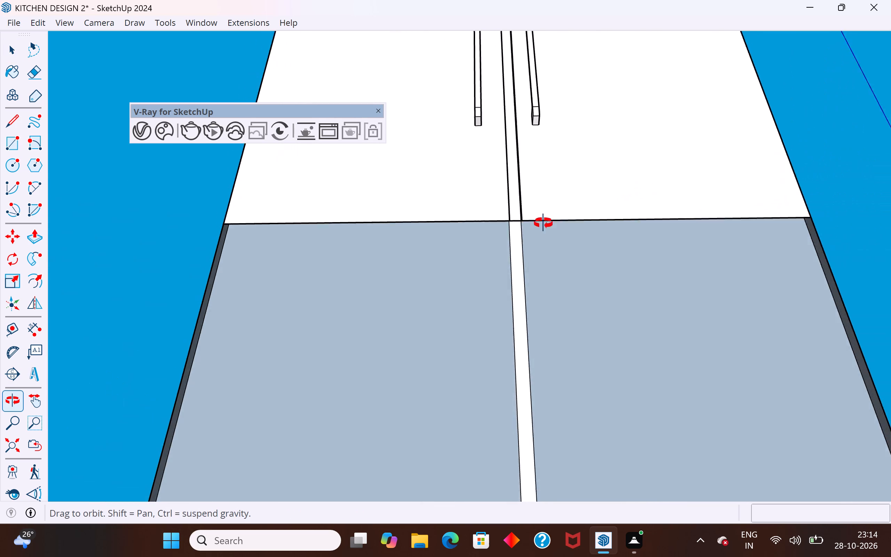
middle_drag(543, 223, 674, 283)
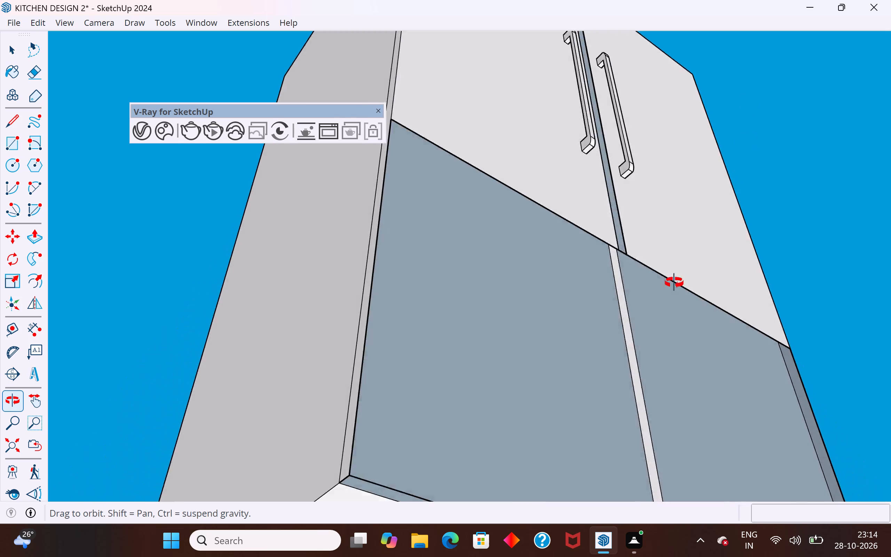
middle_drag(674, 283, 762, 196)
middle_drag(661, 316, 685, 283)
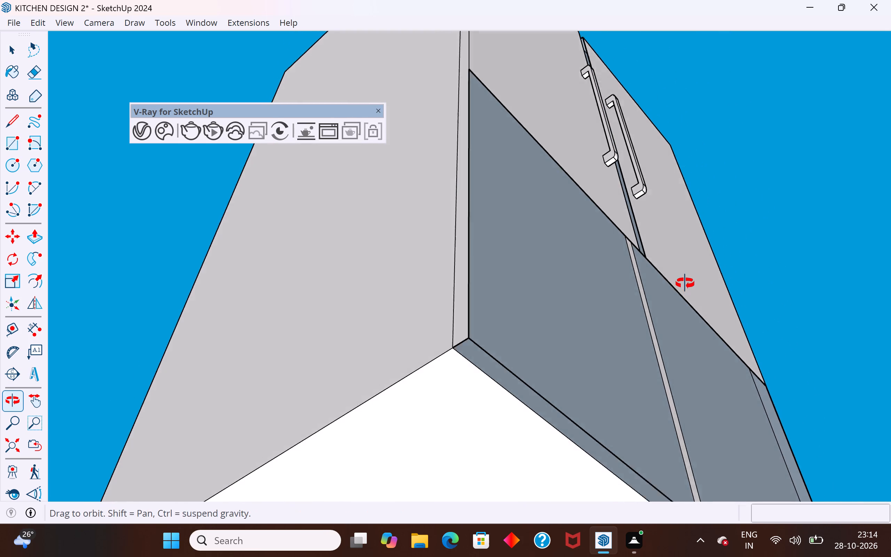
middle_drag(685, 283, 211, 362)
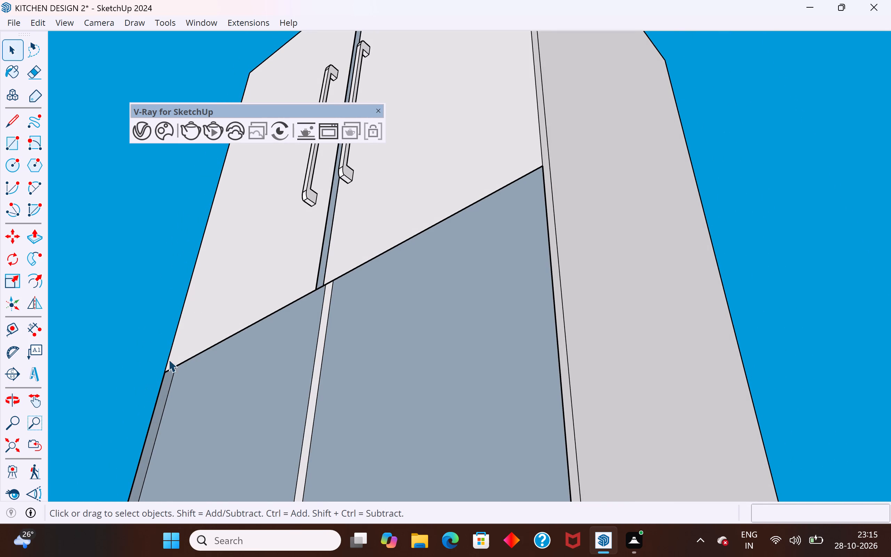
click(21, 117)
scroll(167, 139, down, 5)
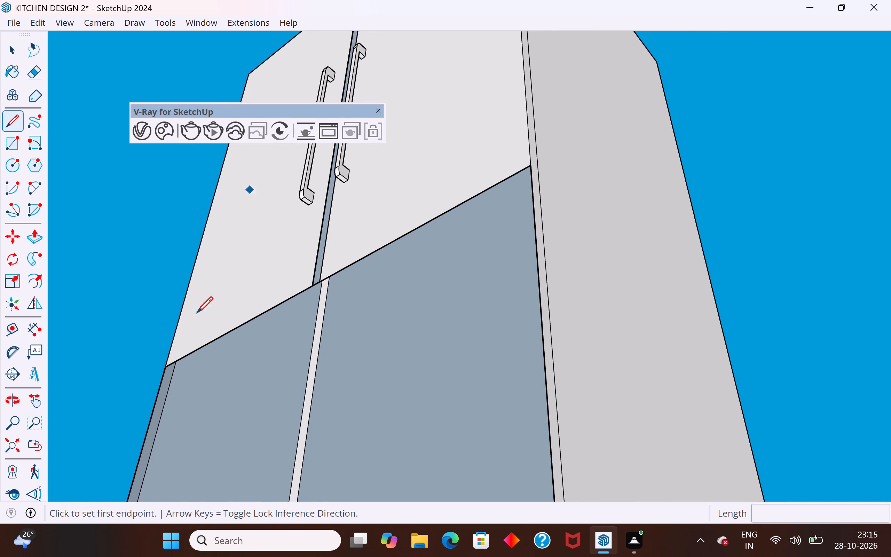
scroll(169, 390, up, 1)
scroll(394, 180, down, 6)
scroll(247, 405, up, 5)
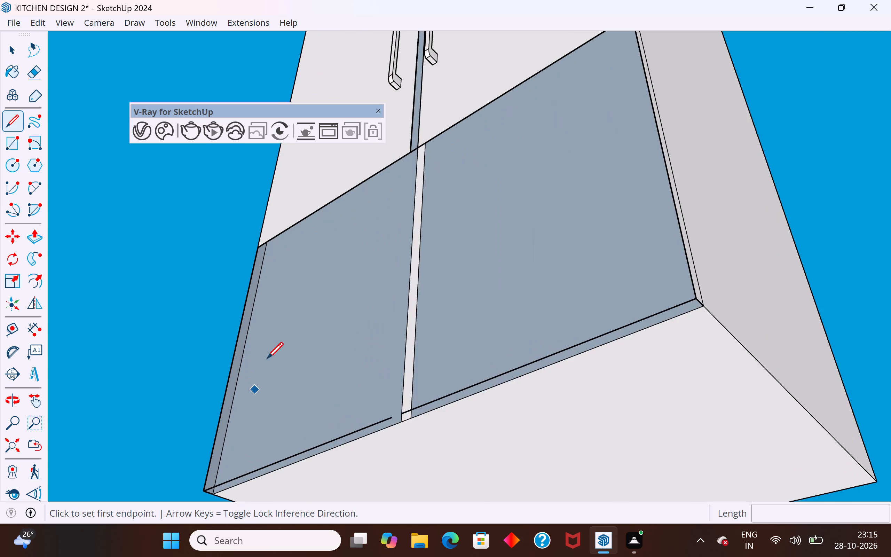
scroll(267, 358, up, 2)
click(253, 220)
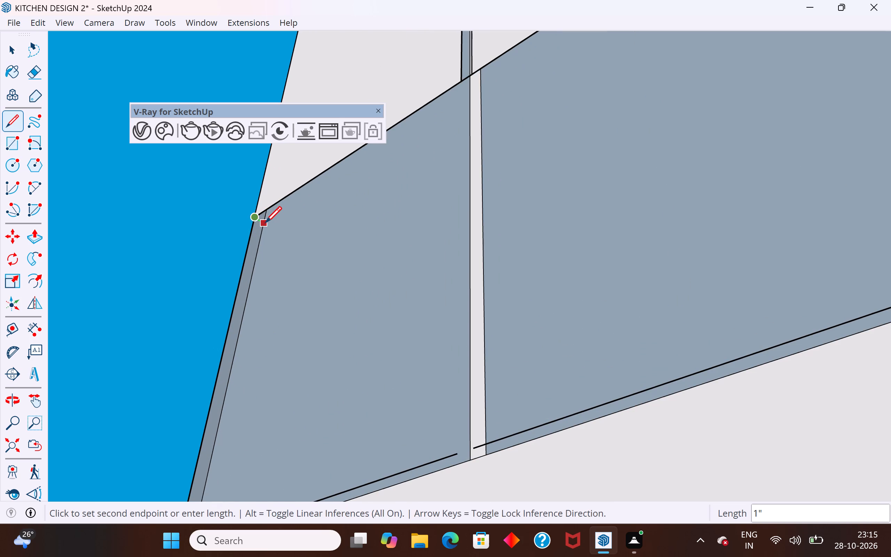
click(265, 222)
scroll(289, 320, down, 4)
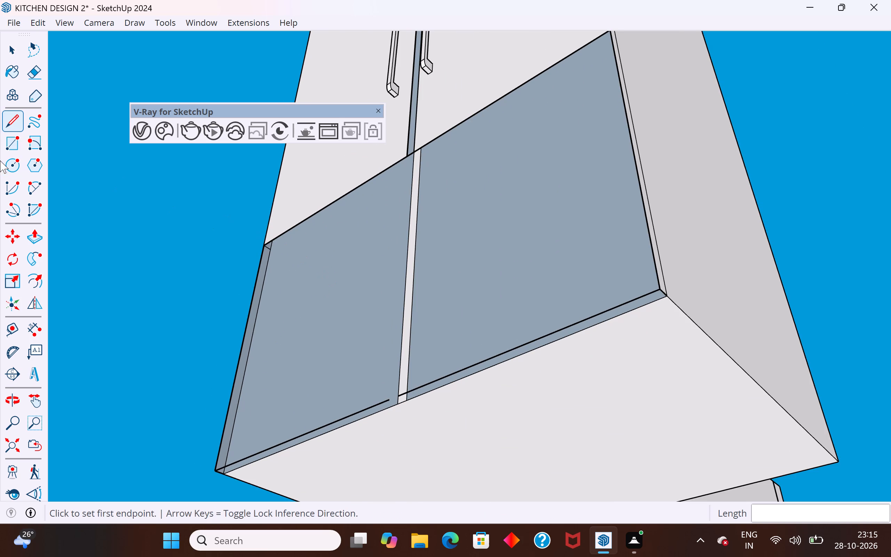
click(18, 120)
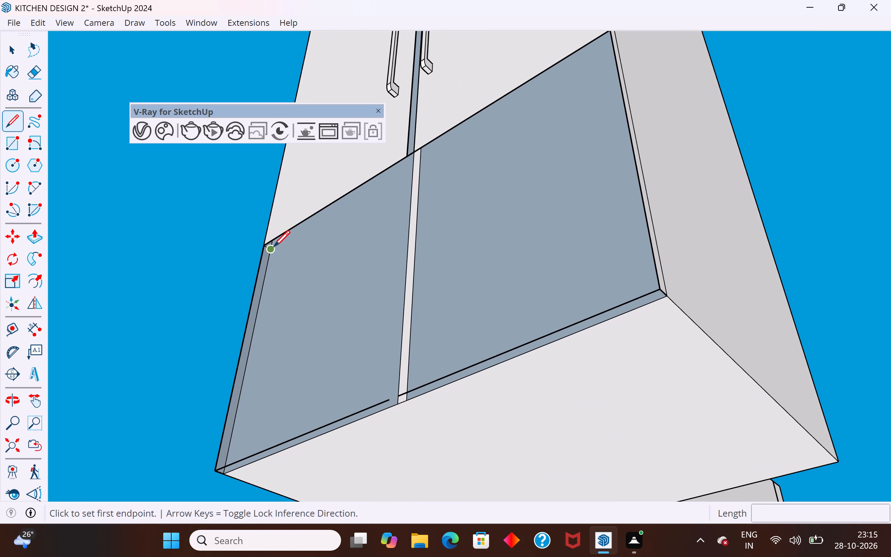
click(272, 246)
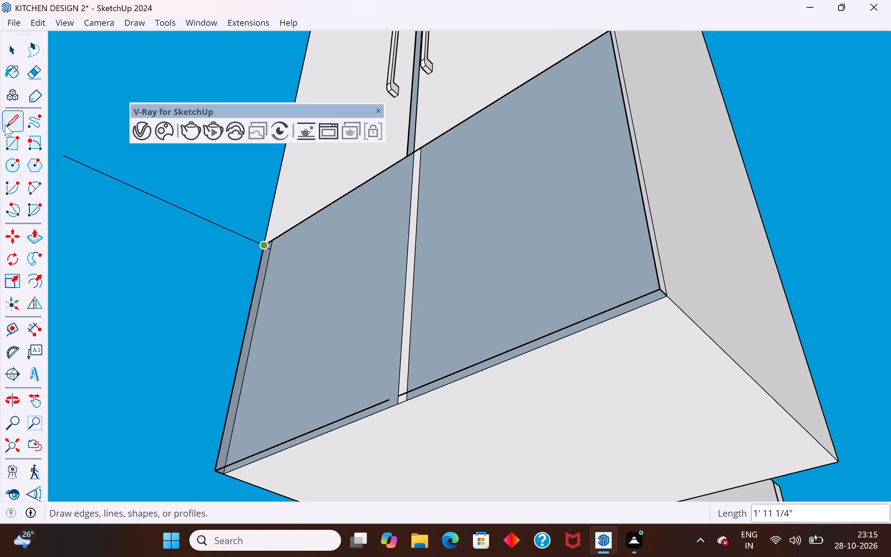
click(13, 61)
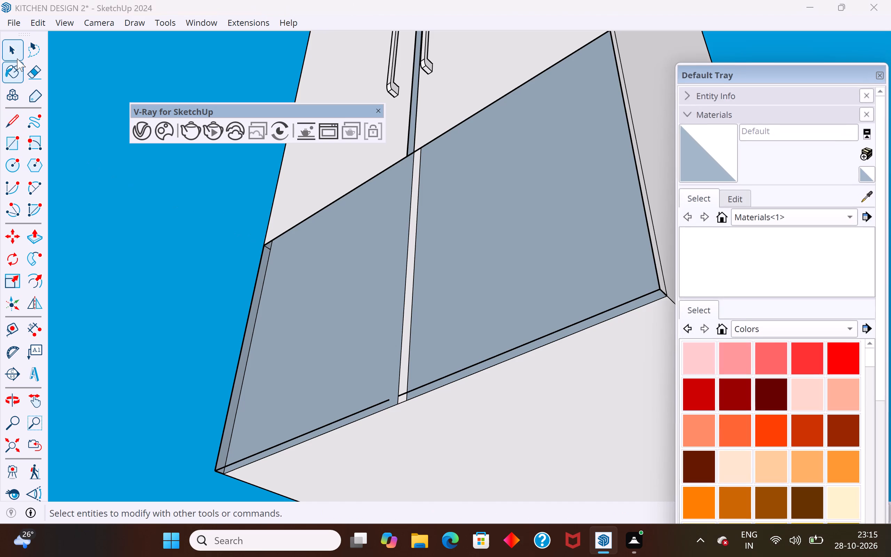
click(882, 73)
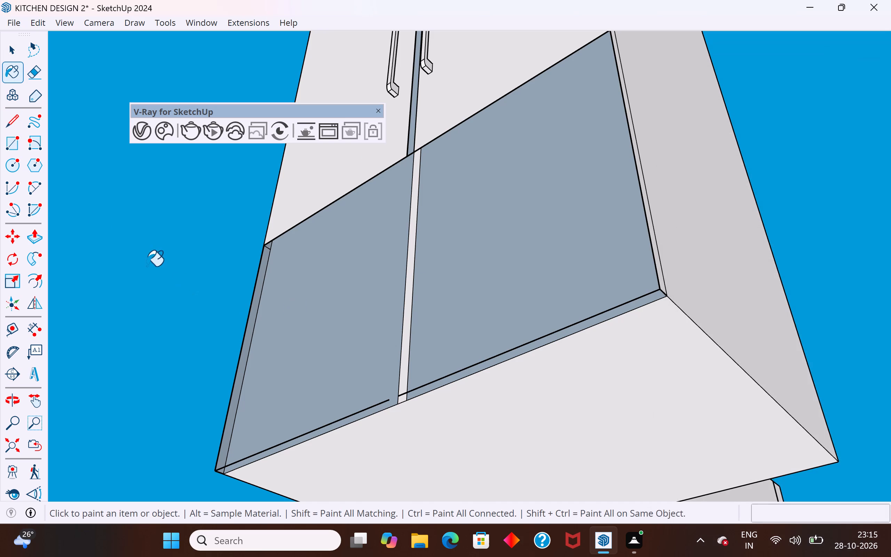
Draw a 4' by 1" rectangle across the underside of the doors, spanning corner to corner above the open lower section.
click(18, 146)
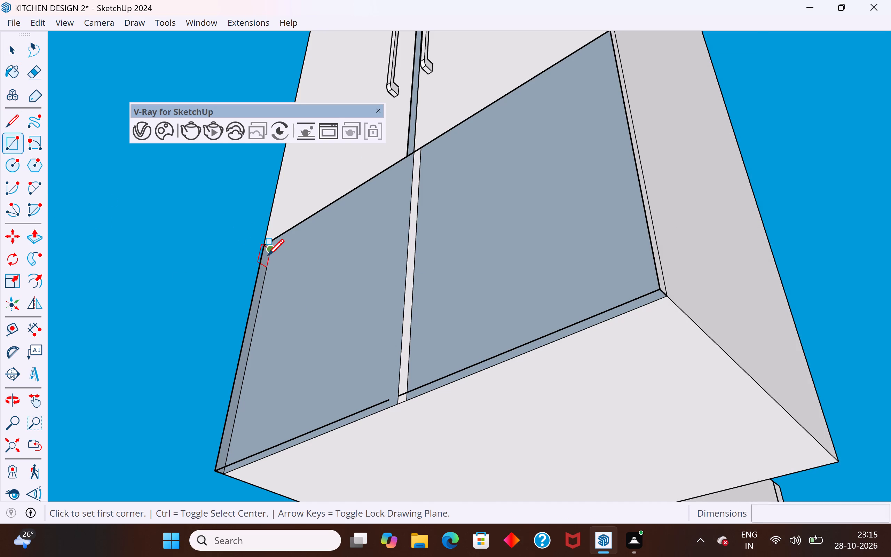
scroll(268, 255, up, 6)
click(271, 248)
scroll(258, 303, down, 5)
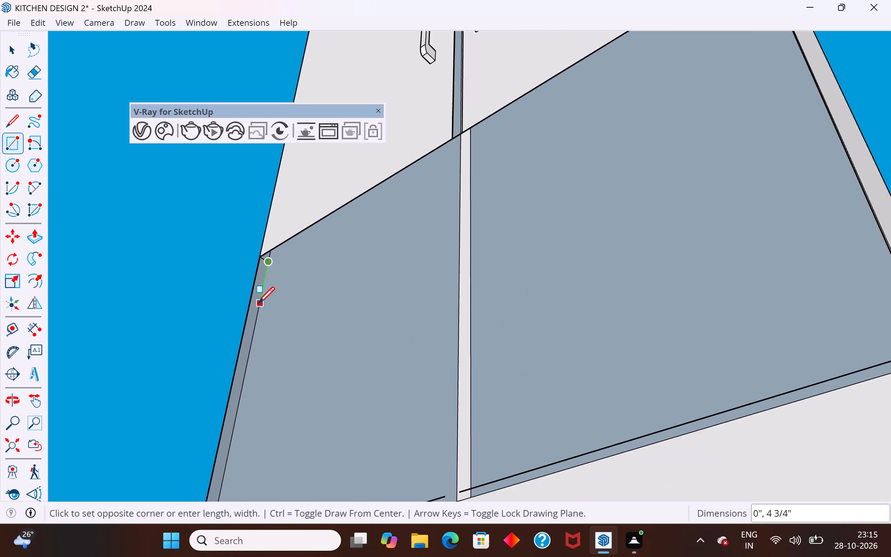
scroll(258, 303, down, 3)
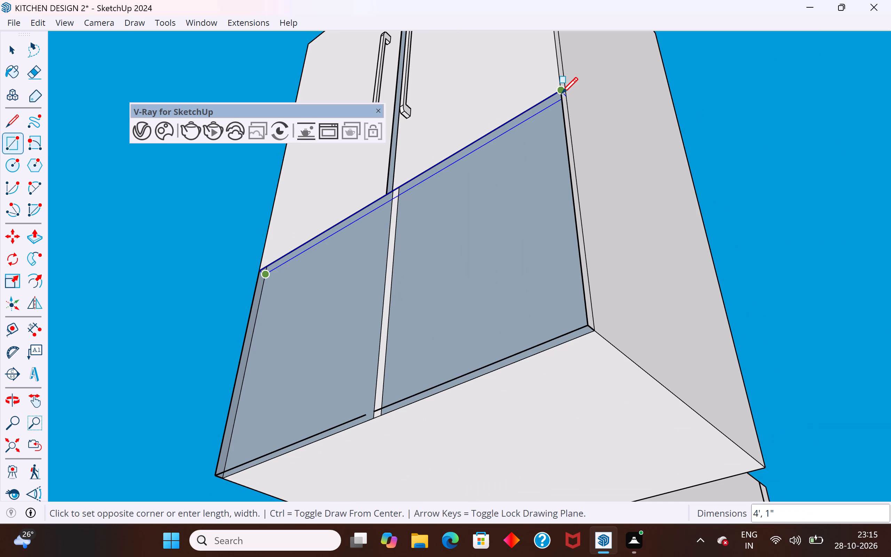
scroll(557, 93, up, 8)
middle_drag(557, 93, 581, 231)
scroll(583, 231, up, 3)
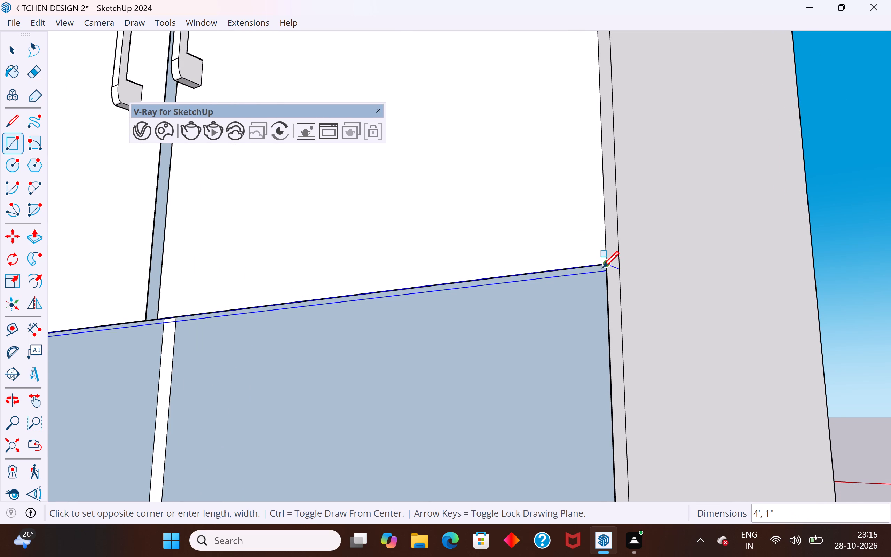
scroll(602, 267, up, 3)
click(602, 267)
scroll(602, 267, down, 10)
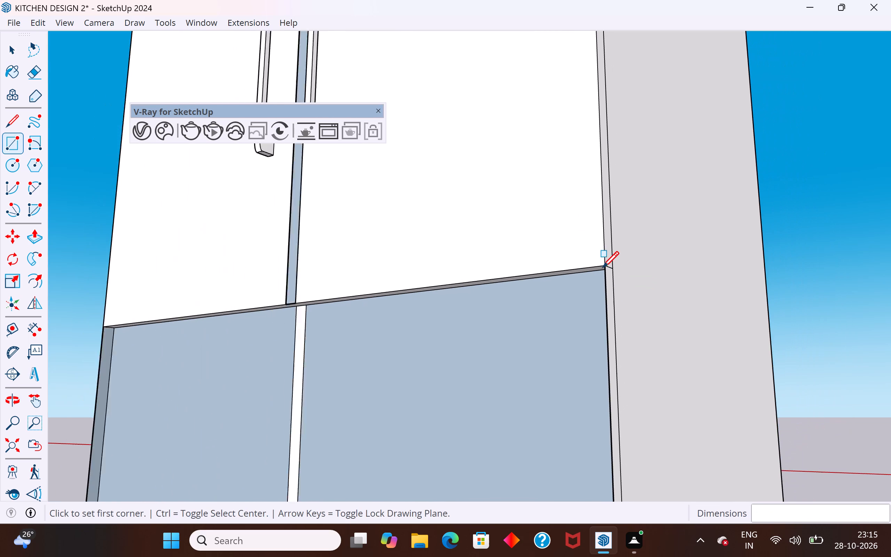
Delete the two leftover edges running along the front bottom of the open lower section.
click(15, 53)
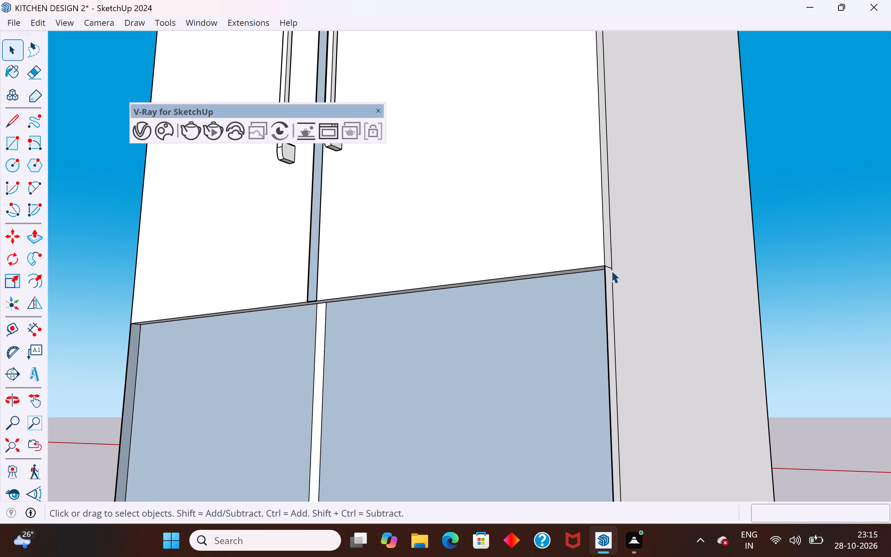
scroll(673, 225, down, 10)
middle_drag(462, 342, 828, 378)
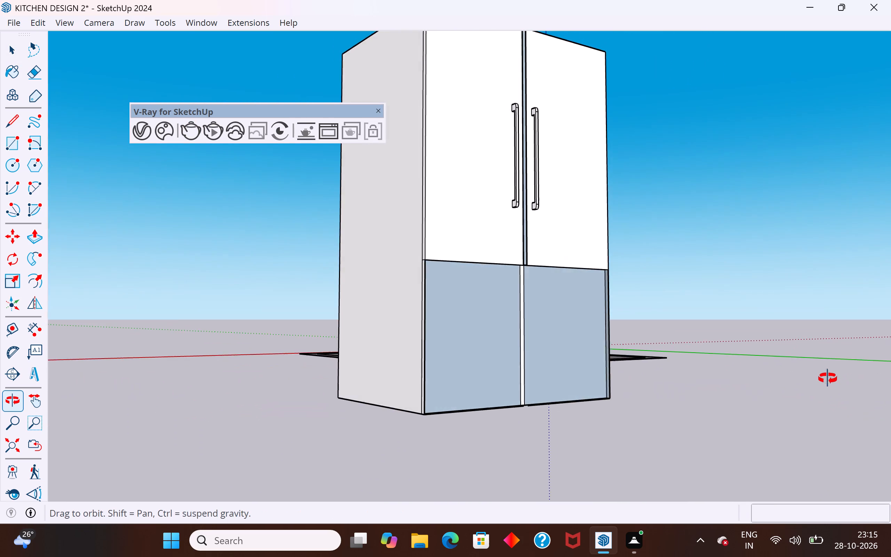
middle_drag(828, 378, 828, 436)
middle_drag(483, 386, 482, 362)
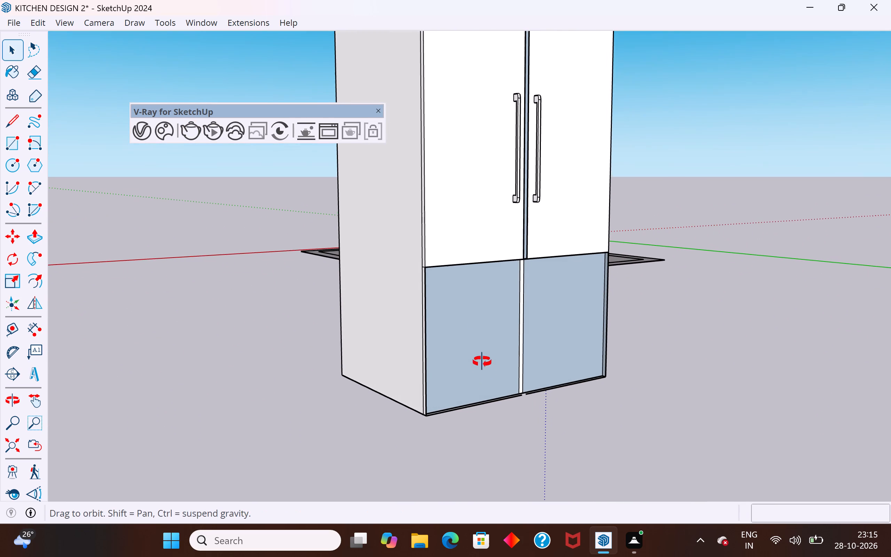
middle_drag(482, 362, 311, 516)
scroll(331, 501, up, 1)
scroll(630, 227, down, 5)
middle_drag(565, 364, 488, 458)
scroll(444, 247, down, 4)
middle_drag(444, 368, 310, 354)
scroll(419, 351, up, 4)
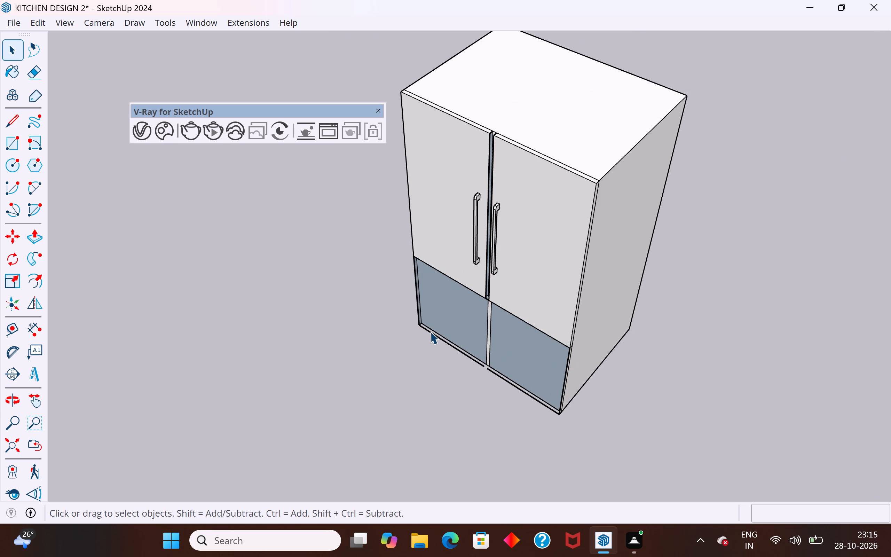
click(430, 331)
key(Delete)
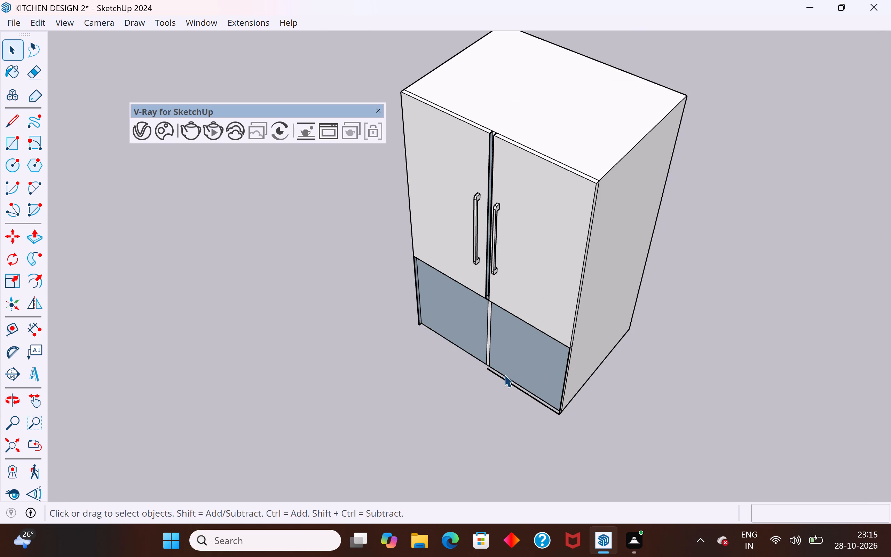
click(503, 377)
key(Delete)
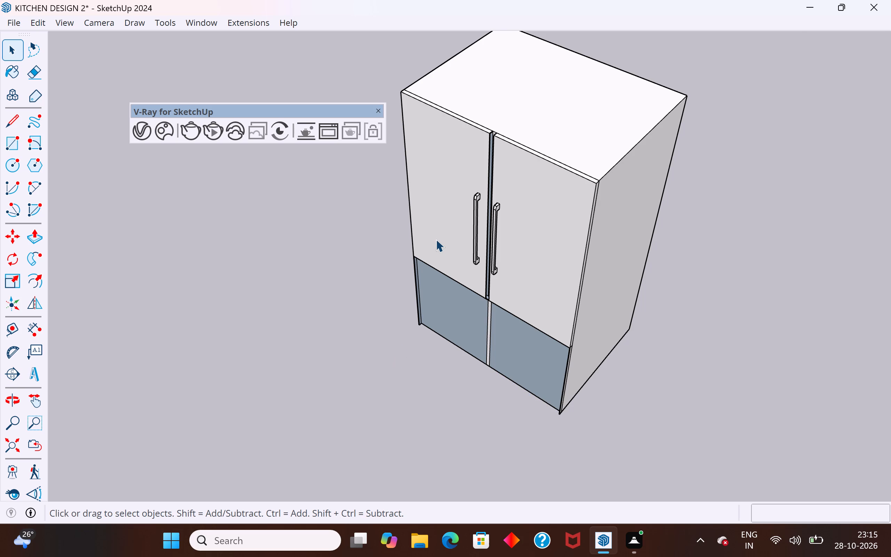
Delete the projecting side strip below the left door, including its face, vertical front edge and leftover bottom edge.
scroll(436, 239, up, 4)
middle_drag(427, 284, 284, 183)
scroll(466, 87, down, 5)
scroll(442, 250, up, 1)
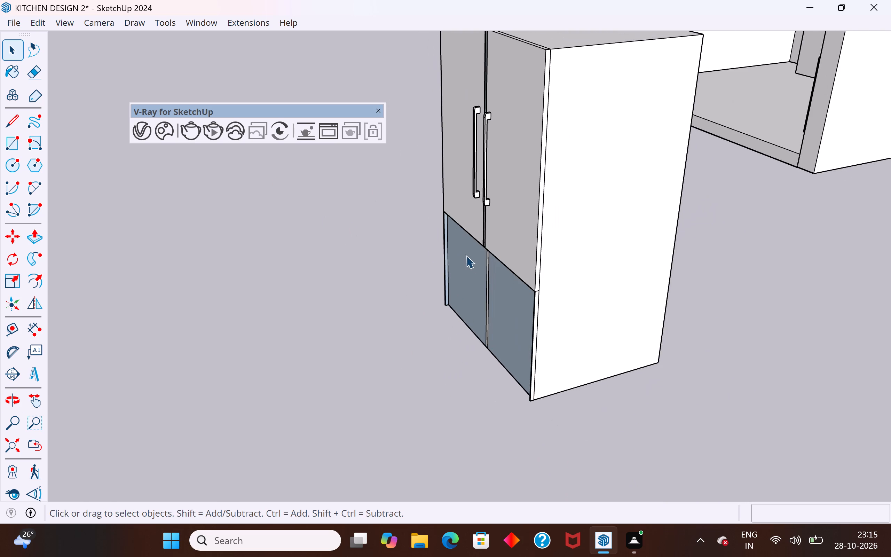
scroll(466, 256, up, 3)
middle_drag(470, 252, 355, 127)
scroll(436, 240, up, 2)
scroll(491, 248, up, 1)
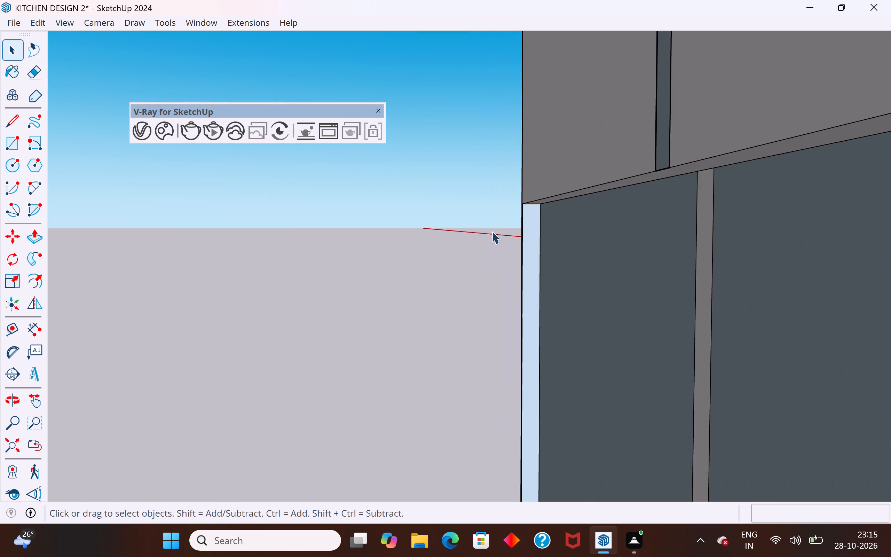
scroll(488, 141, down, 5)
scroll(519, 240, up, 11)
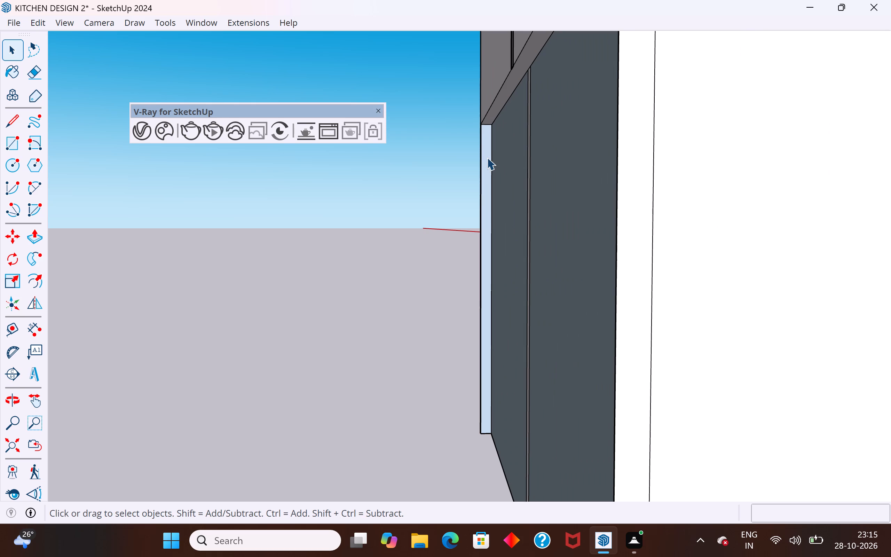
click(487, 157)
key(Delete)
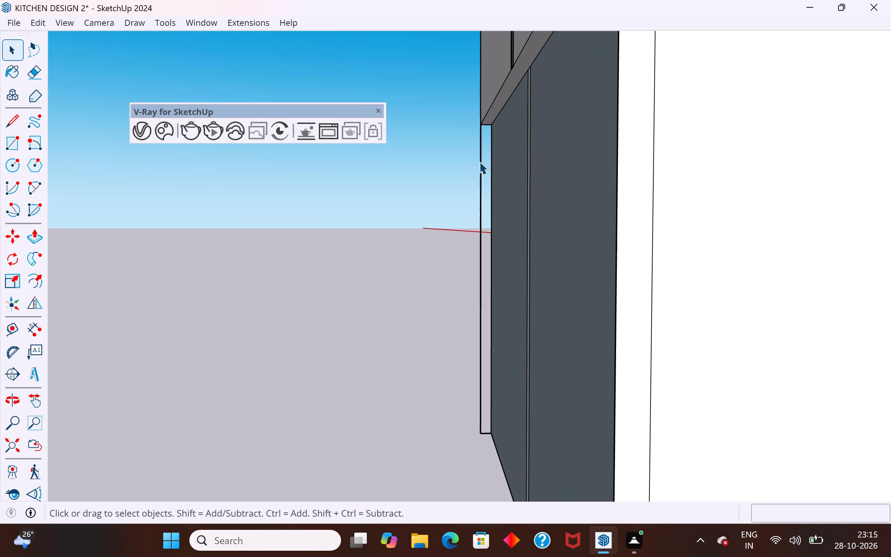
click(481, 163)
key(Delete)
scroll(473, 151, down, 3)
scroll(485, 280, up, 2)
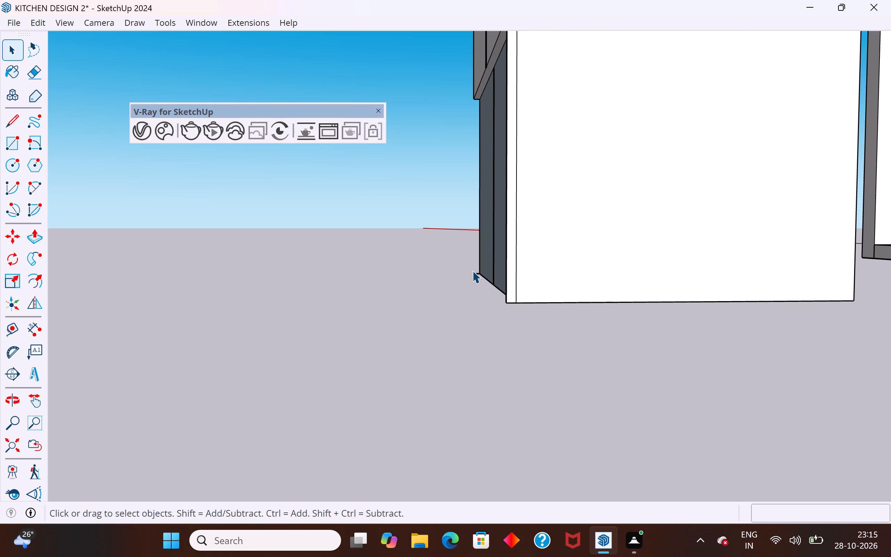
drag(475, 270, 460, 285)
key(Delete)
Delete the matching projecting side strip below the right door by removing its edges at the bottom front corner.
middle_drag(463, 295, 803, 378)
scroll(554, 323, down, 5)
middle_drag(555, 341, 874, 367)
scroll(338, 358, down, 6)
middle_drag(349, 370, 538, 358)
scroll(651, 174, up, 4)
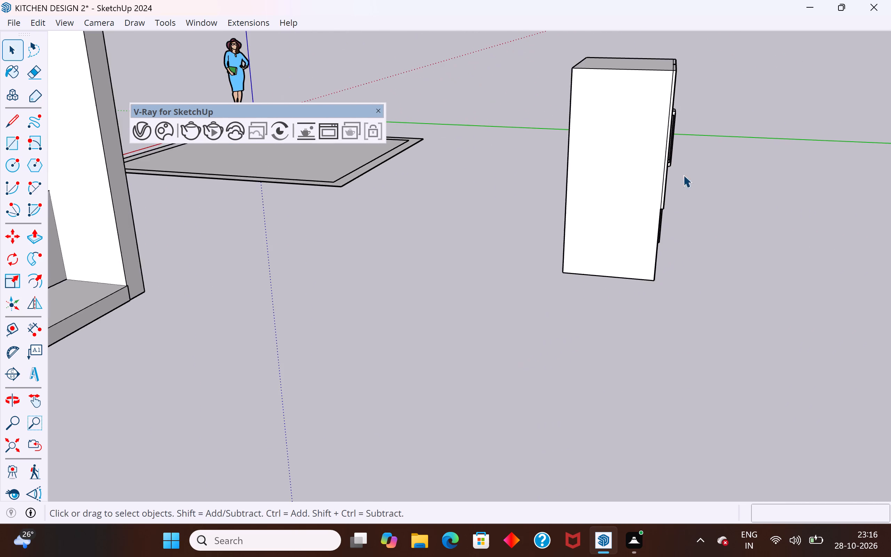
scroll(683, 175, up, 11)
middle_drag(652, 235, 577, 110)
scroll(577, 110, up, 1)
drag(730, 273, 715, 312)
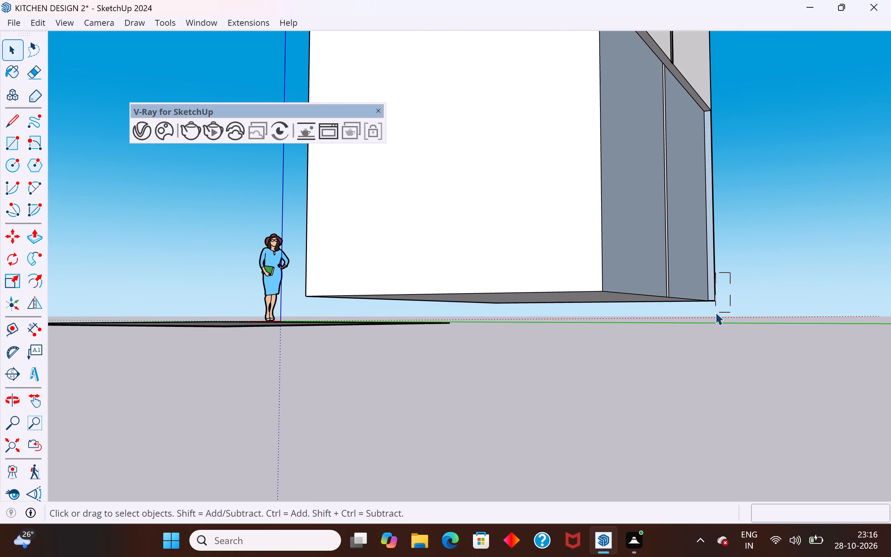
drag(715, 312, 715, 312)
key(Delete)
Push/Pull the 1" strip under the doors down 2' 3 15/16" to the cabinet's bottom edge, forming a lower front panel.
middle_drag(707, 314, 586, 283)
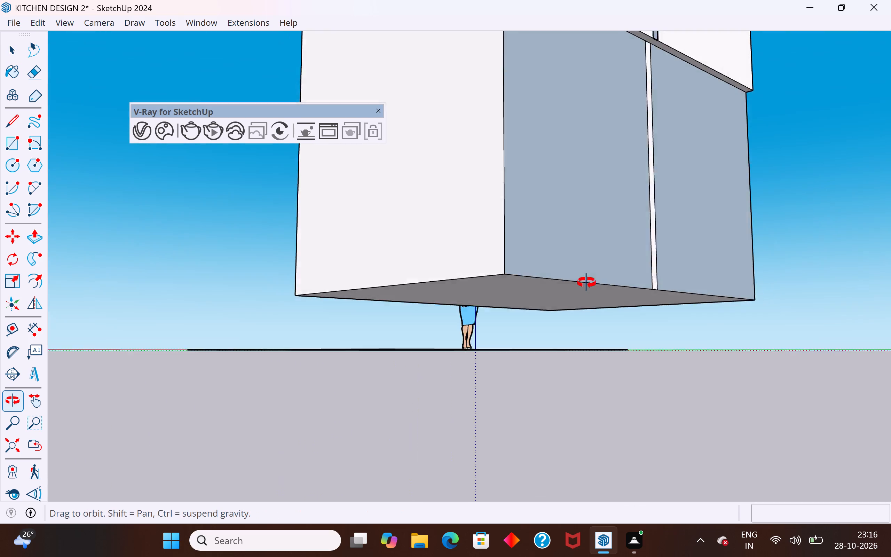
middle_drag(586, 283, 465, 422)
scroll(512, 148, down, 5)
middle_drag(513, 155, 366, 226)
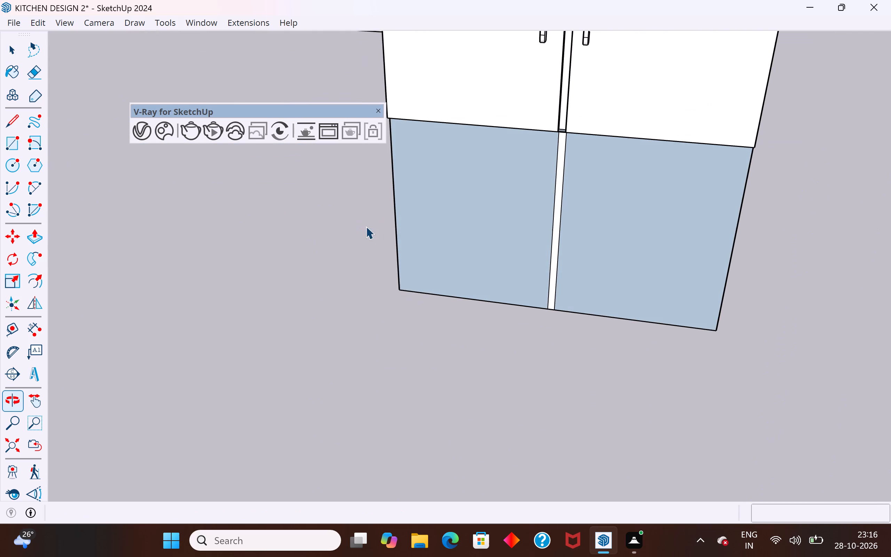
middle_drag(578, 156, 575, 77)
scroll(582, 192, down, 6)
middle_drag(609, 300, 502, 293)
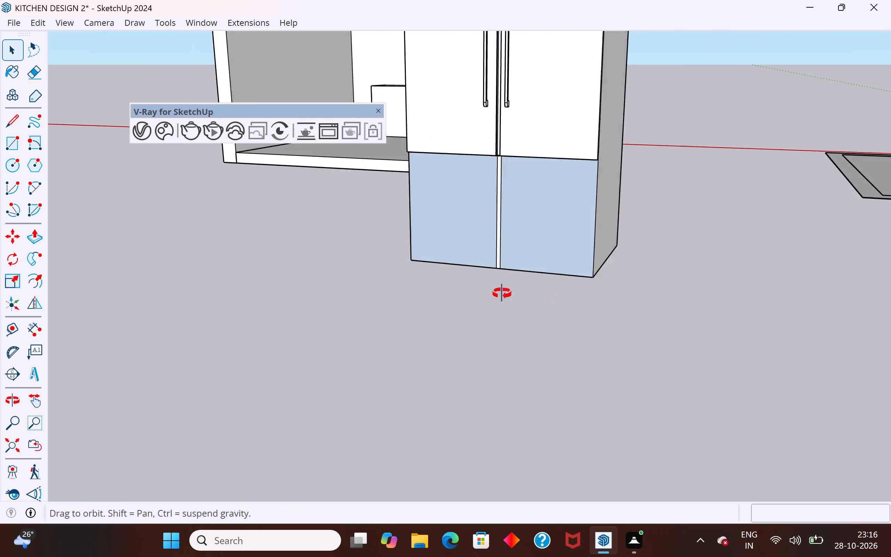
middle_drag(502, 293, 419, 271)
scroll(792, 337, down, 10)
middle_drag(557, 246, 442, 272)
scroll(459, 235, up, 4)
middle_drag(470, 260, 446, 170)
scroll(476, 198, up, 4)
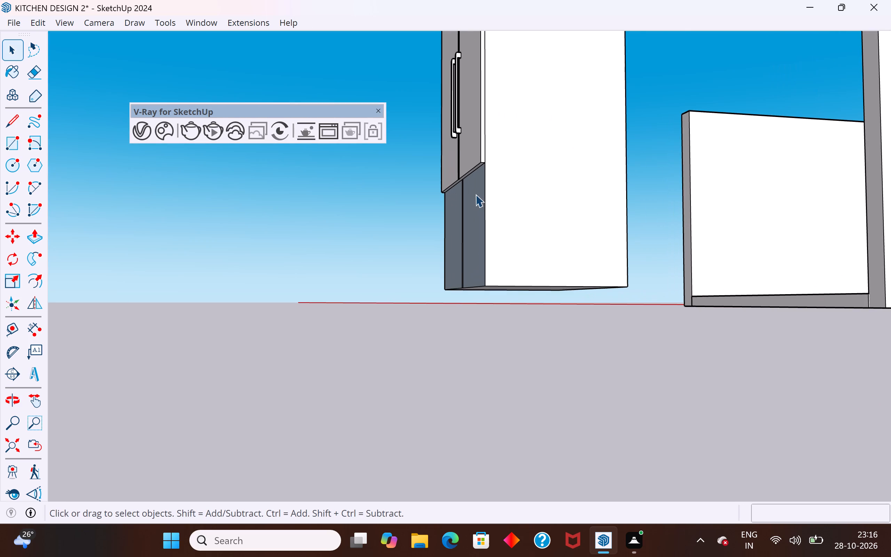
scroll(471, 183, up, 3)
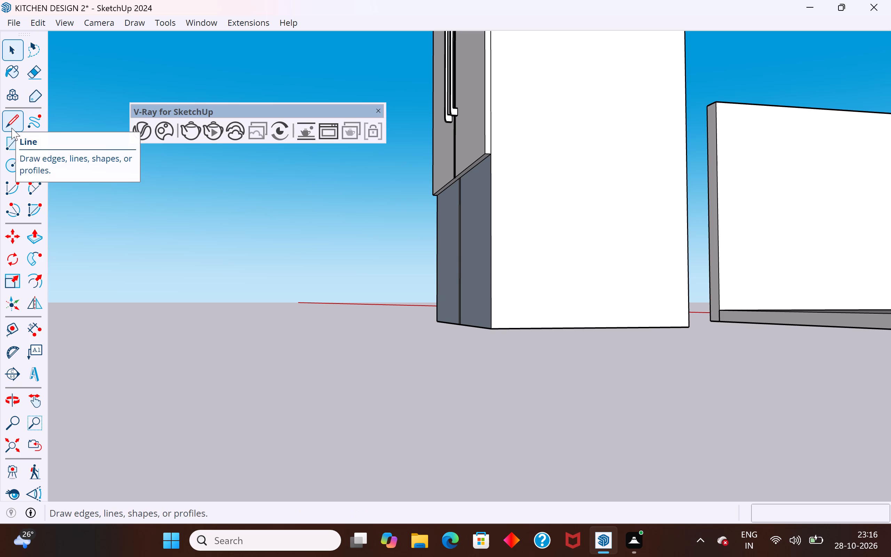
click(31, 240)
scroll(487, 164, up, 4)
middle_drag(476, 164, 403, 147)
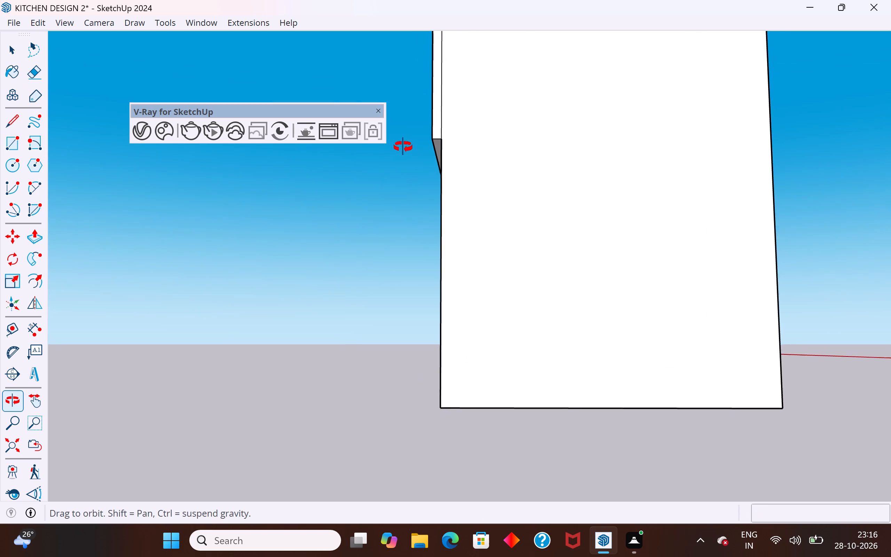
middle_drag(403, 147, 440, 123)
click(456, 149)
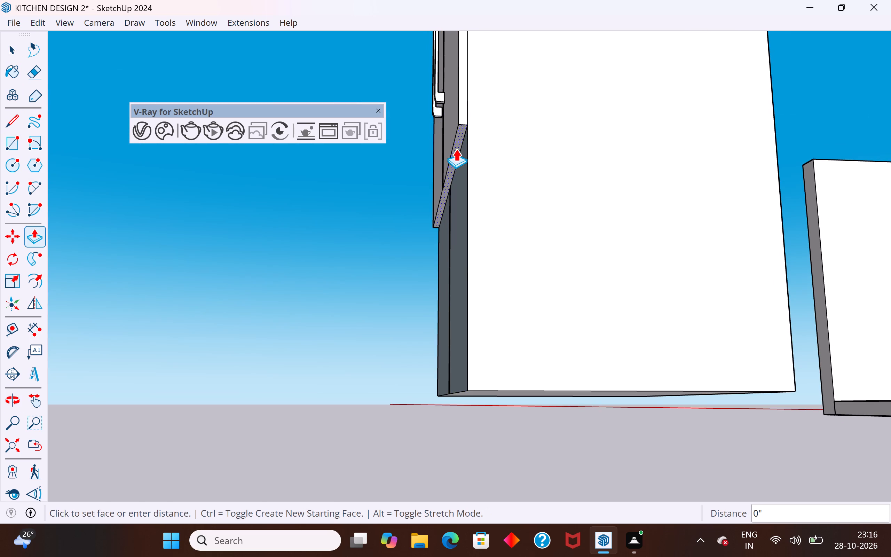
middle_drag(464, 284, 693, 349)
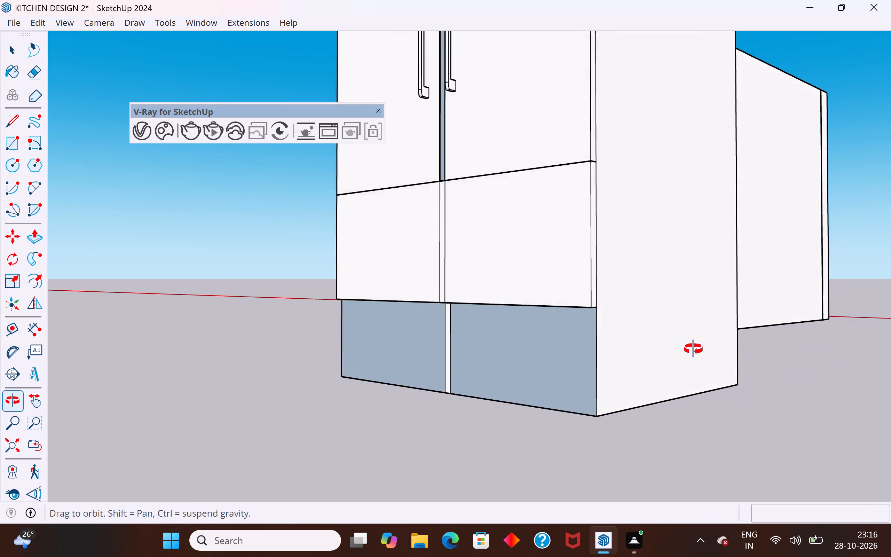
middle_drag(693, 349, 836, 429)
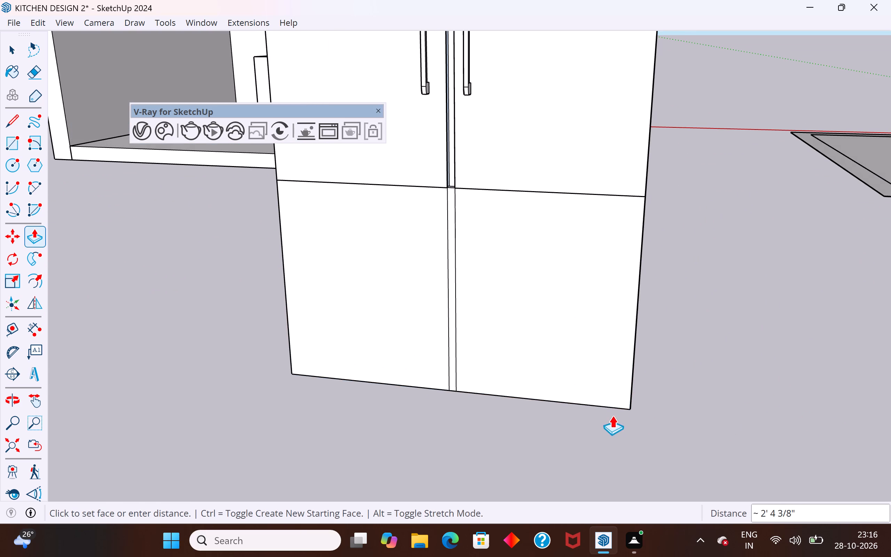
click(629, 405)
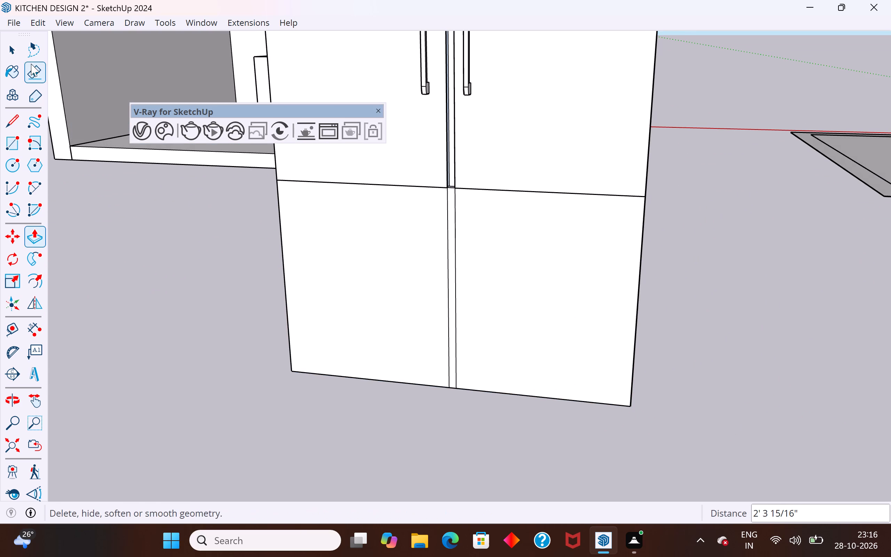
Delete the two vertical edges in the middle of the lower front panel so it becomes one continuous face.
click(14, 51)
scroll(478, 197, up, 3)
middle_drag(425, 228, 581, 265)
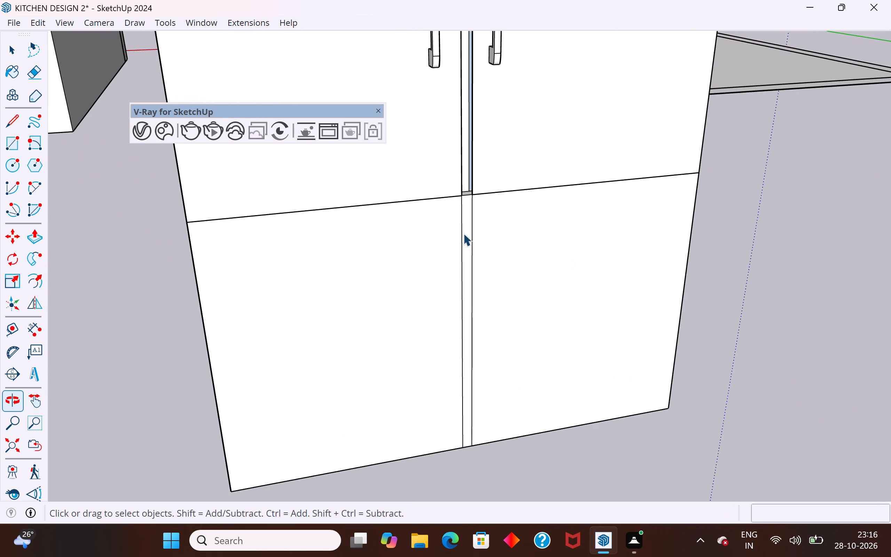
click(471, 226)
key(Delete)
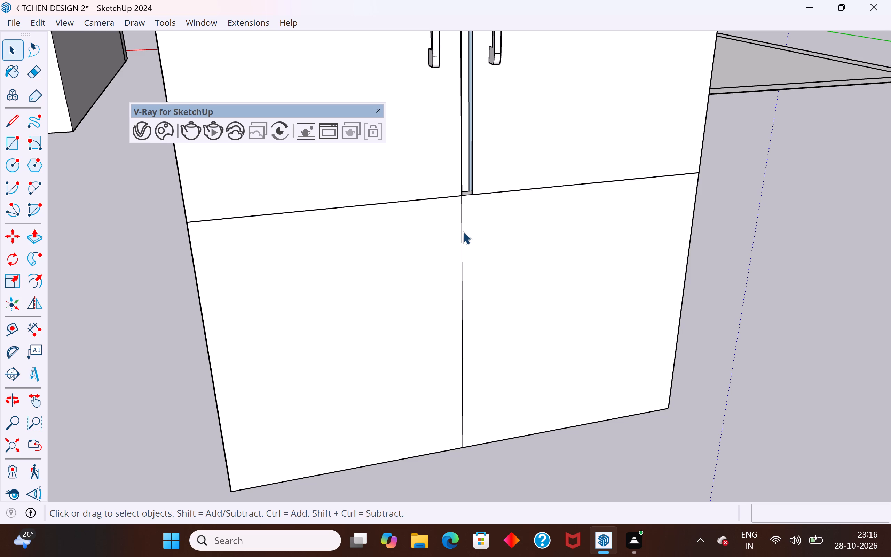
click(461, 231)
key(Delete)
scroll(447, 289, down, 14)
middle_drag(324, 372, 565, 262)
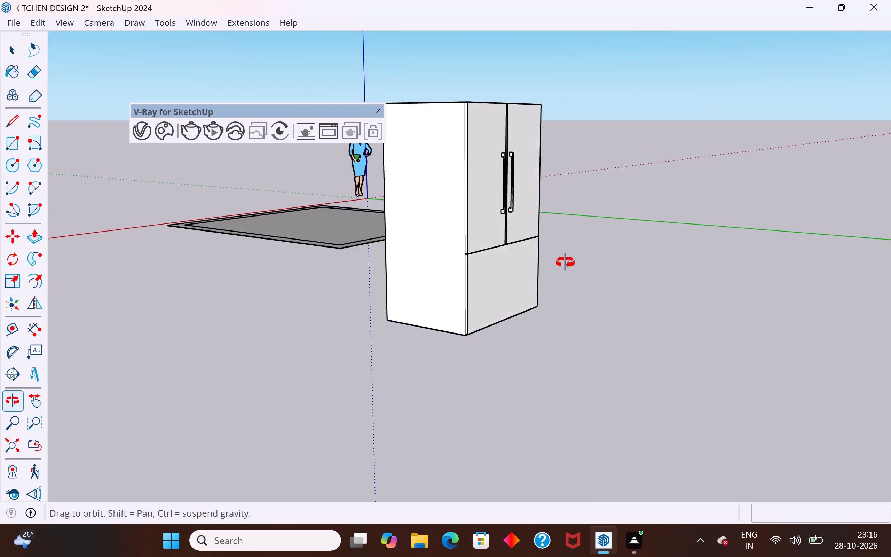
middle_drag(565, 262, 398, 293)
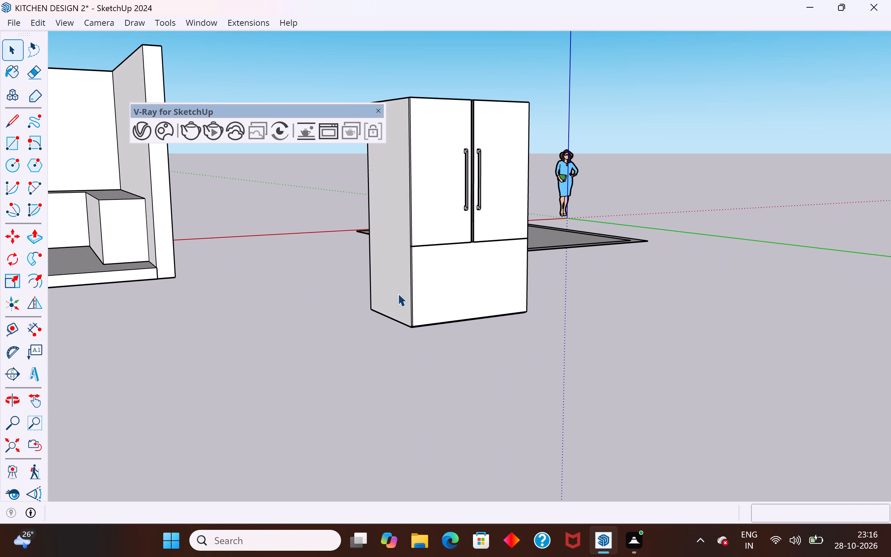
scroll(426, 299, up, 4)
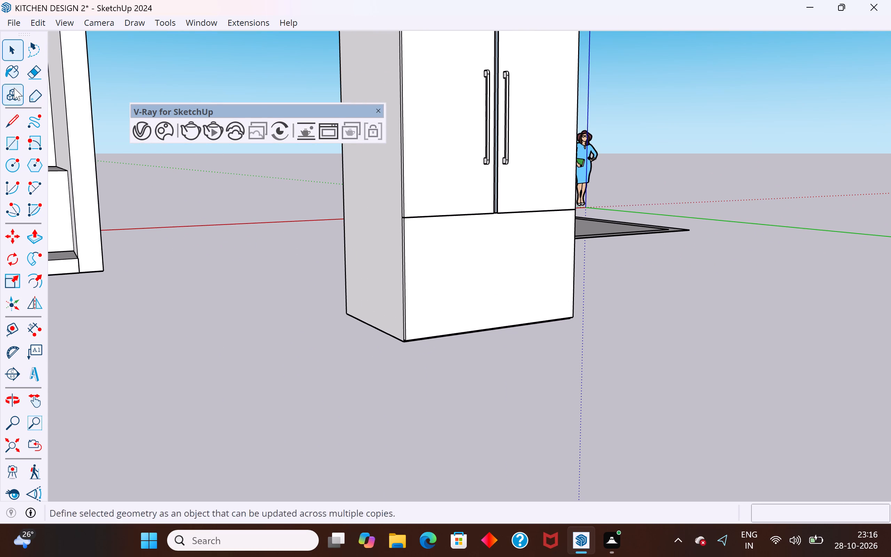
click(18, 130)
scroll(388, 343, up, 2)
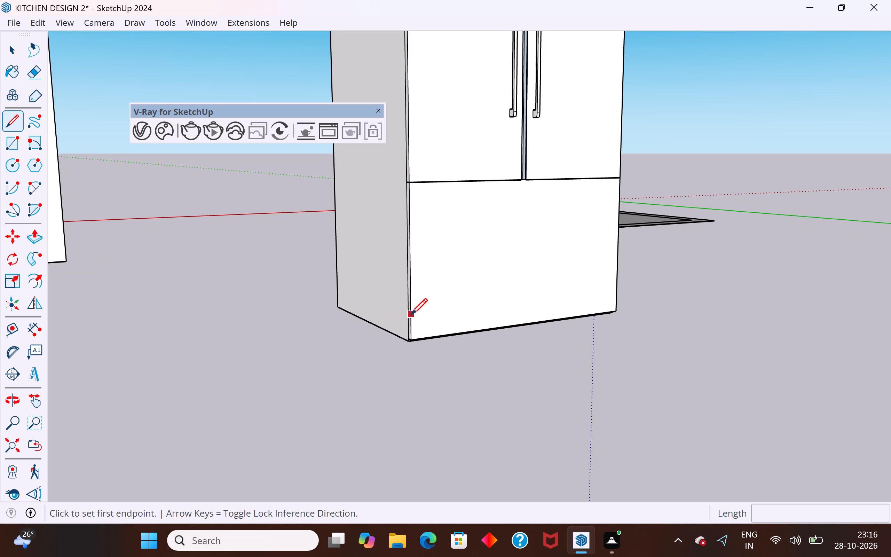
Push/Pull the narrow underside of the lower front panel up 5" to leave a recessed strip along the cabinet's base.
click(13, 48)
click(296, 381)
middle_drag(425, 370, 437, 147)
scroll(440, 277, up, 5)
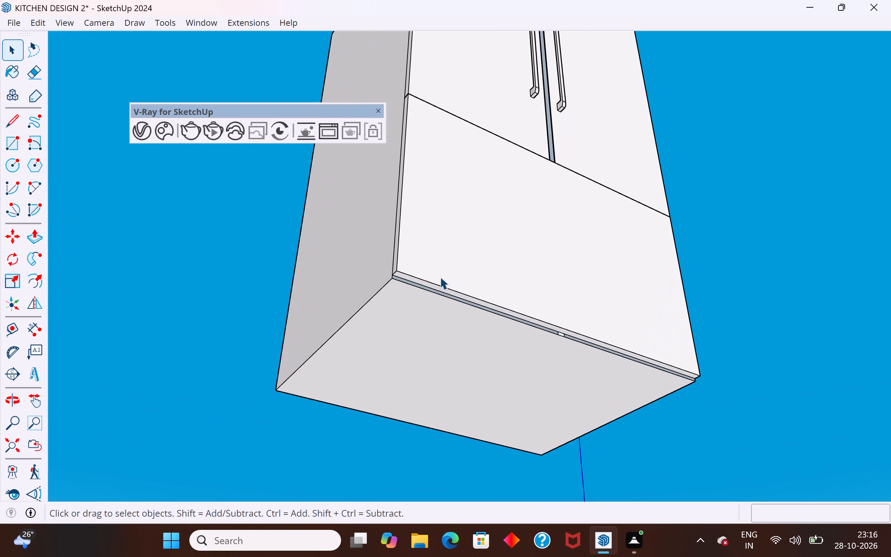
scroll(520, 320, up, 3)
middle_drag(579, 340, 577, 345)
scroll(501, 330, up, 4)
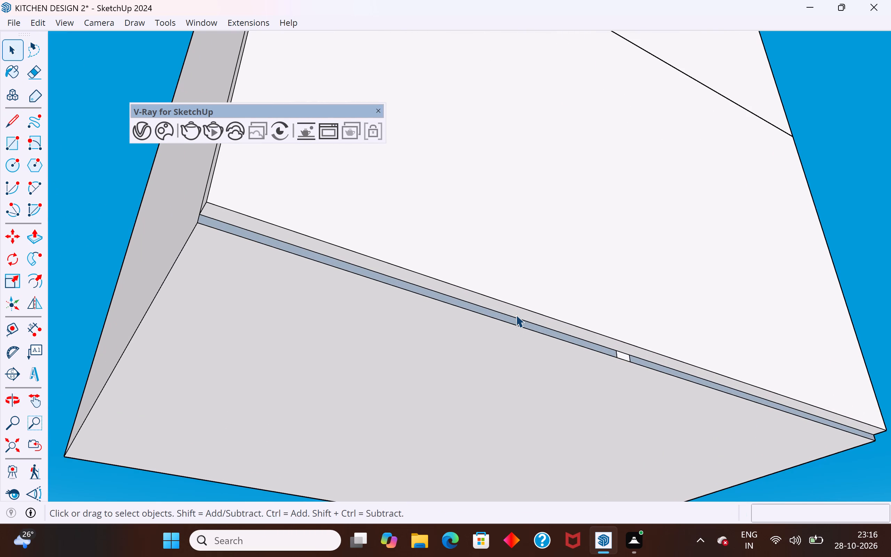
click(517, 313)
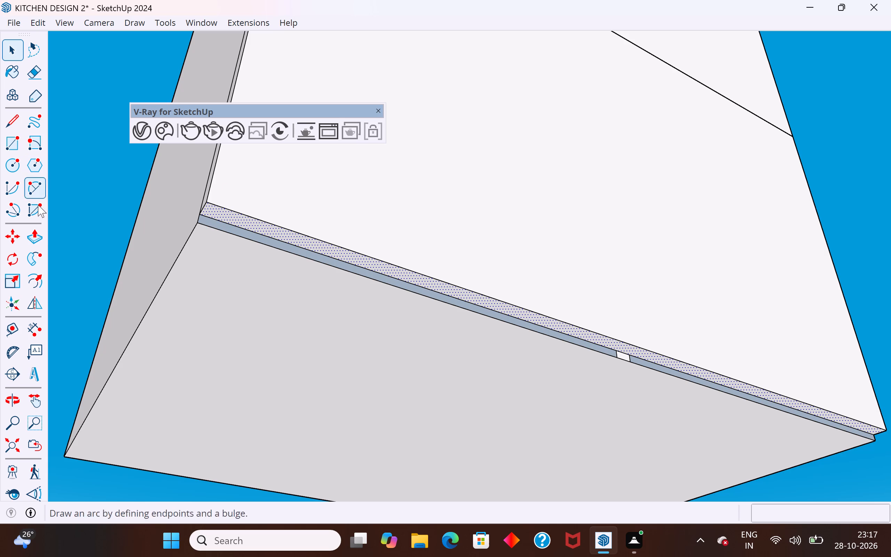
click(32, 236)
click(219, 209)
scroll(242, 187, down, 4)
middle_drag(242, 187, 248, 392)
scroll(247, 336, down, 8)
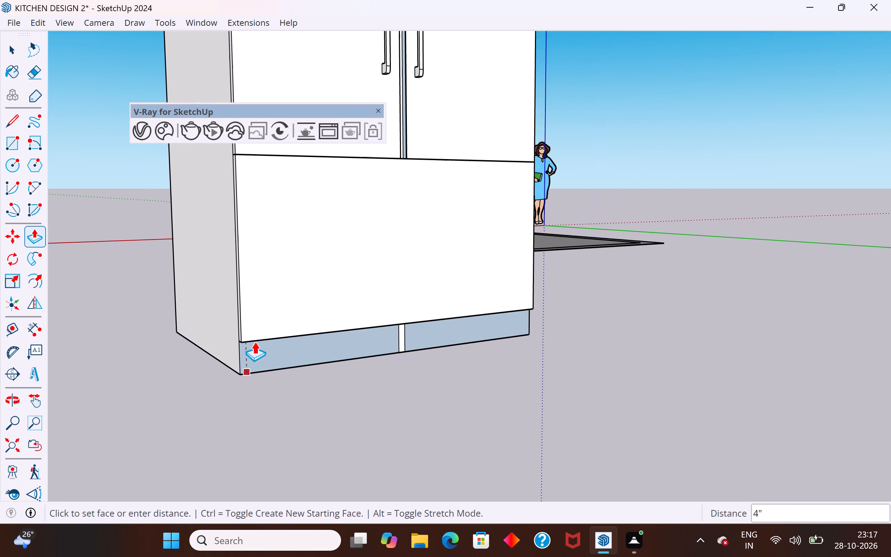
scroll(254, 342, down, 3)
middle_drag(254, 342, 518, 339)
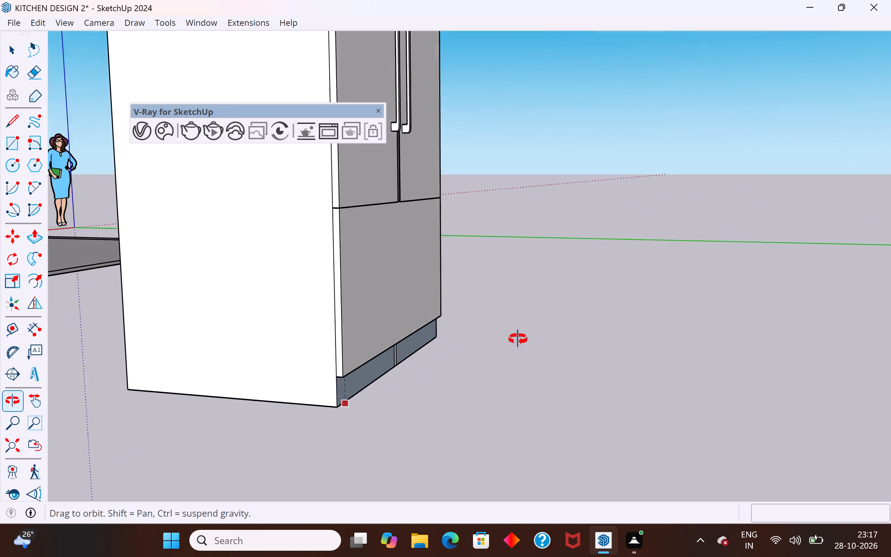
middle_drag(518, 339, 530, 338)
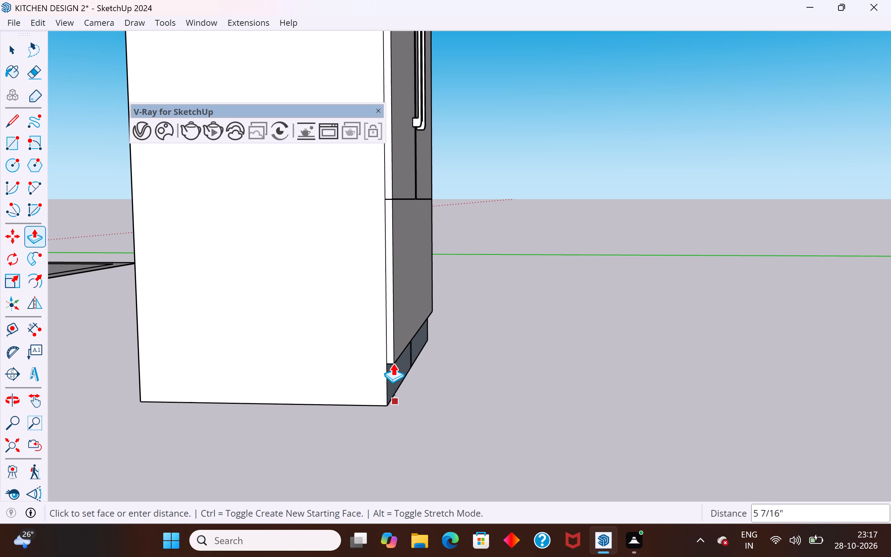
click(392, 366)
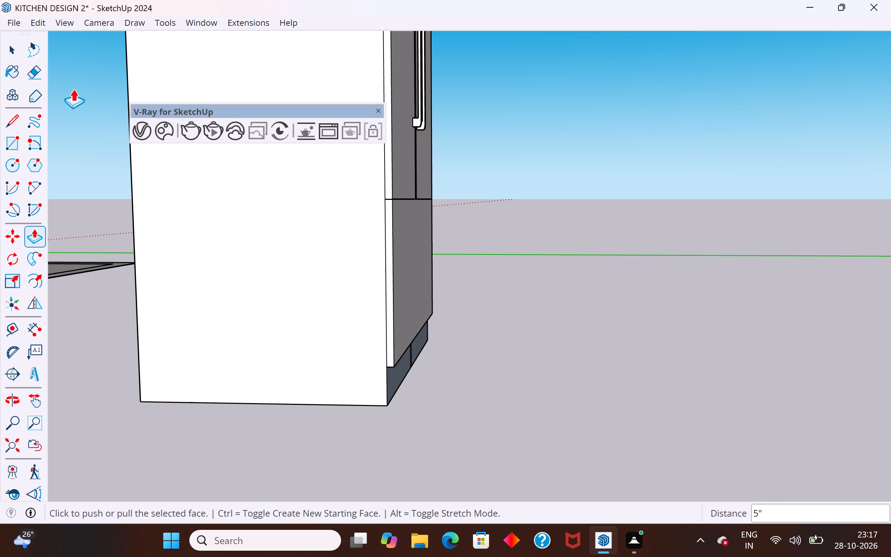
click(14, 43)
click(625, 262)
Push/Pull the underside of the lower front panel back down 1 3/8" to reduce the height of the base recess.
middle_drag(593, 304, 302, 337)
scroll(434, 319, down, 3)
middle_drag(389, 334, 612, 173)
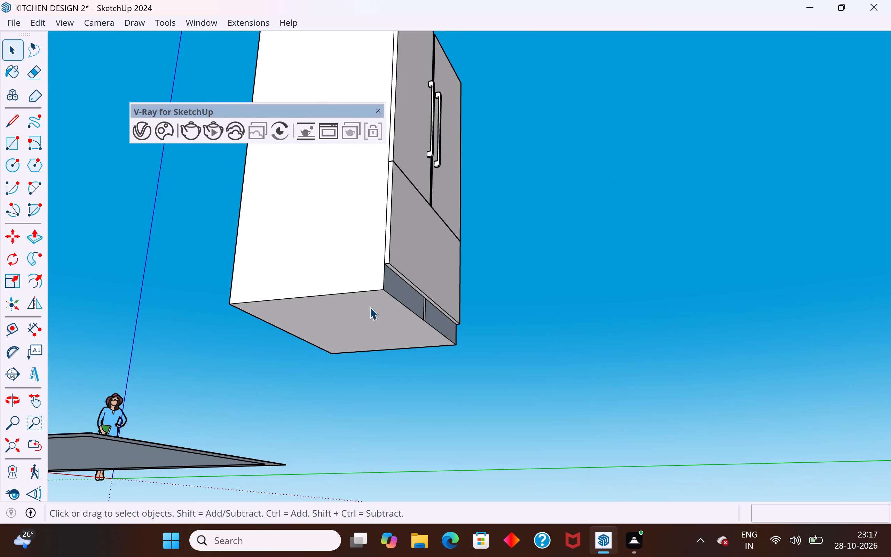
scroll(399, 281, up, 3)
middle_drag(399, 281, 373, 370)
scroll(403, 328, up, 4)
middle_drag(411, 325, 400, 245)
click(34, 240)
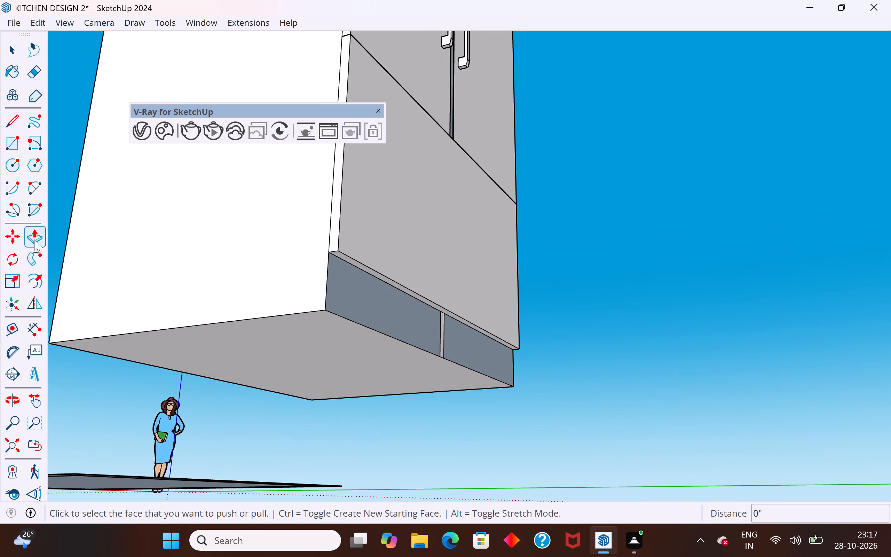
scroll(331, 257, up, 4)
click(350, 258)
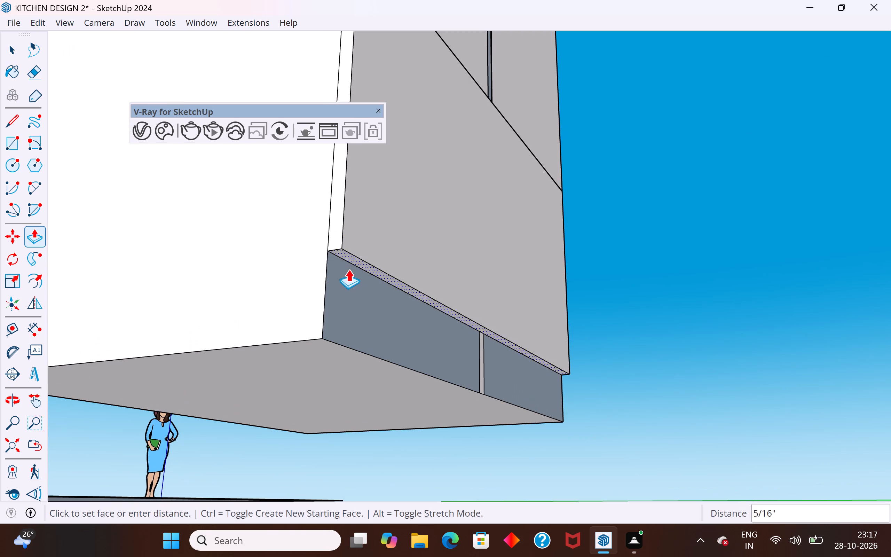
click(346, 279)
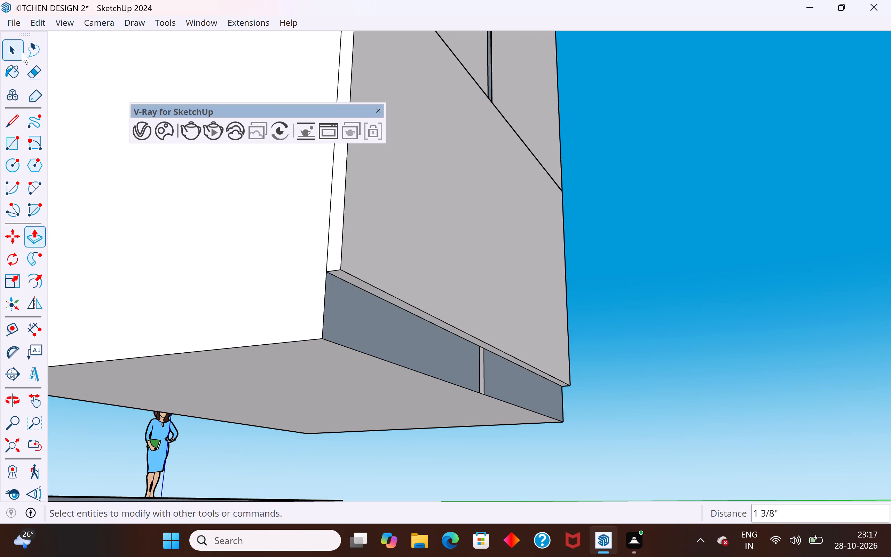
click(22, 52)
click(740, 334)
Draw a rectangle 4' by about 4 1/16" over the full recessed base strip, from its upper front corner to the opposite lower corner.
middle_drag(539, 424, 311, 398)
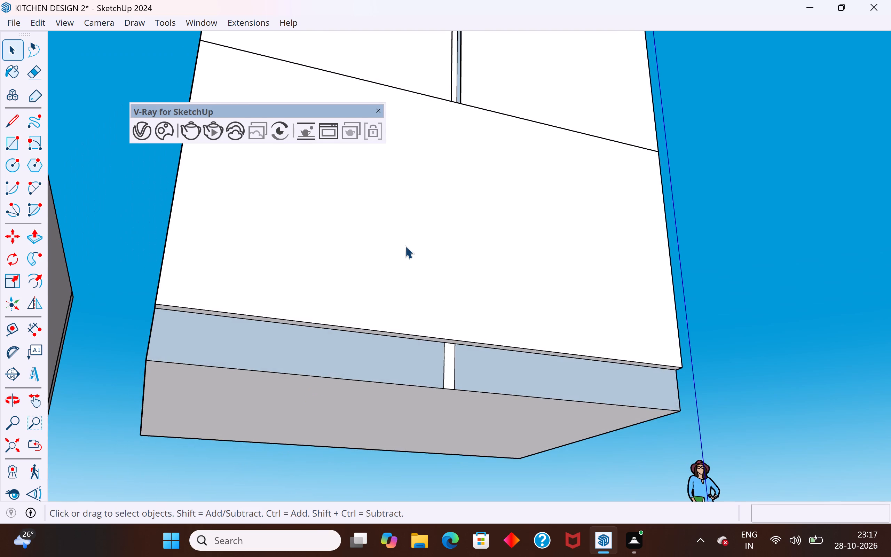
scroll(405, 246, down, 4)
middle_drag(599, 392, 349, 283)
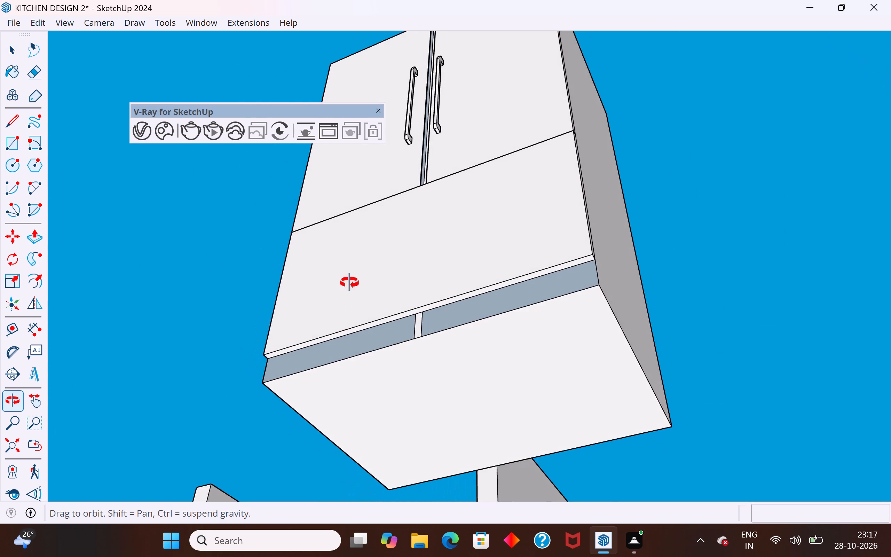
middle_drag(349, 283, 344, 301)
click(15, 138)
scroll(276, 373, up, 3)
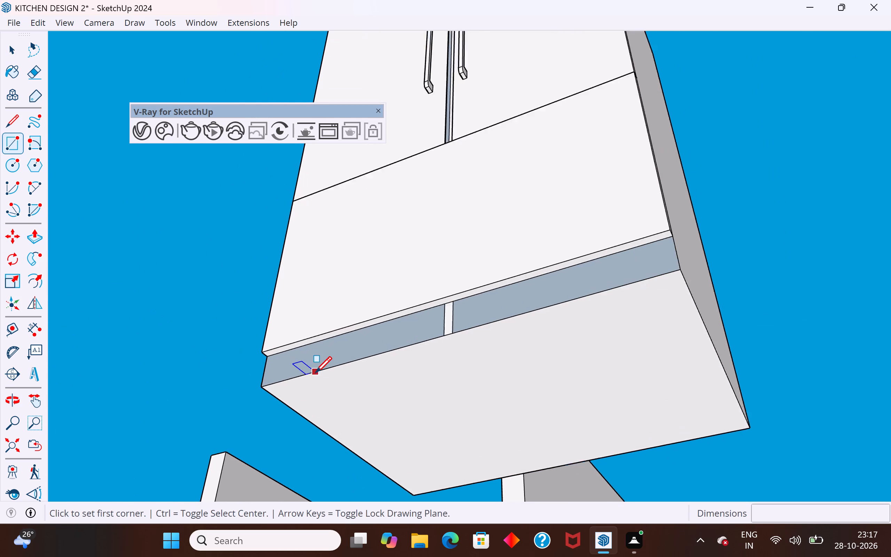
scroll(315, 372, up, 2)
click(250, 350)
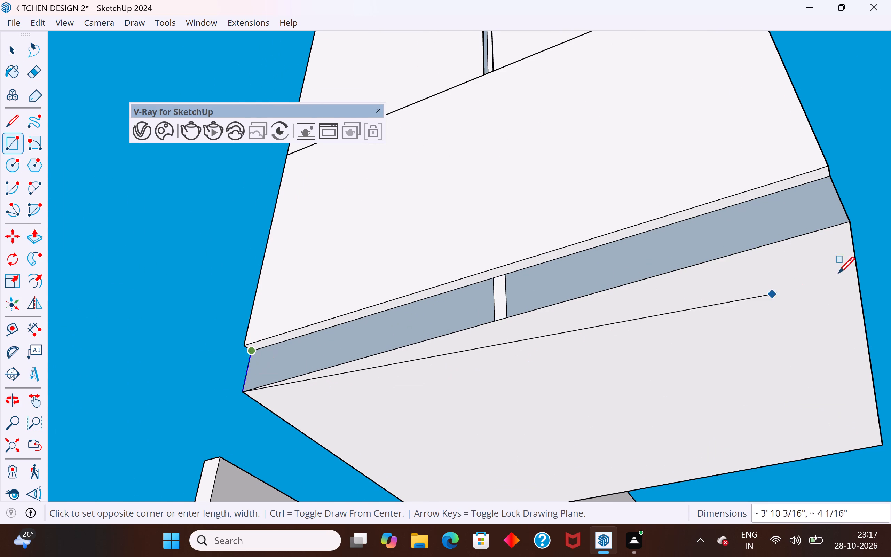
click(846, 226)
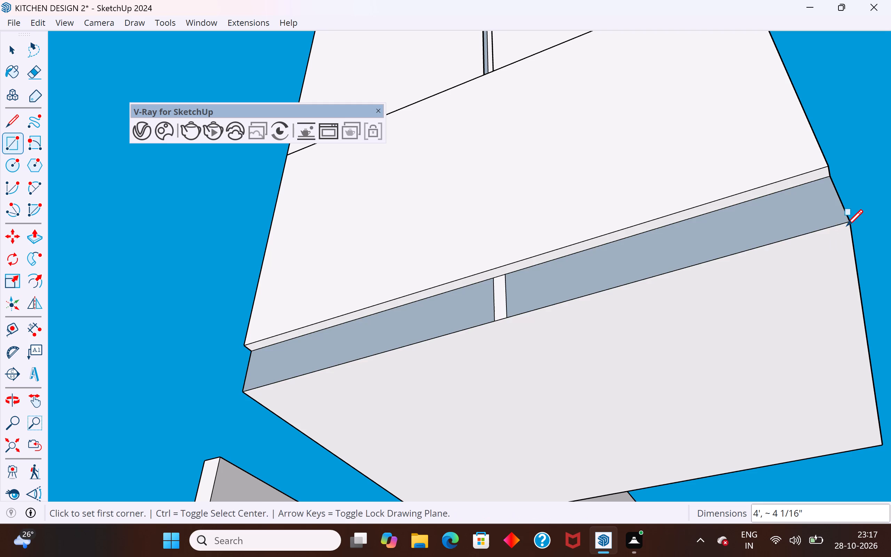
click(11, 54)
click(120, 210)
Delete the two vertical edges in the middle of the recessed base strip to merge it into one face.
middle_drag(521, 314, 558, 376)
scroll(487, 324, up, 2)
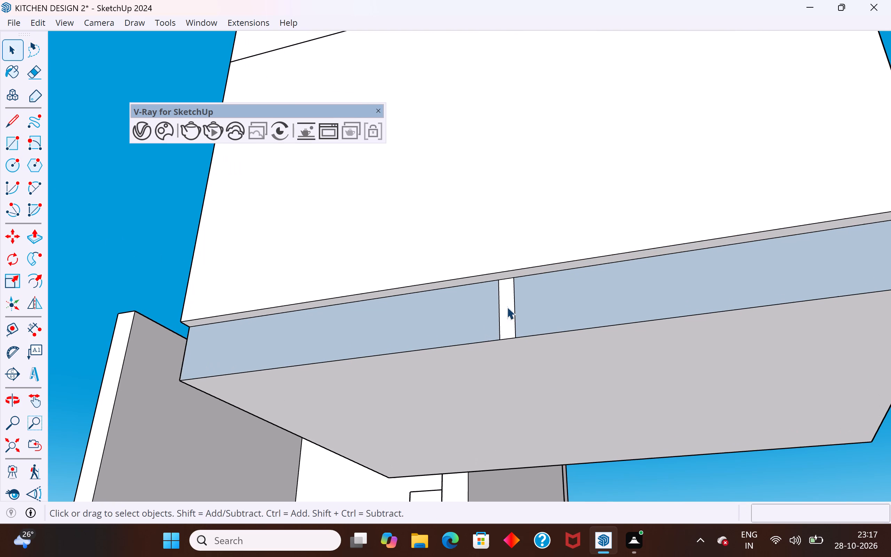
click(514, 311)
key(Delete)
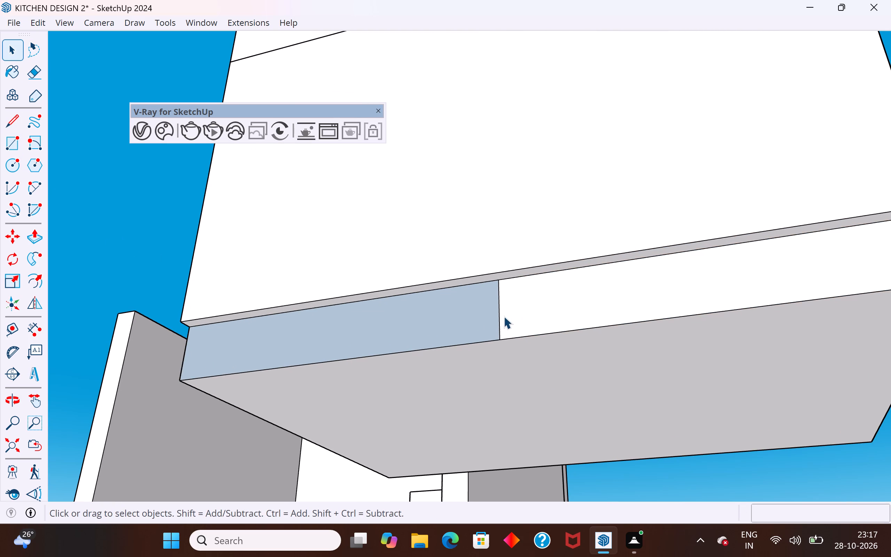
click(499, 317)
key(Delete)
Reverse the merged base strip face so its front side points outward, dismissing the chat notification.
scroll(540, 304, down, 5)
click(541, 304)
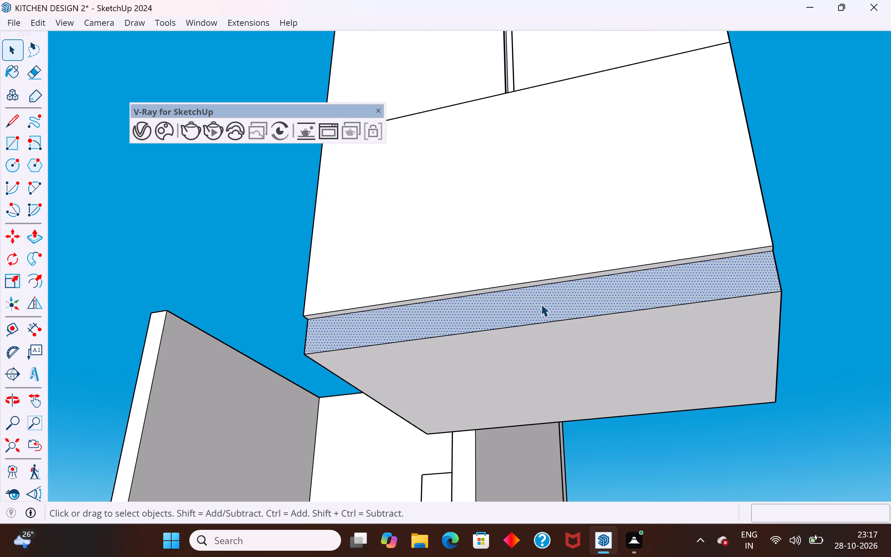
right_click(541, 304)
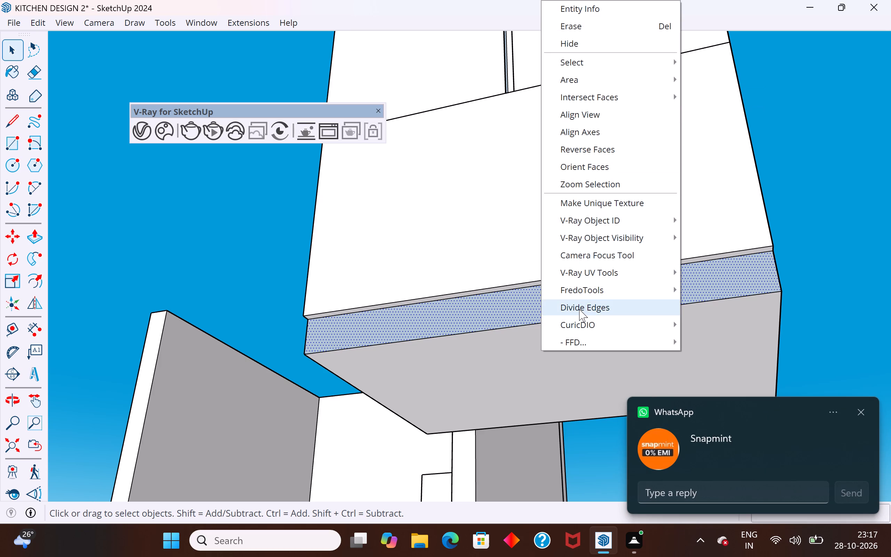
click(861, 411)
right_click(547, 305)
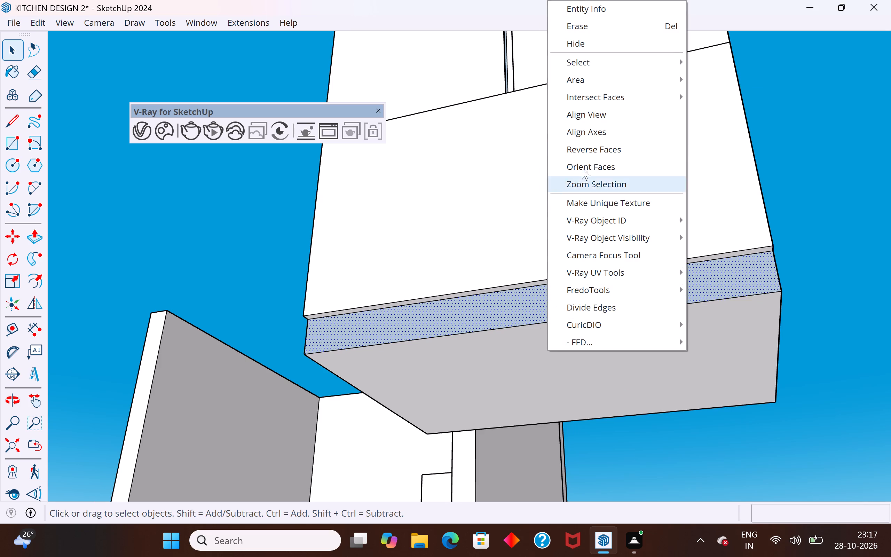
click(594, 150)
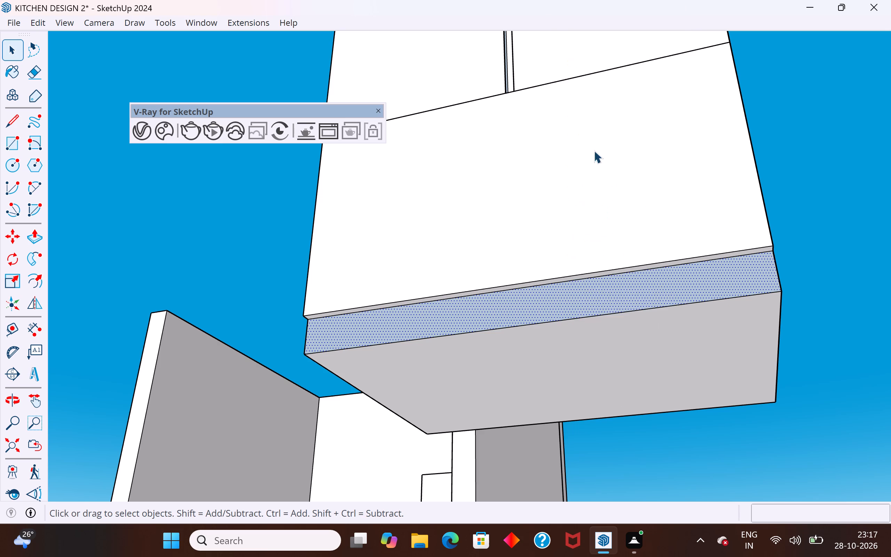
Push/Pull the base strip face inward about 1 1/16" to set it back beneath the lower front panel.
middle_drag(516, 357, 847, 418)
middle_drag(463, 330, 521, 369)
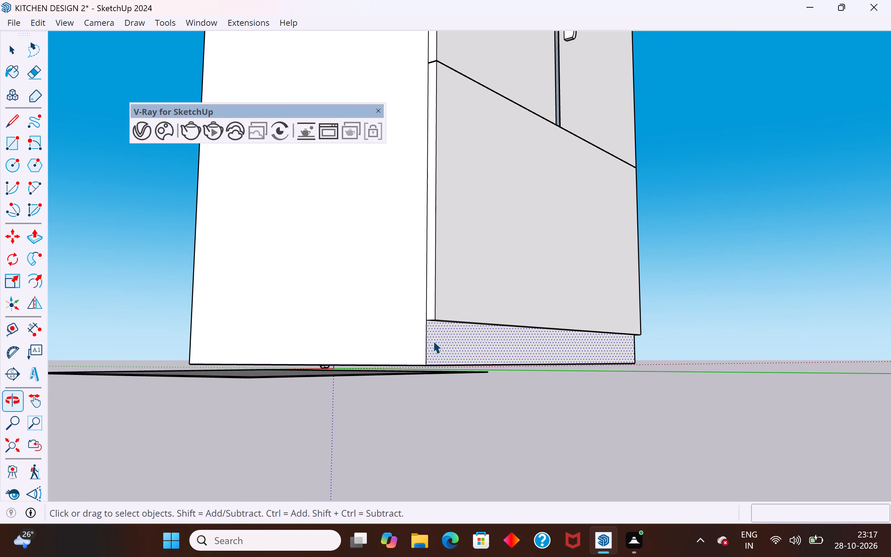
click(450, 346)
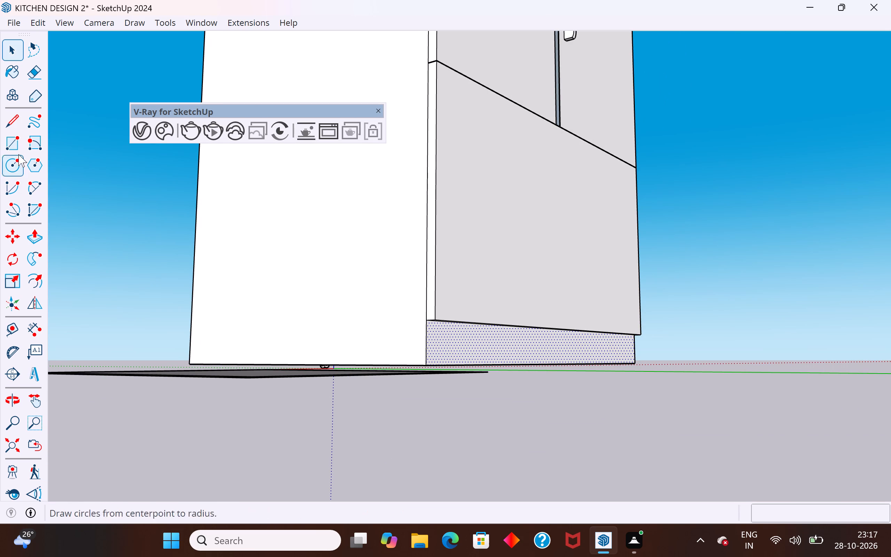
click(39, 236)
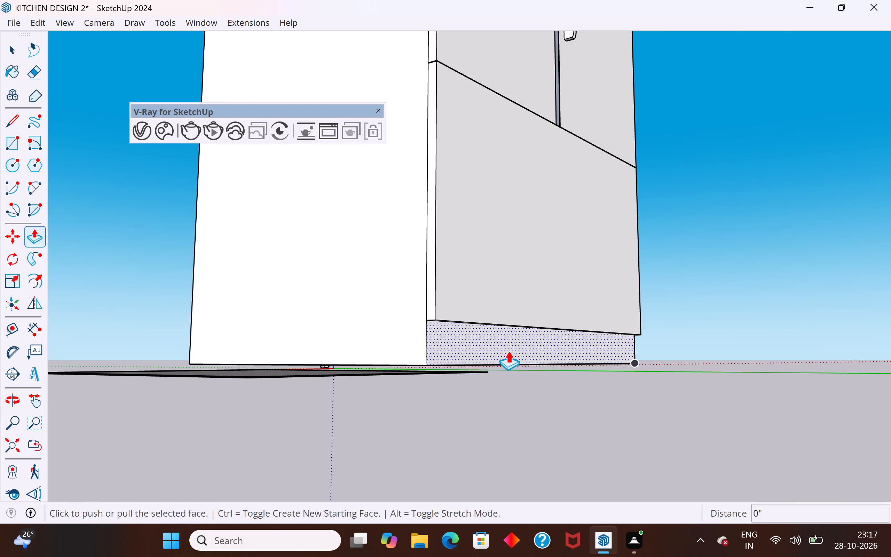
click(508, 351)
scroll(492, 340, up, 2)
middle_drag(492, 340, 609, 346)
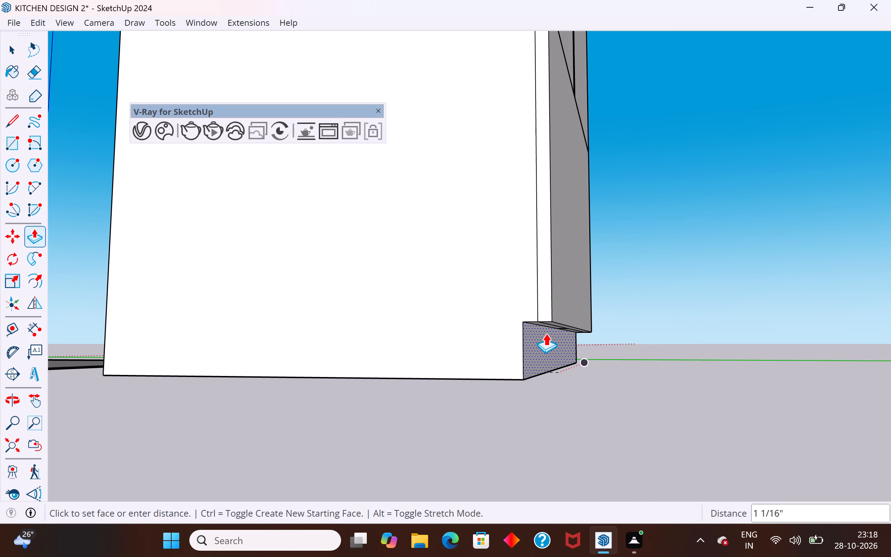
click(546, 333)
click(11, 56)
click(742, 417)
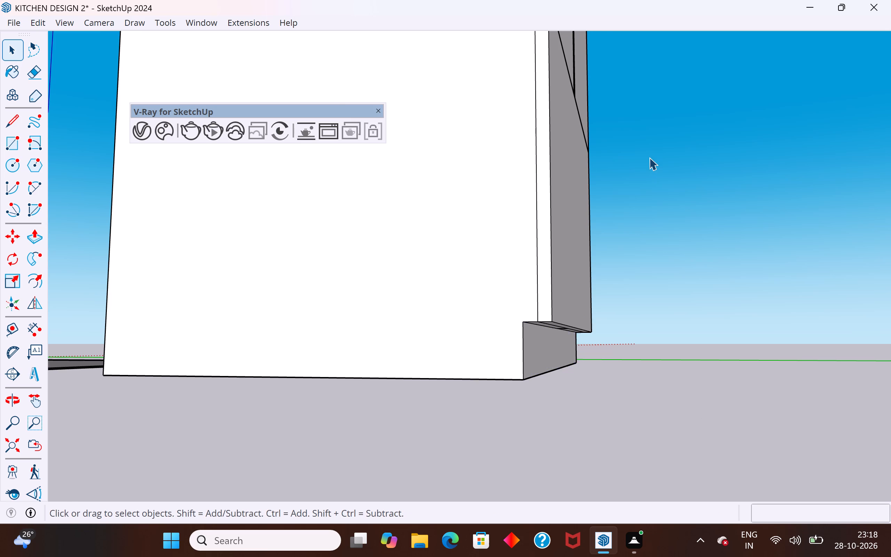
Examine the recessed base, the lower front panel and the gap between the doors from several sides.
scroll(649, 157, down, 5)
middle_drag(650, 204, 435, 402)
scroll(455, 248, down, 6)
middle_drag(532, 293, 347, 203)
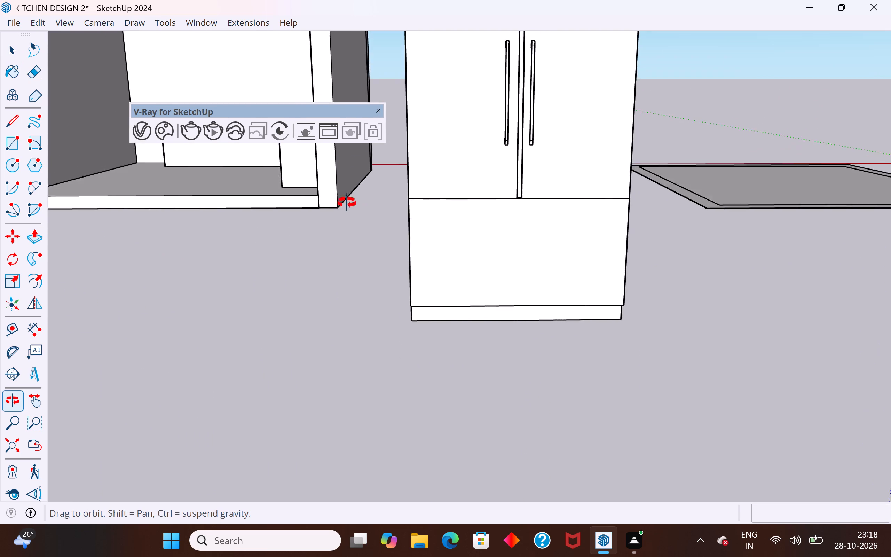
middle_drag(347, 203, 309, 213)
middle_drag(607, 306, 342, 297)
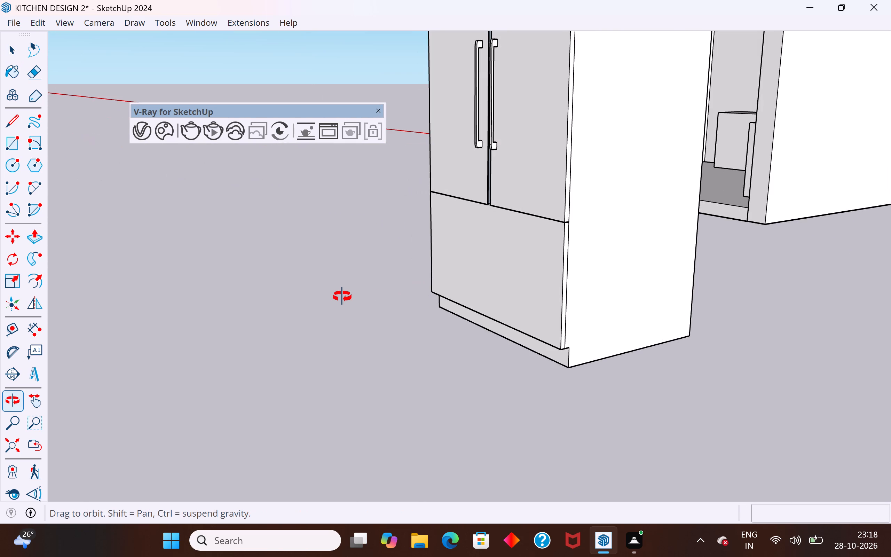
middle_drag(342, 297, 582, 296)
scroll(539, 239, up, 4)
middle_drag(533, 230, 520, 103)
scroll(532, 229, up, 1)
scroll(497, 169, up, 2)
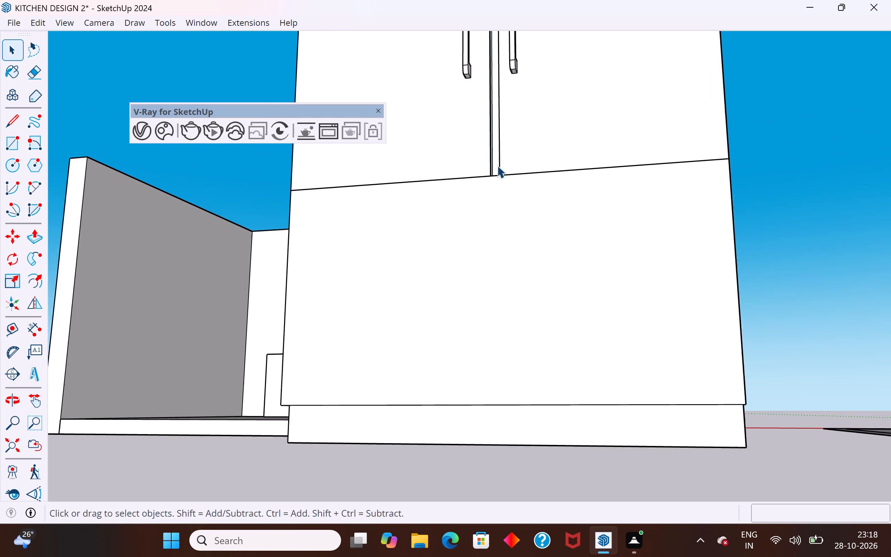
scroll(497, 165, up, 4)
middle_drag(490, 181, 855, 291)
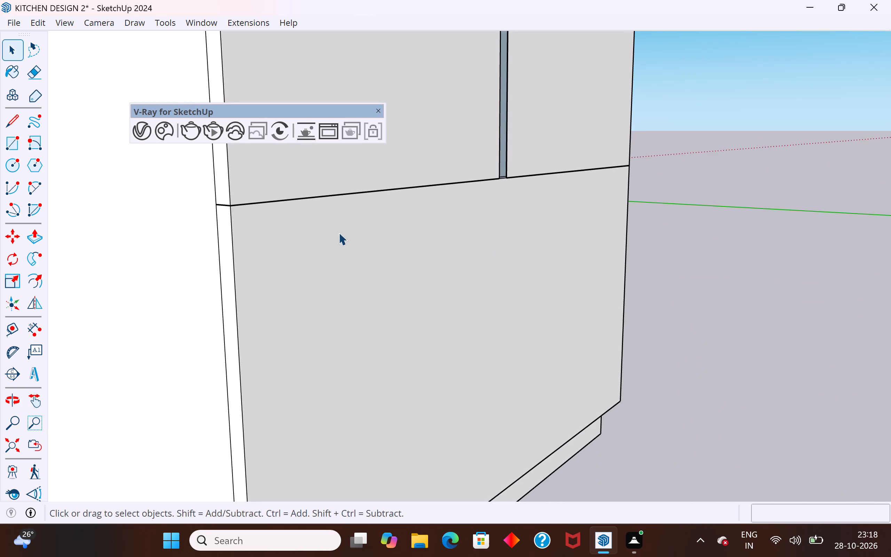
Draw a 4' horizontal line across the lower front panel, just below and parallel to the bottom edge of the doors.
scroll(191, 217, up, 2)
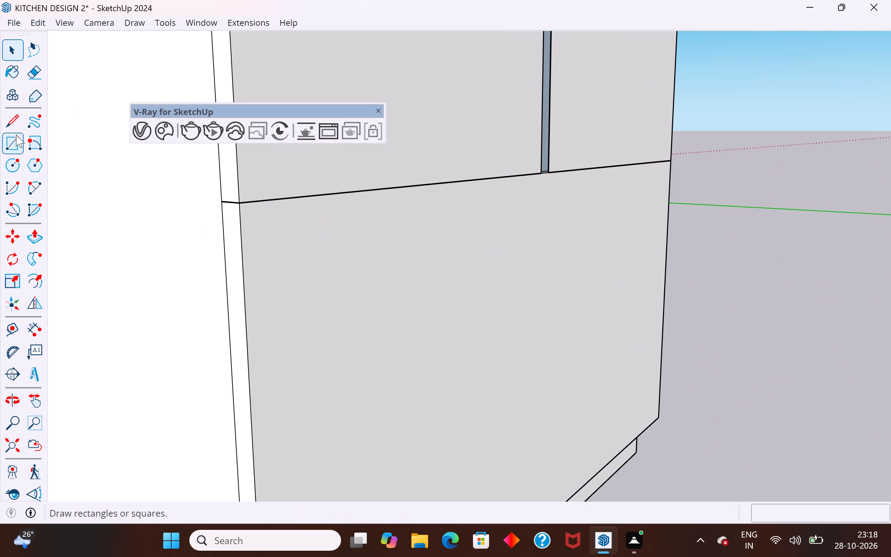
click(308, 267)
click(336, 230)
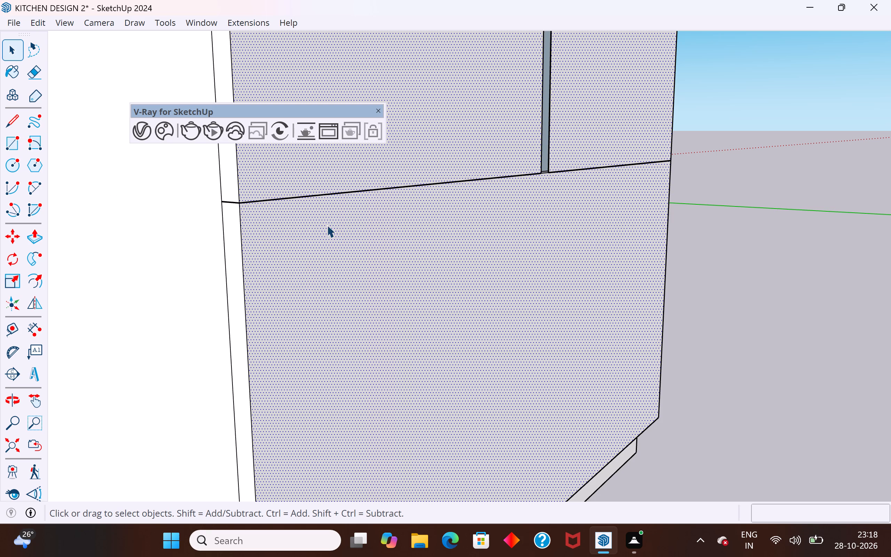
click(18, 127)
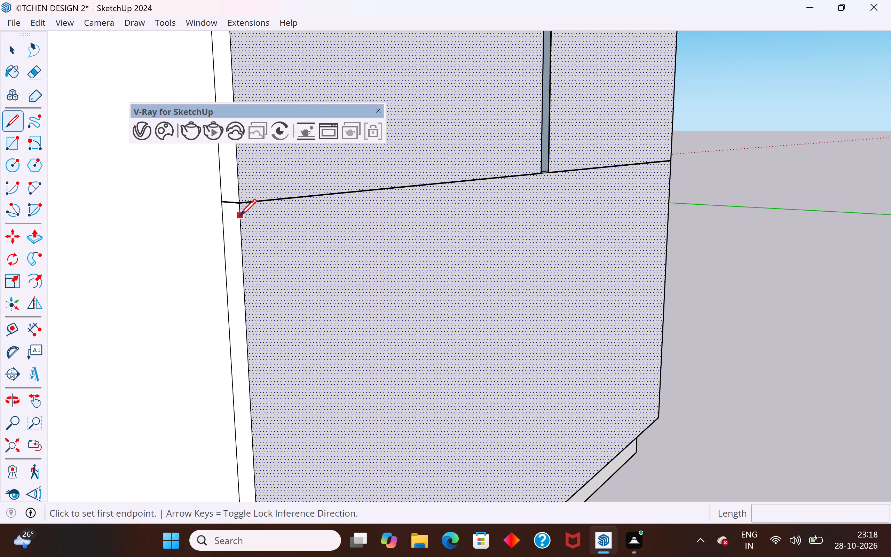
click(240, 215)
scroll(225, 256, down, 10)
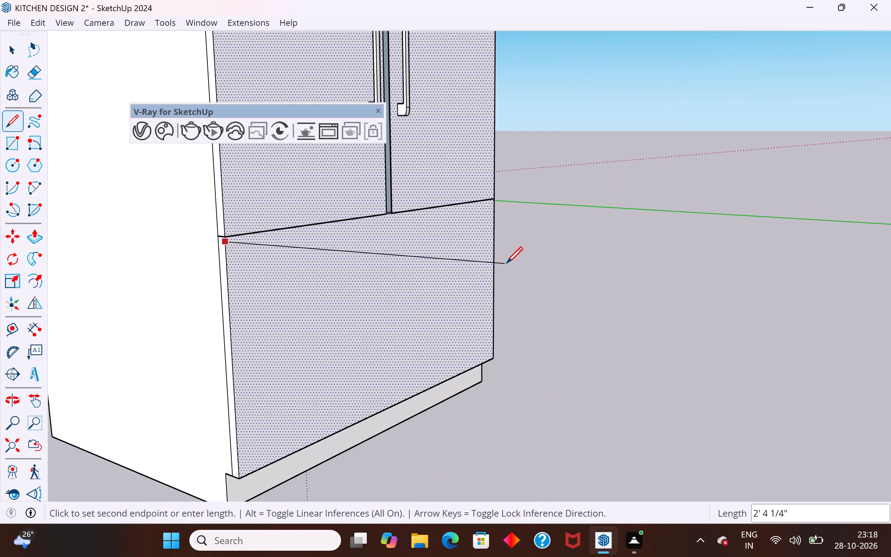
middle_drag(506, 263, 73, 275)
scroll(525, 219, up, 4)
scroll(594, 224, up, 4)
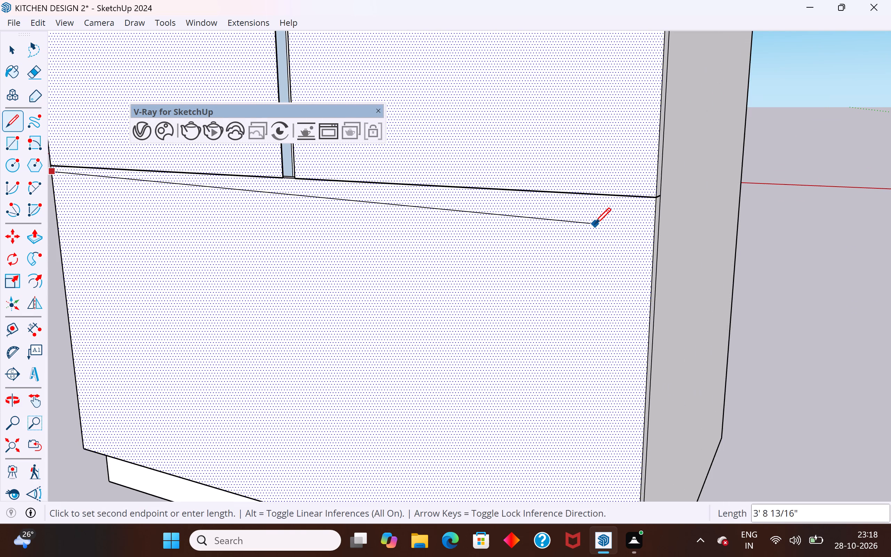
click(656, 206)
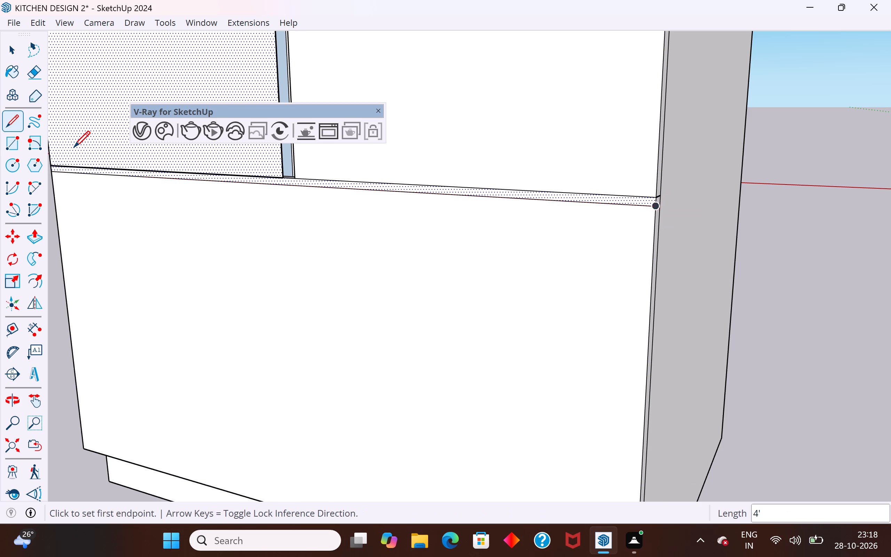
click(16, 51)
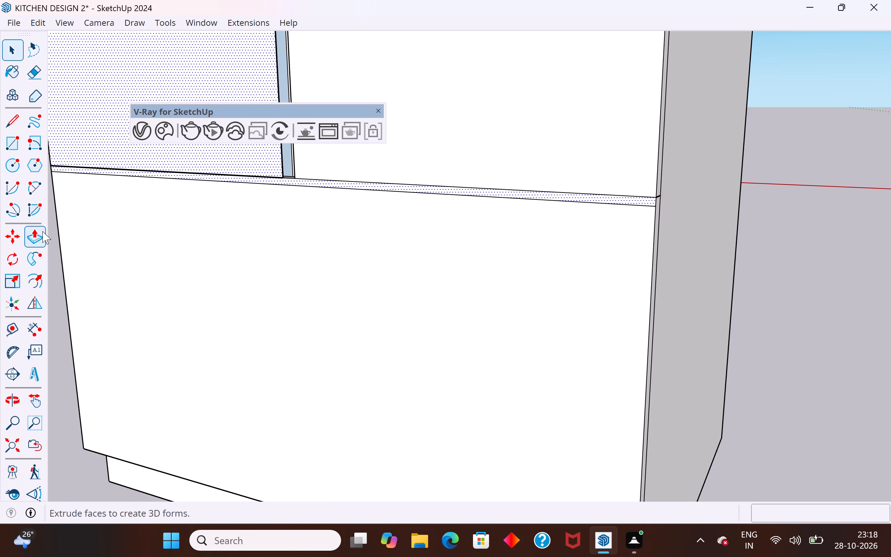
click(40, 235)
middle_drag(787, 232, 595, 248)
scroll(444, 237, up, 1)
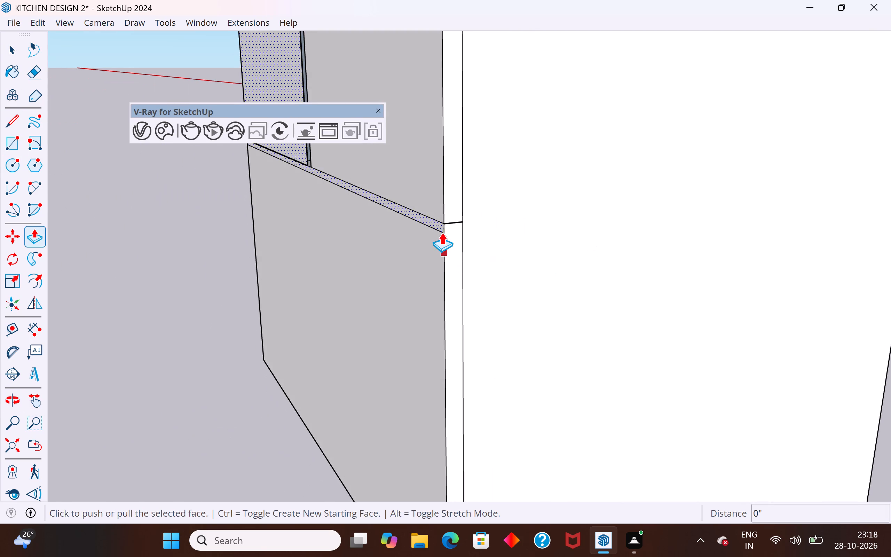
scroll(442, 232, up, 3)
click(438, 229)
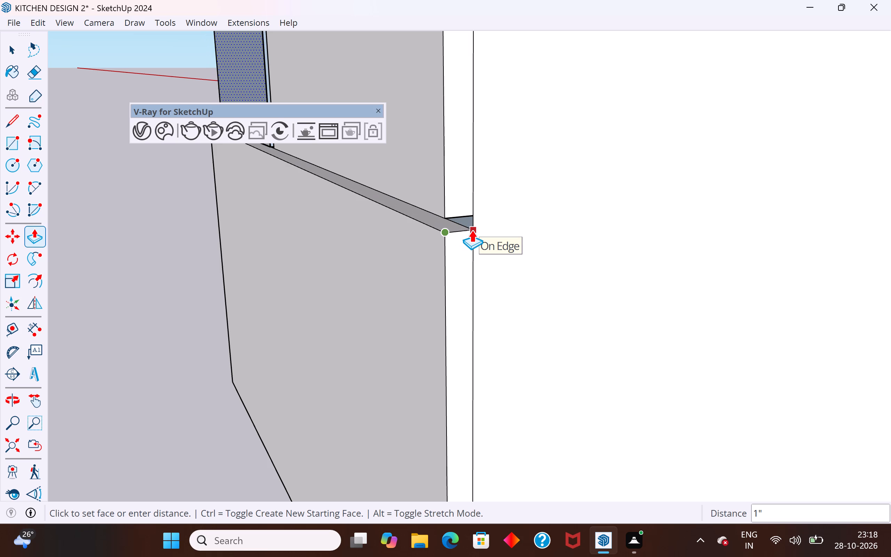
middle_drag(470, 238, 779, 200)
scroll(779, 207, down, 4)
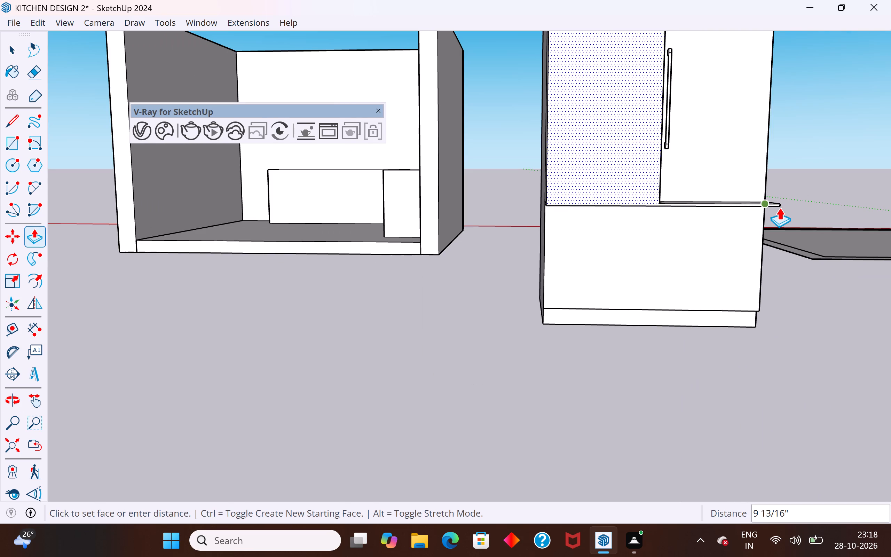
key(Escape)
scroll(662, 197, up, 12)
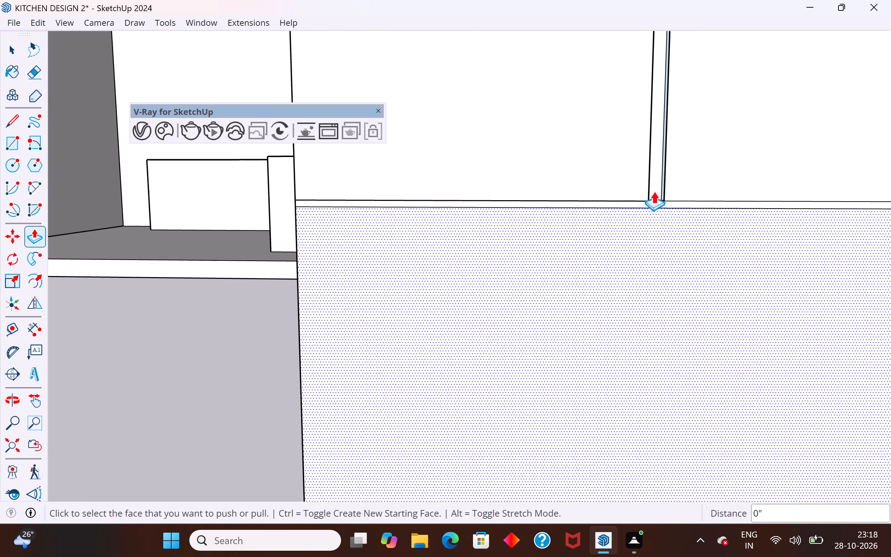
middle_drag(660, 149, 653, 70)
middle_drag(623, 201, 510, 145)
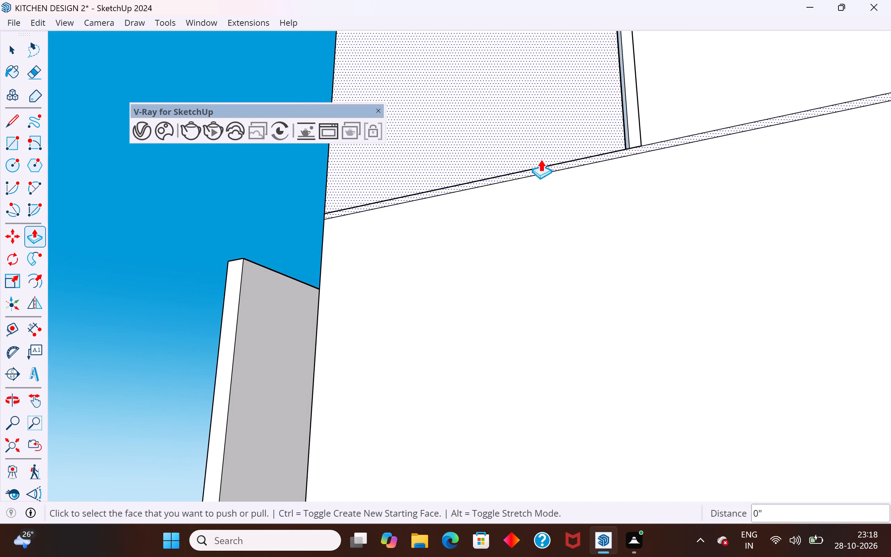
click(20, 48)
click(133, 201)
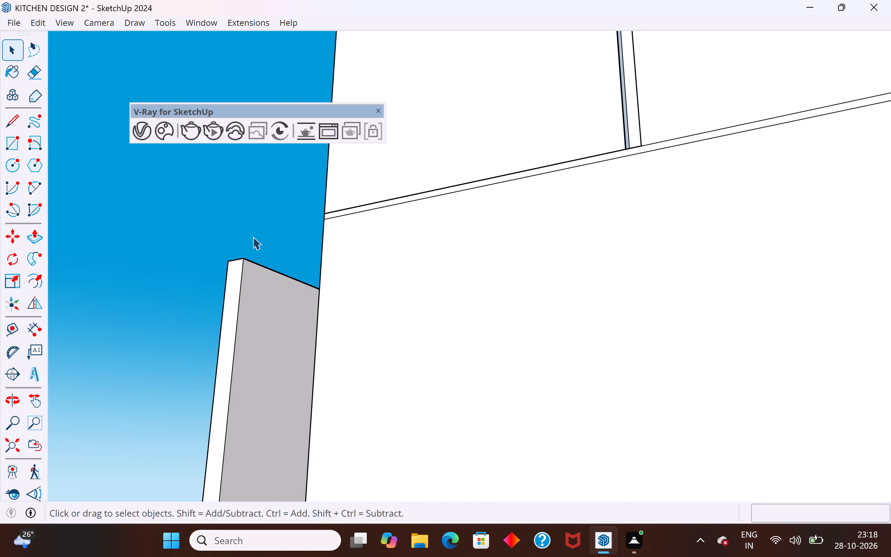
Extend the new strip line around the right corner with a 1" line across the lower front panel's thickness.
scroll(253, 237, down, 5)
middle_drag(295, 240, 825, 295)
scroll(431, 171, up, 3)
middle_drag(458, 140, 349, 196)
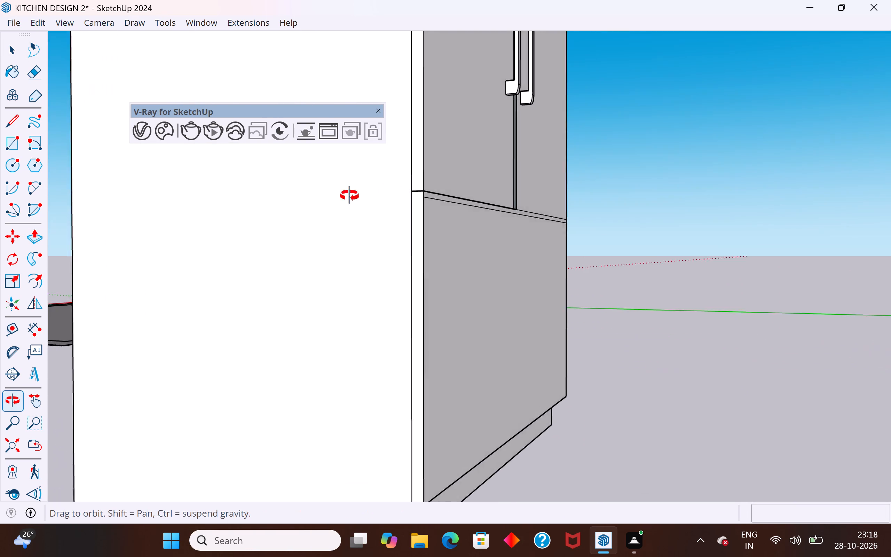
middle_drag(349, 196, 217, 231)
middle_drag(711, 243, 278, 242)
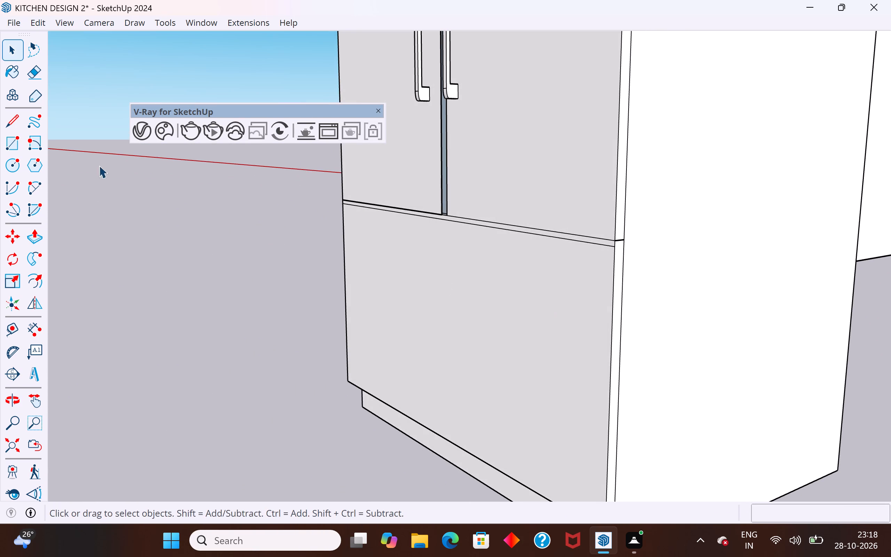
click(10, 127)
scroll(546, 217, up, 3)
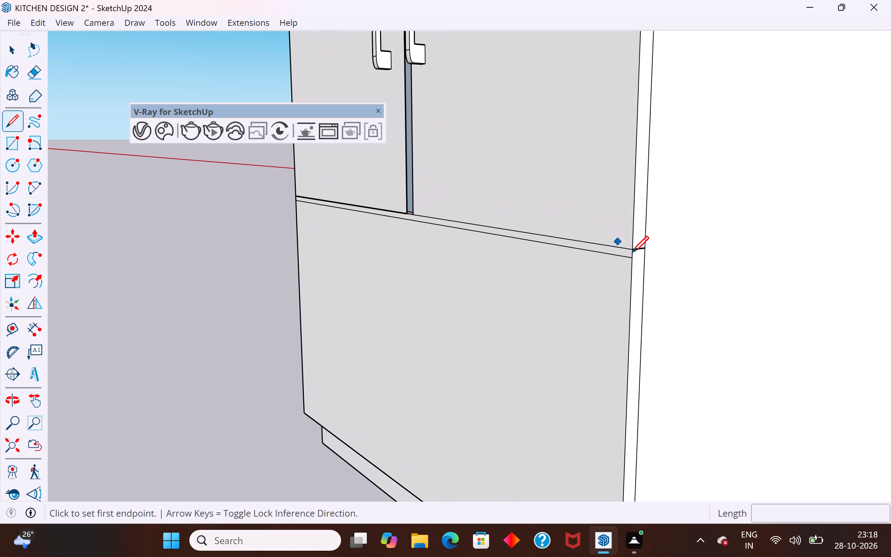
scroll(662, 251, up, 11)
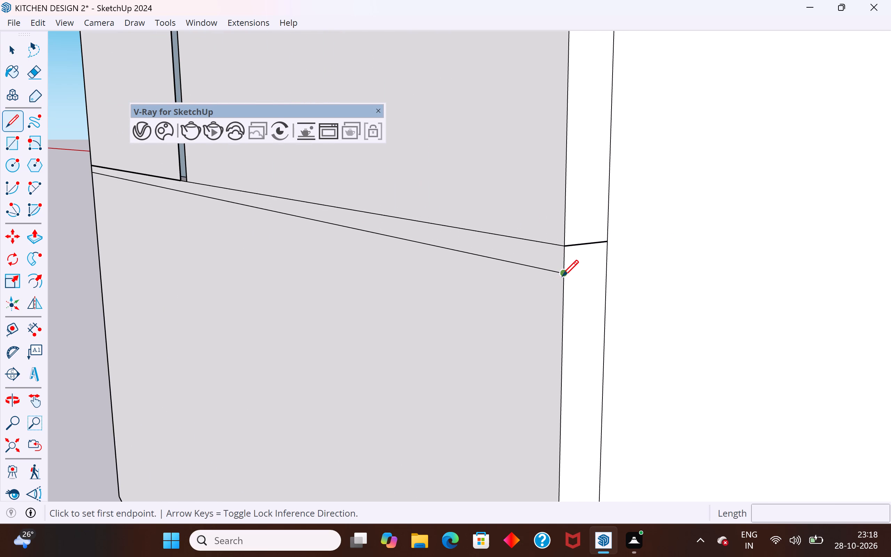
click(564, 276)
click(605, 267)
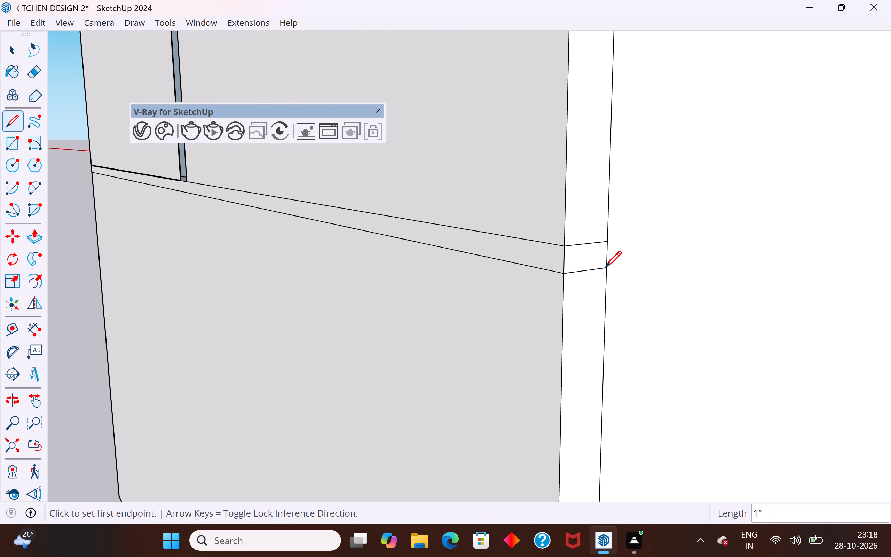
Extend the strip line around the left corner with a 1" line across the lower front panel's thickness.
scroll(629, 296, down, 12)
middle_drag(405, 308, 889, 319)
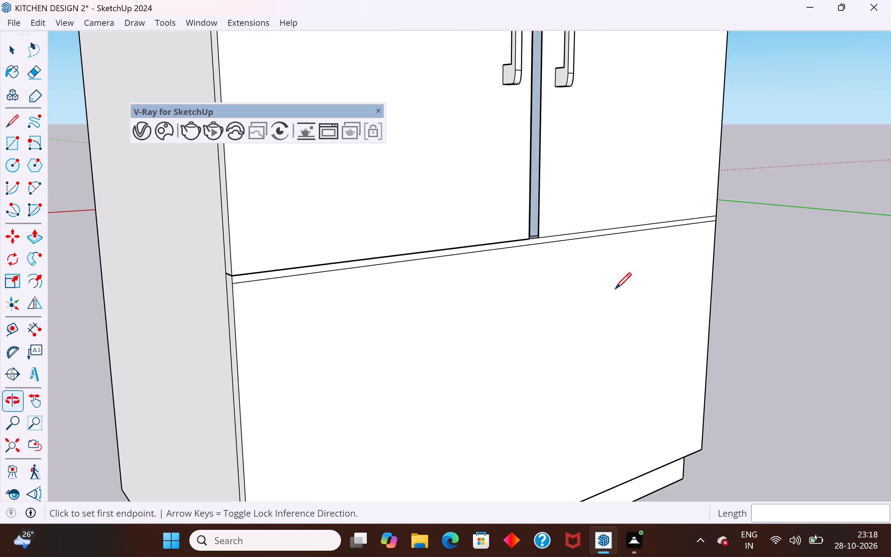
scroll(331, 319, down, 3)
middle_drag(329, 324, 566, 261)
scroll(512, 240, up, 8)
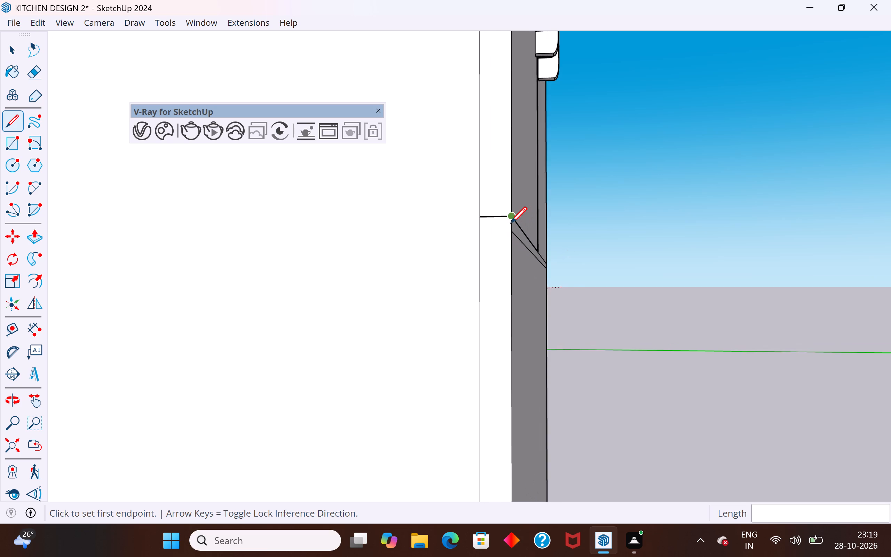
scroll(511, 223, up, 4)
click(511, 234)
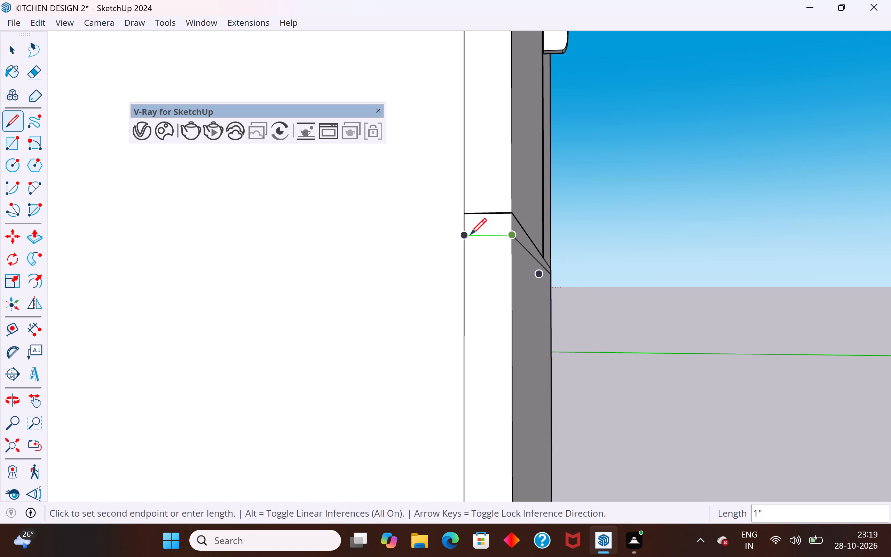
click(470, 234)
click(17, 49)
click(628, 187)
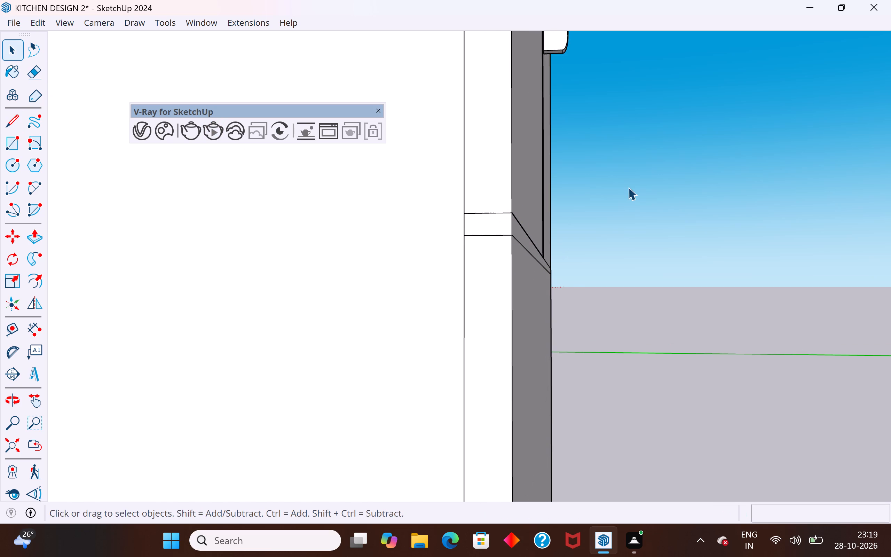
Draw a rectangle about 4' 1 5/8" by 1" over the left door's inner side face in the gap between the doors.
scroll(635, 119, down, 5)
middle_drag(622, 158, 496, 269)
scroll(610, 174, up, 9)
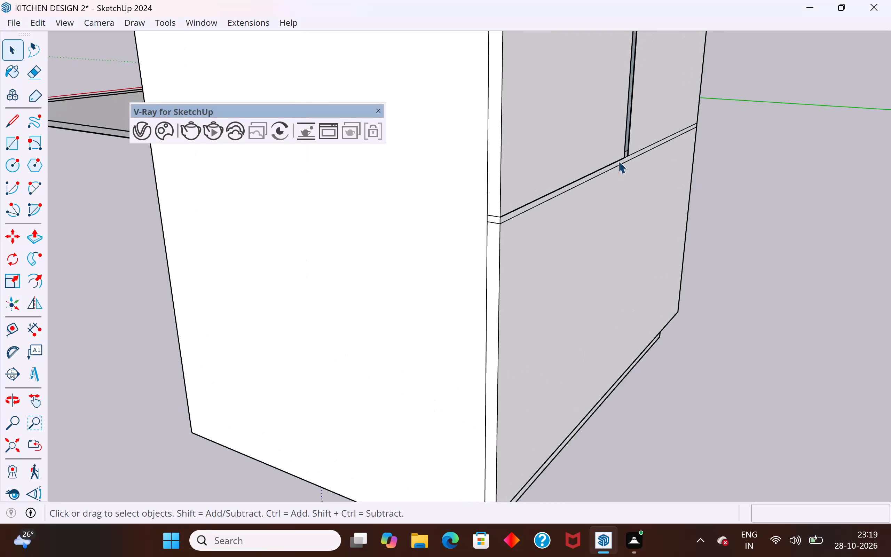
scroll(618, 161, up, 5)
middle_drag(630, 157, 167, 262)
scroll(481, 277, down, 17)
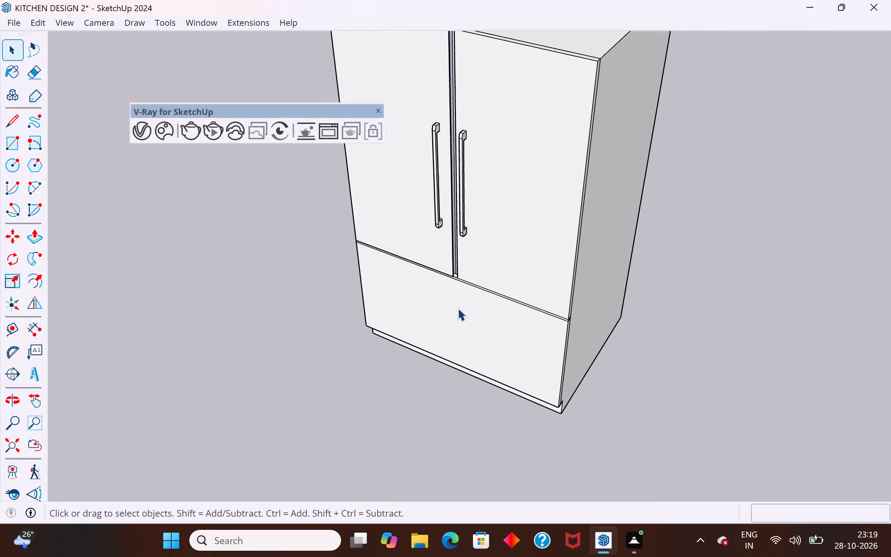
scroll(458, 308, down, 3)
scroll(460, 187, up, 15)
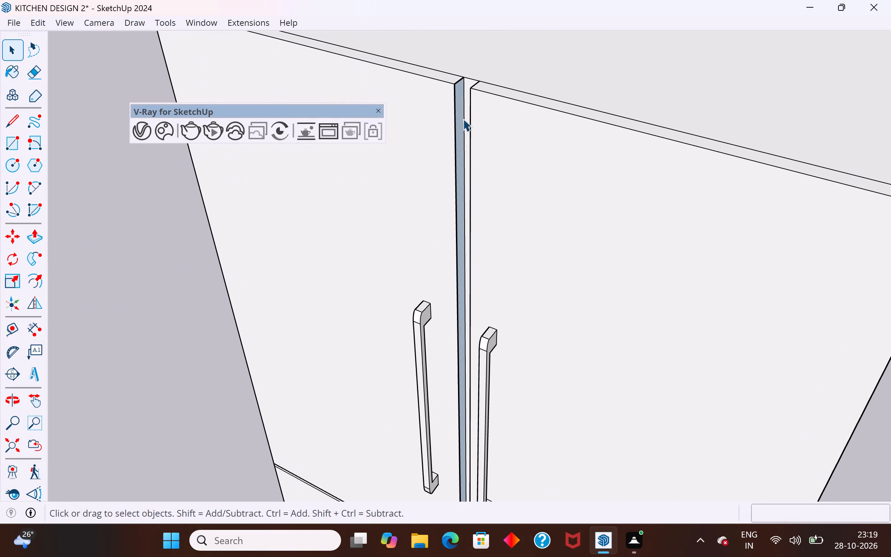
click(463, 119)
click(458, 122)
middle_drag(477, 154, 425, 116)
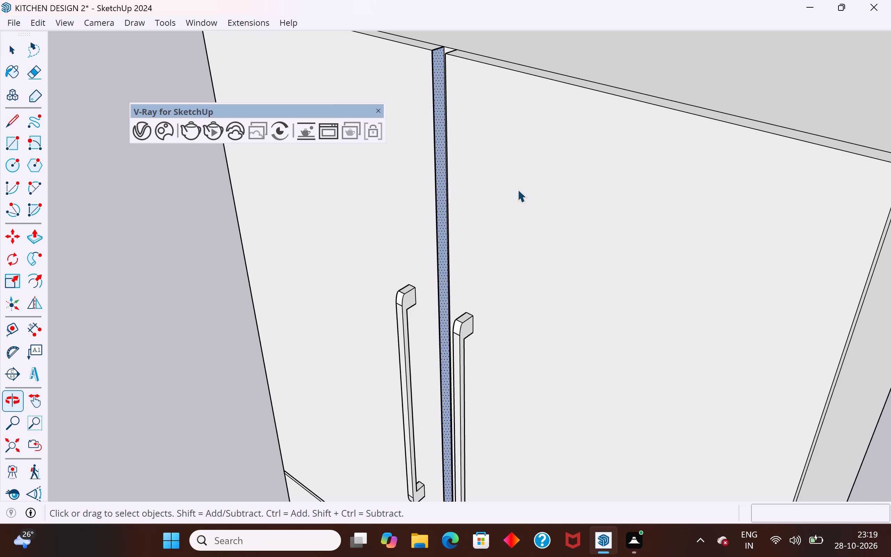
scroll(521, 192, down, 7)
click(14, 145)
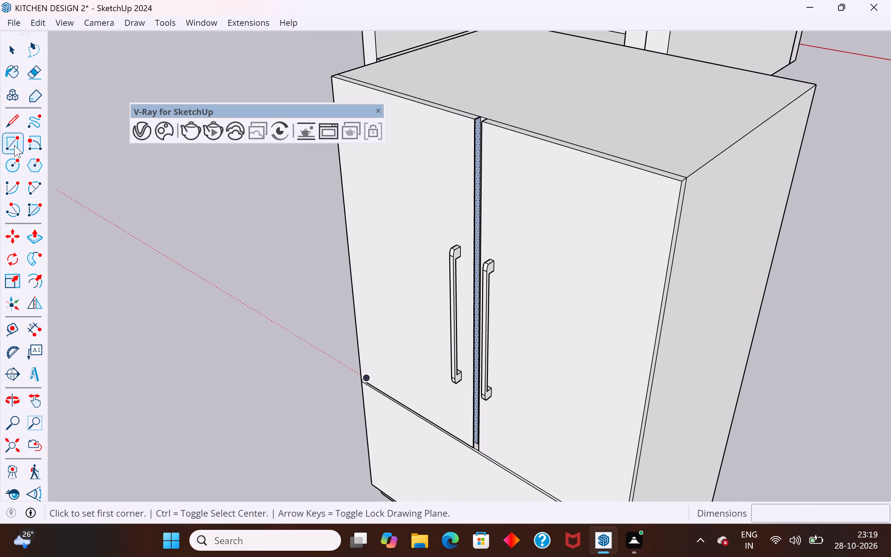
middle_drag(492, 241, 489, 210)
scroll(489, 210, down, 4)
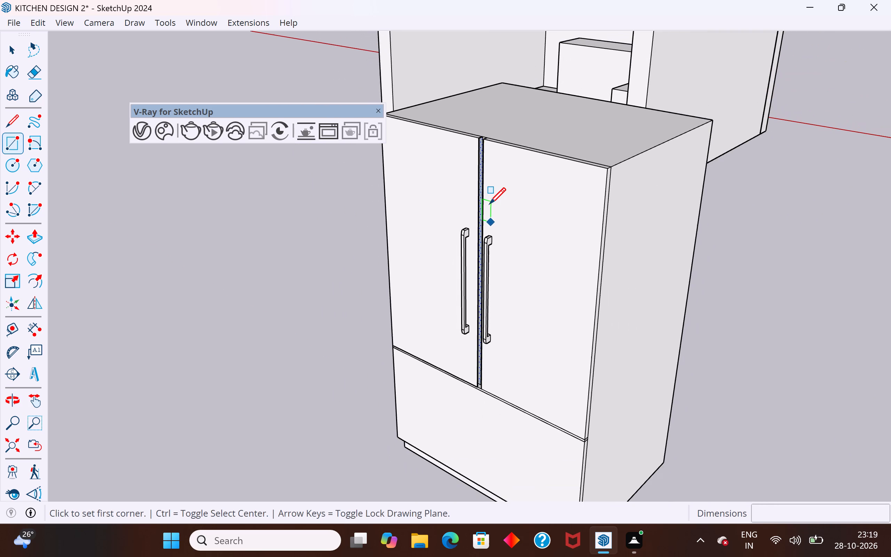
scroll(480, 138, up, 12)
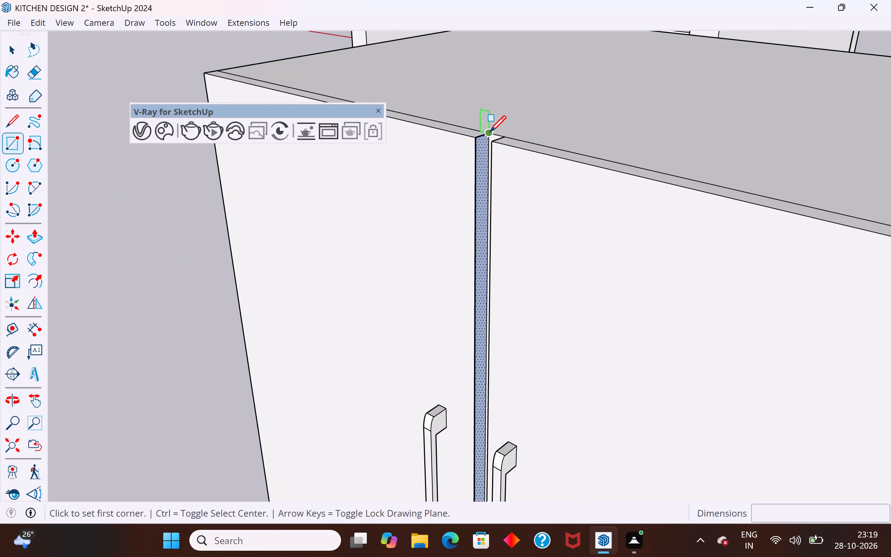
click(489, 132)
scroll(489, 132, down, 15)
scroll(487, 352, up, 1)
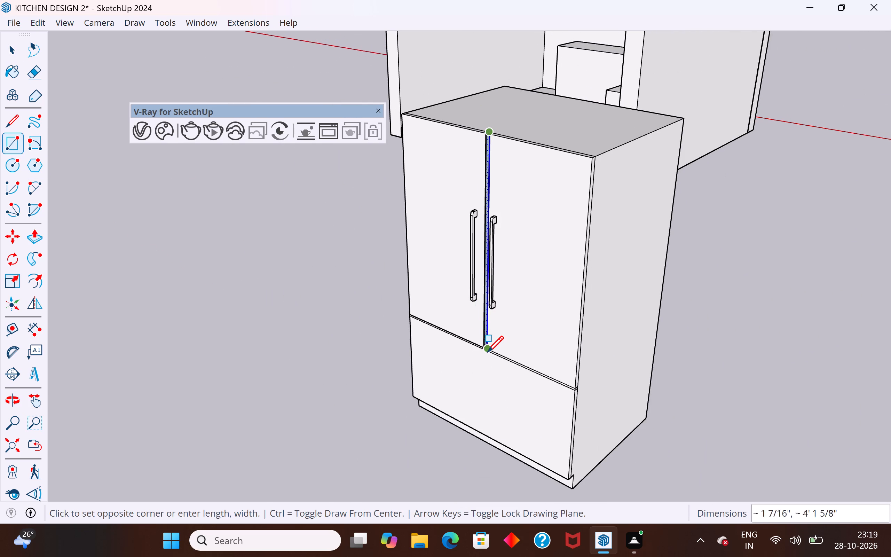
scroll(487, 352, up, 17)
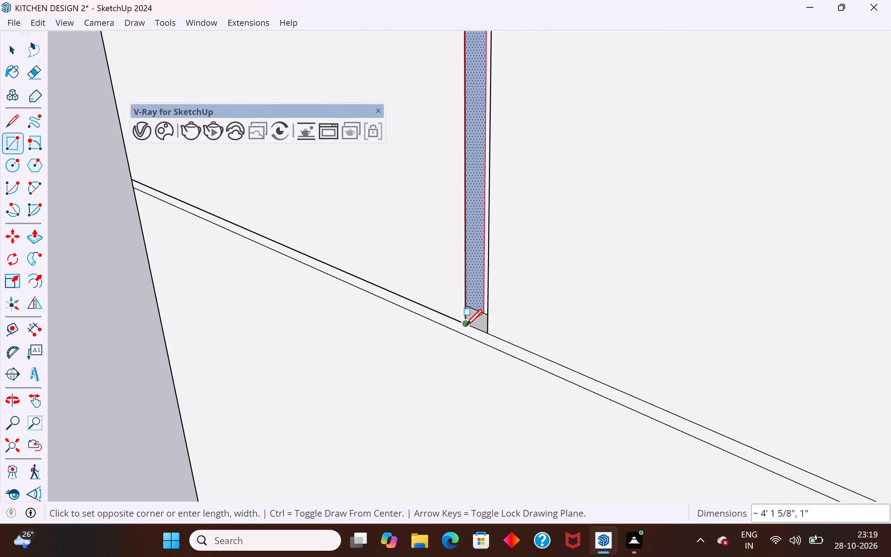
click(466, 325)
scroll(466, 325, down, 12)
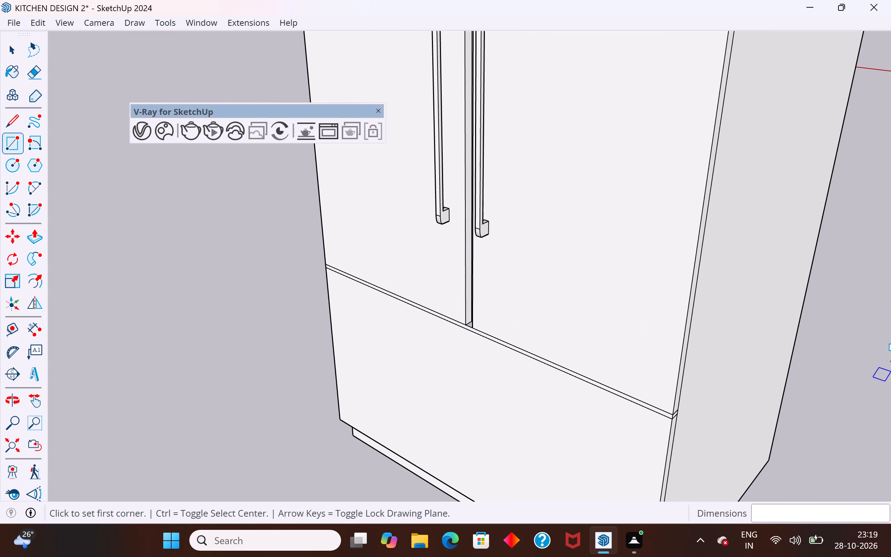
click(18, 45)
click(145, 216)
Draw a rectangle about 4' 1 5/8" by 1" over the right door's inner side face in the gap between the doors.
scroll(171, 240, down, 5)
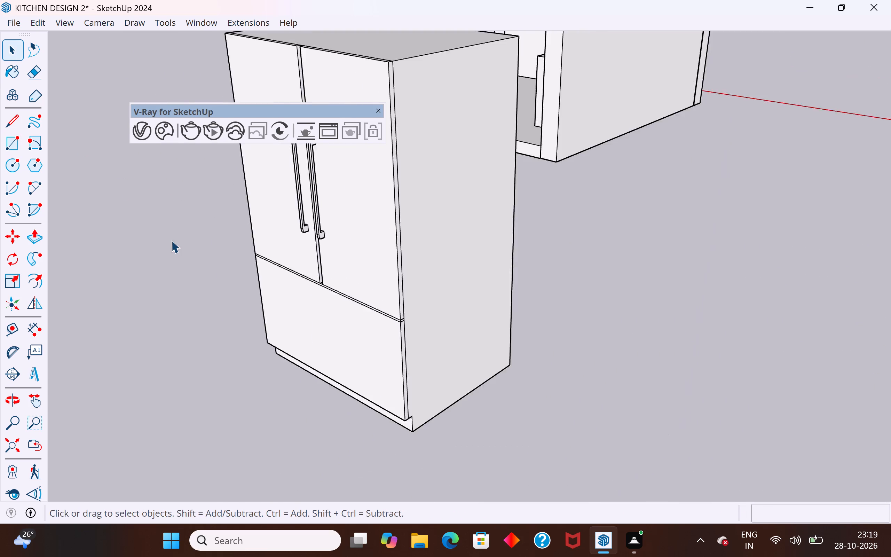
middle_drag(181, 245, 599, 124)
middle_drag(446, 280, 517, 337)
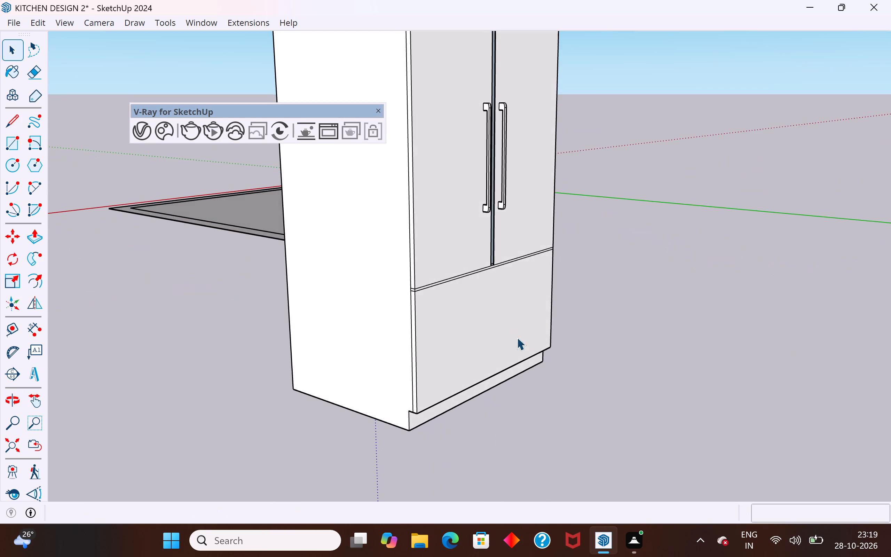
scroll(360, 449, down, 6)
scroll(425, 314, up, 3)
scroll(447, 261, up, 4)
middle_drag(444, 240, 397, 241)
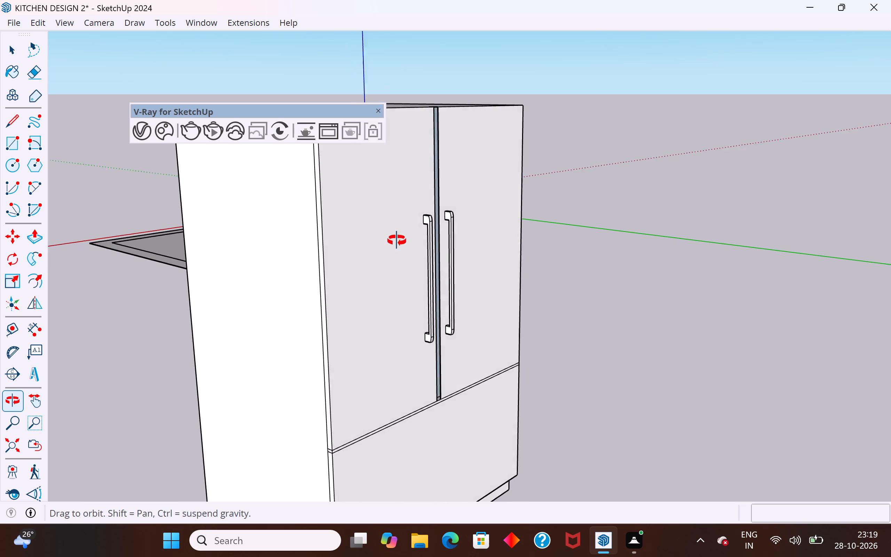
middle_drag(397, 241, 360, 226)
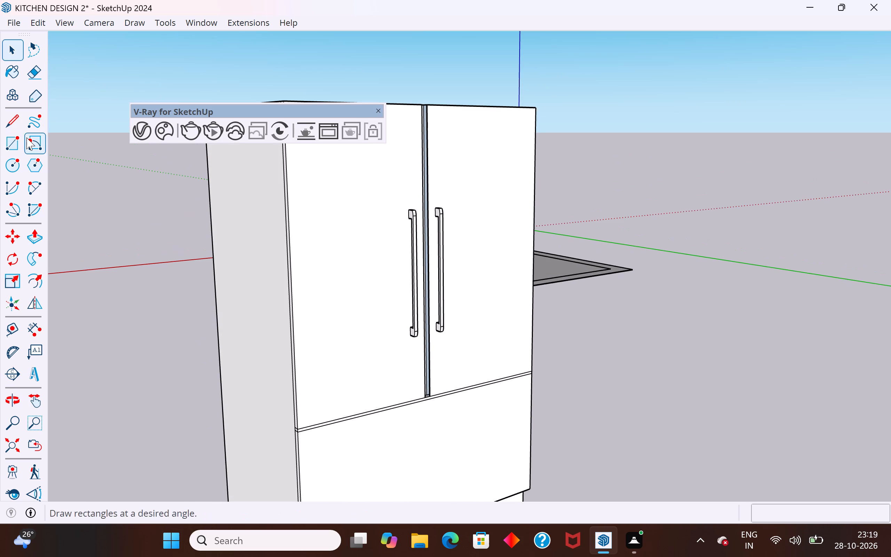
click(19, 142)
scroll(418, 116, up, 12)
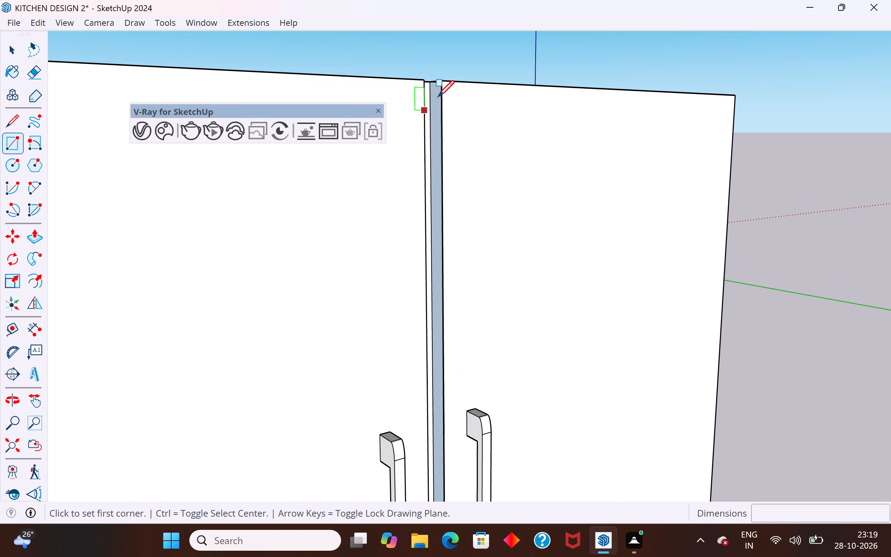
click(433, 82)
scroll(433, 82, down, 4)
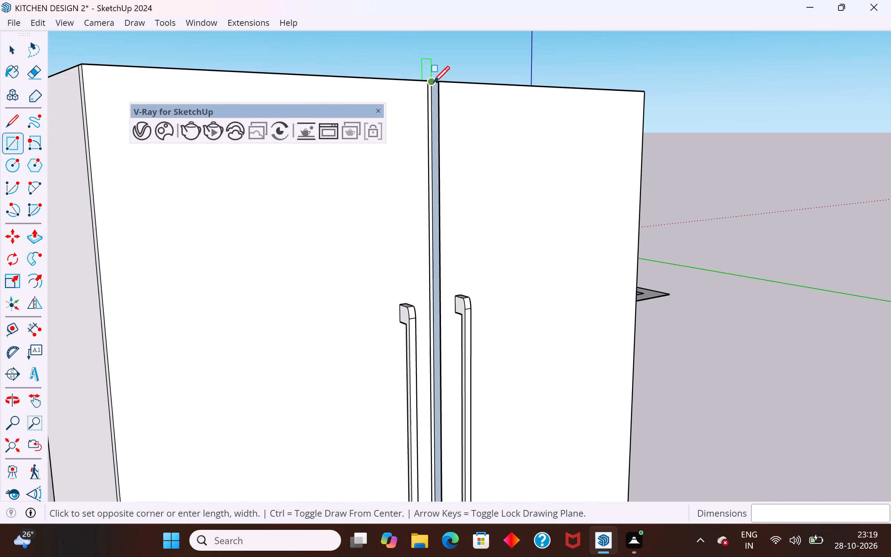
scroll(433, 82, down, 12)
scroll(443, 304, up, 8)
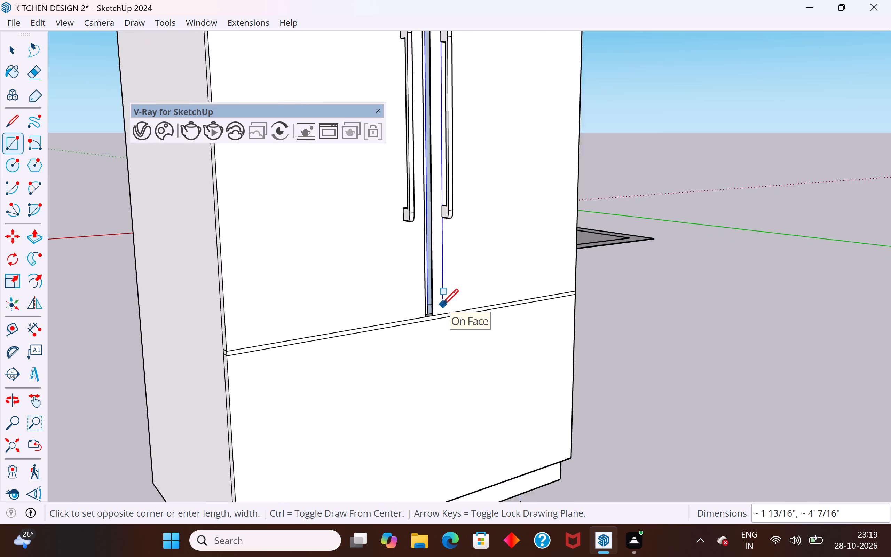
scroll(442, 305, up, 2)
scroll(416, 329, up, 9)
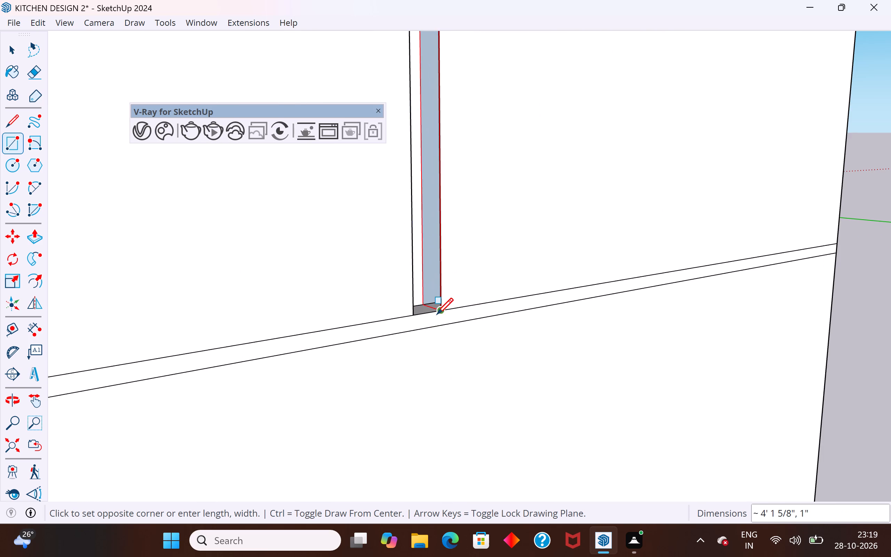
click(437, 314)
click(9, 58)
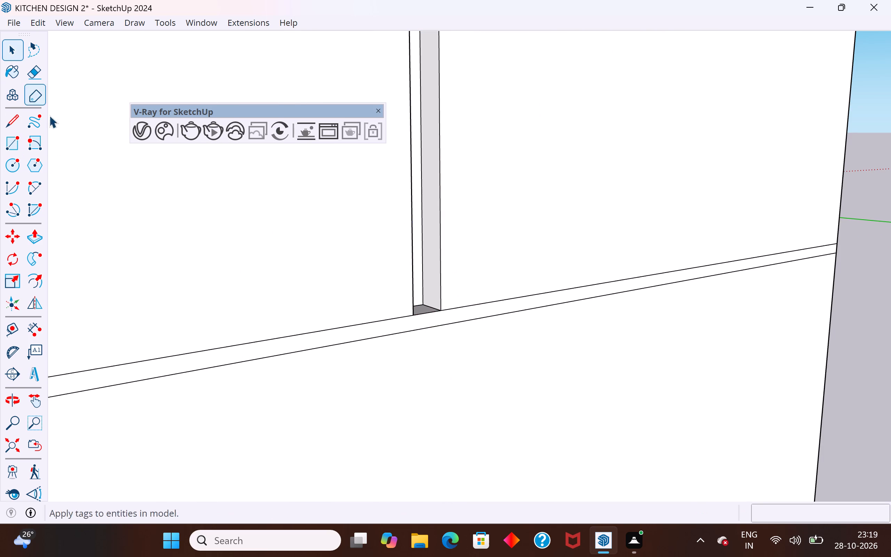
Push the narrow strip between the doors and the lower front panel inward by 1" to form a recessed gap.
scroll(568, 345, down, 11)
scroll(568, 345, up, 1)
scroll(568, 345, down, 6)
middle_drag(563, 354, 481, 397)
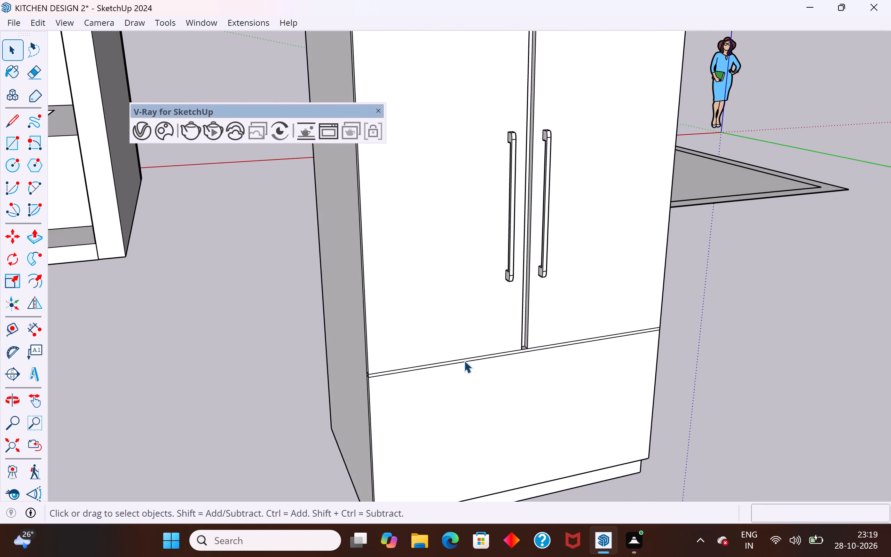
scroll(464, 359, down, 2)
middle_drag(606, 380, 340, 321)
scroll(505, 177, down, 5)
scroll(557, 325, up, 9)
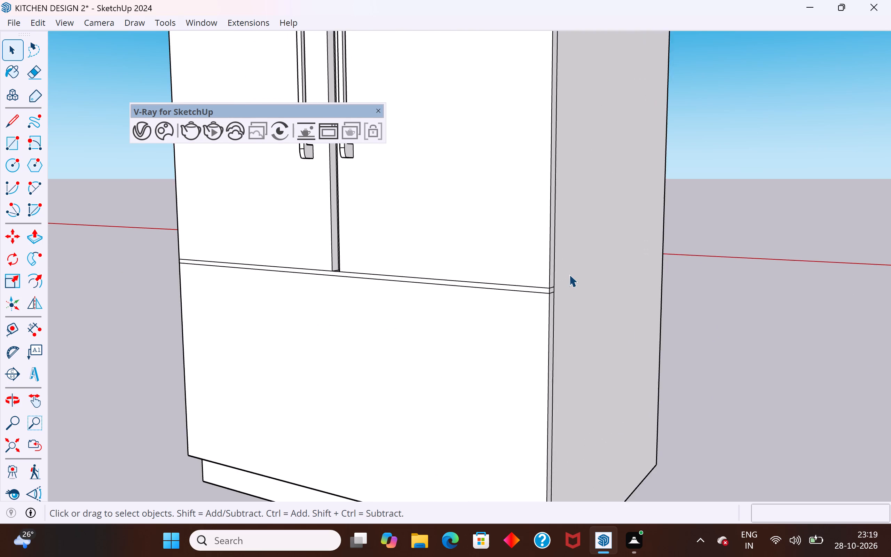
scroll(569, 274, up, 8)
click(525, 296)
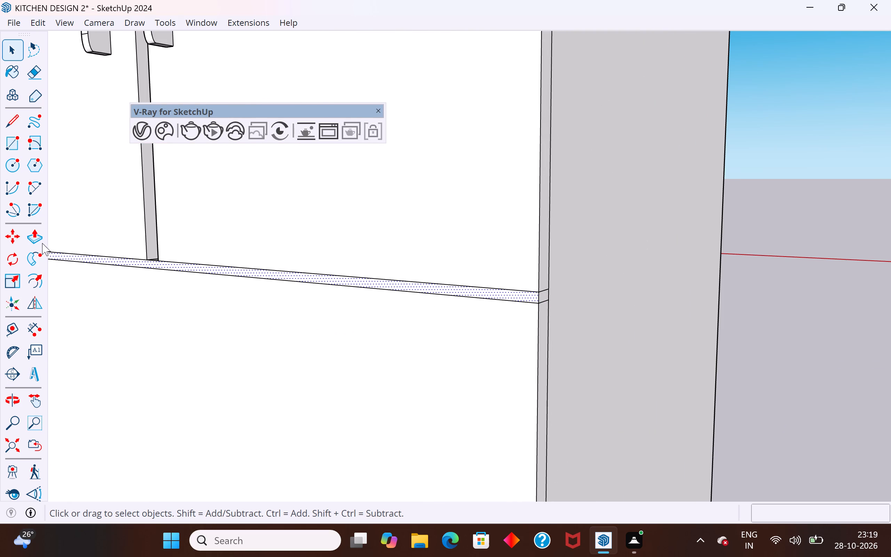
click(38, 237)
click(532, 290)
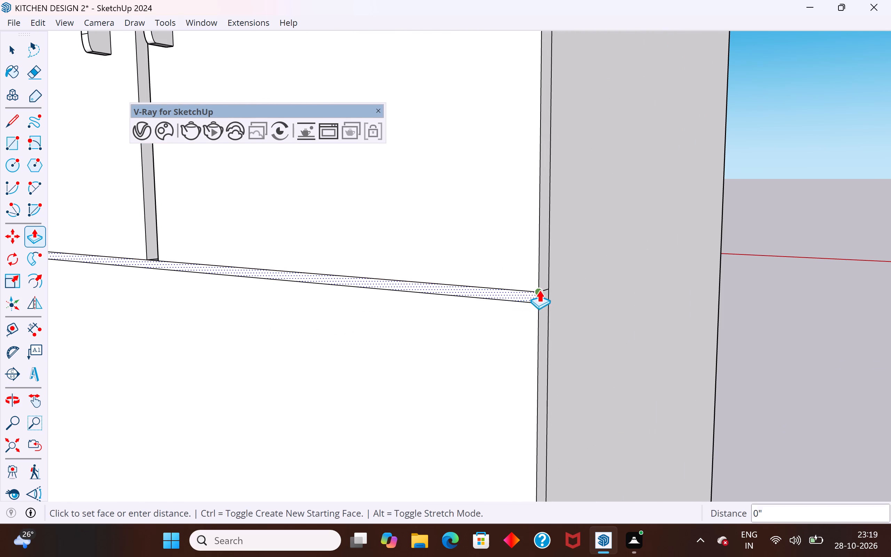
click(545, 291)
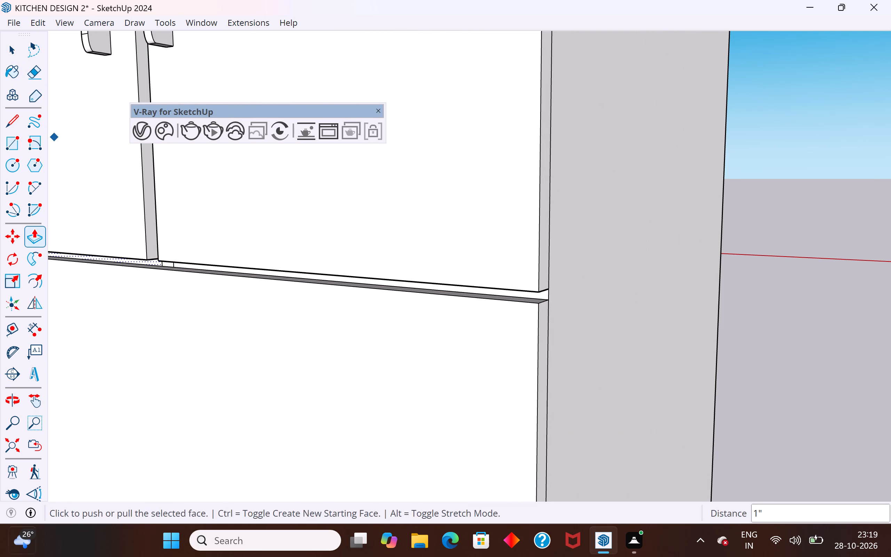
click(3, 52)
Examine the cabinet's doors, recessed gap and lower panel from the side and the front.
scroll(620, 246, down, 11)
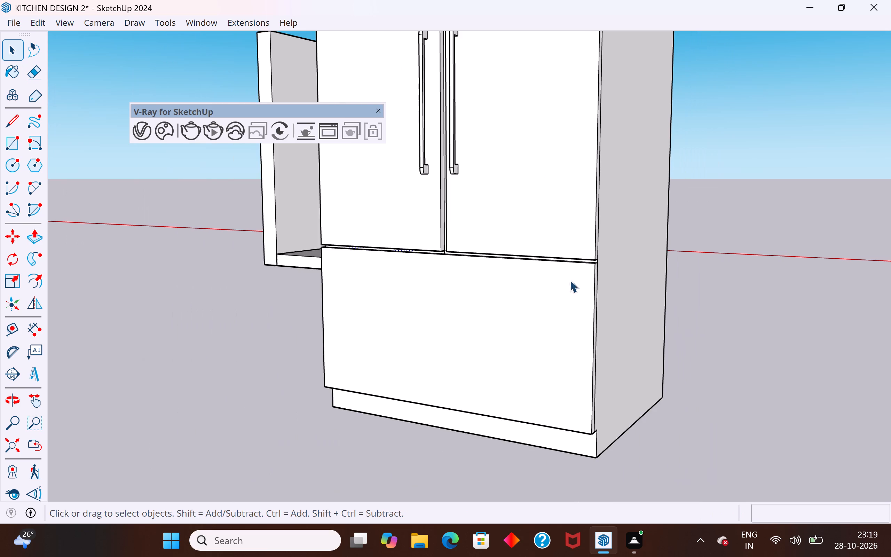
middle_drag(421, 325, 802, 299)
click(718, 386)
scroll(575, 277, down, 5)
middle_drag(592, 317, 583, 345)
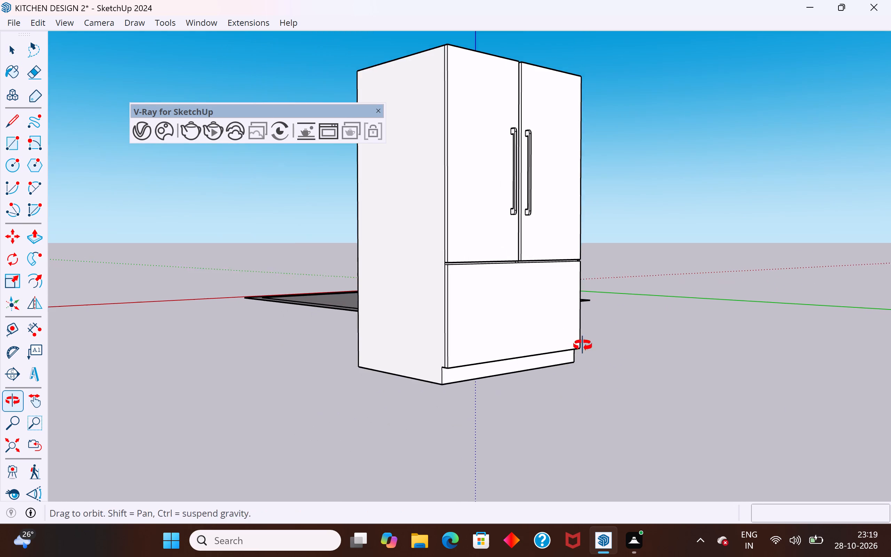
middle_drag(583, 345, 577, 354)
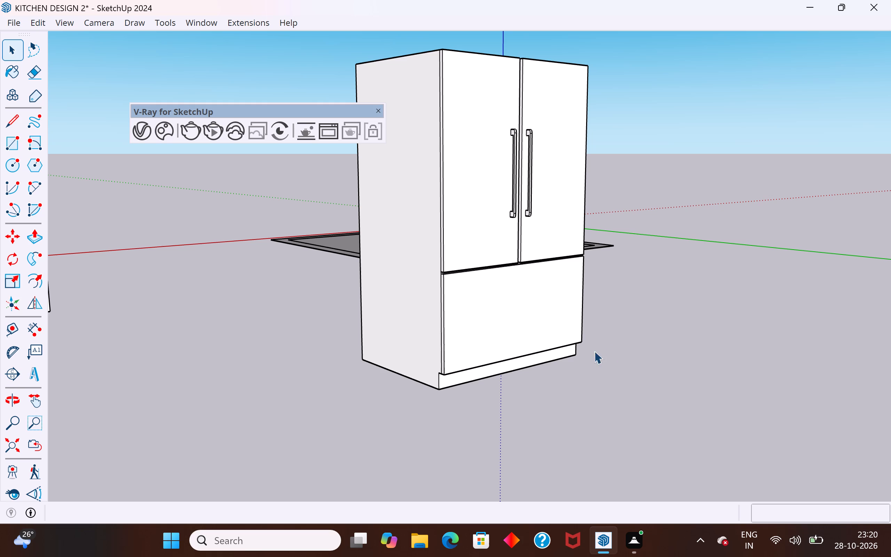
middle_drag(734, 337, 507, 379)
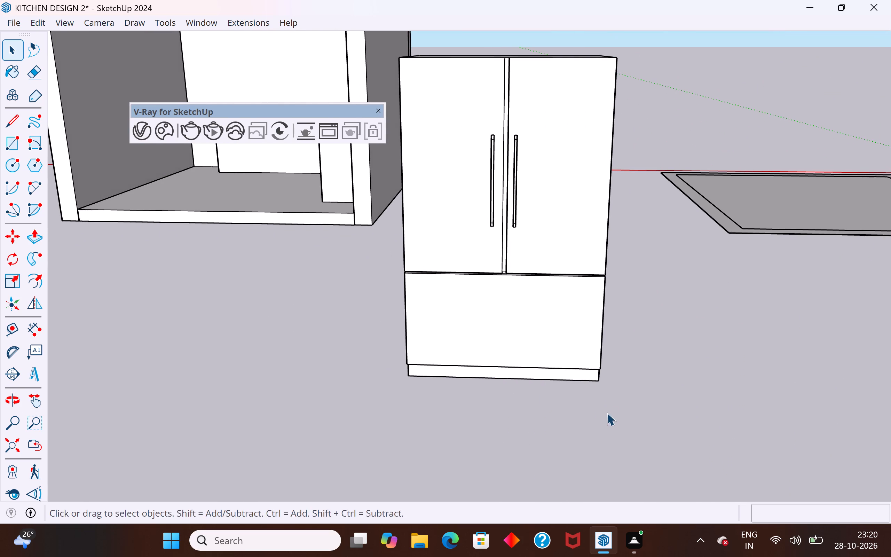
middle_drag(607, 413, 596, 435)
Copy the left door's handle to the empty space beside the cabinet's right side, 6' 9 5/8" from the original.
scroll(533, 185, up, 3)
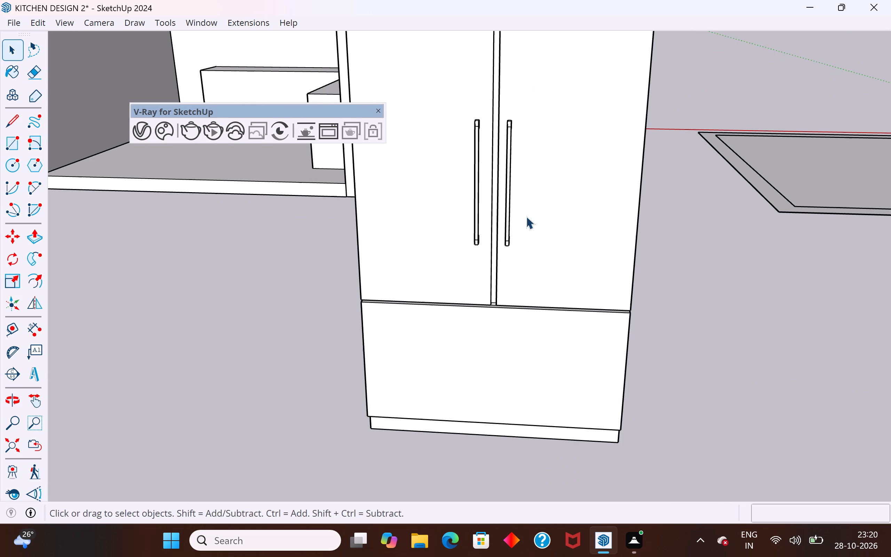
middle_click(506, 283)
click(473, 237)
key(m)
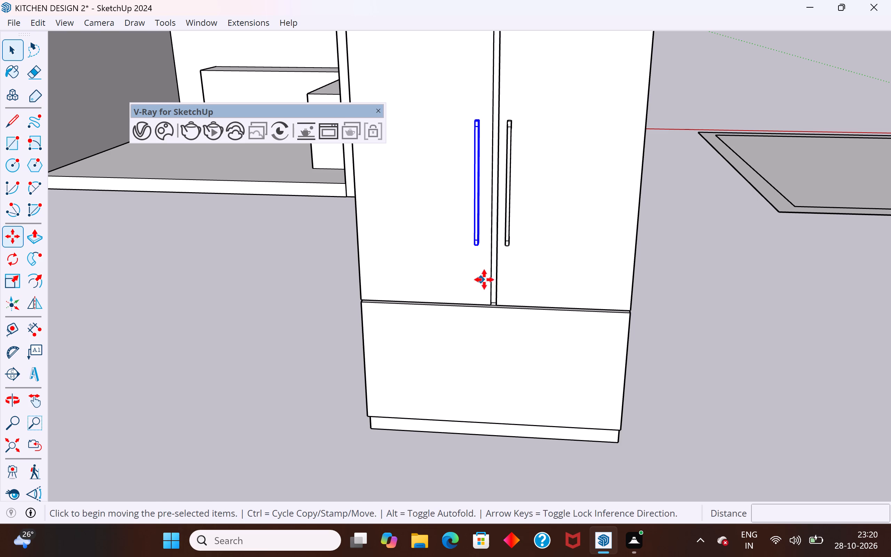
ctrl+click(476, 246)
scroll(585, 320, down, 3)
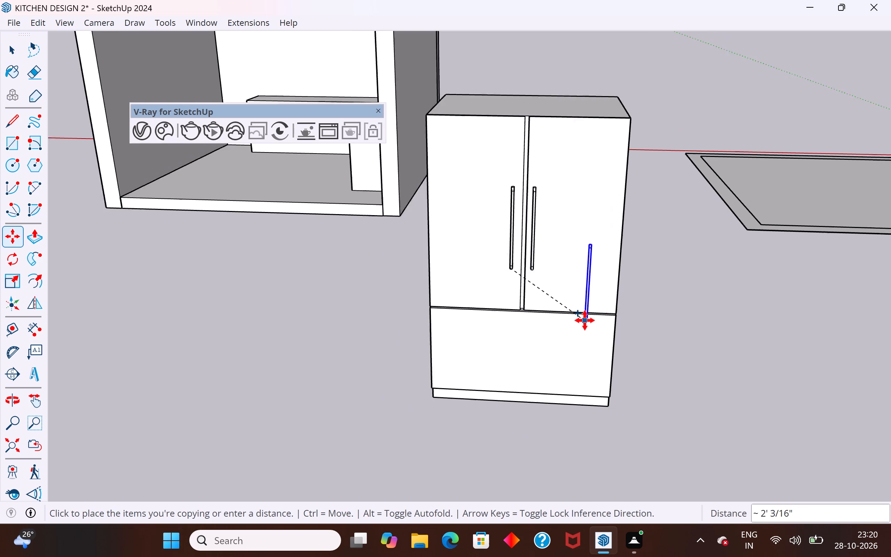
scroll(585, 320, down, 8)
click(684, 354)
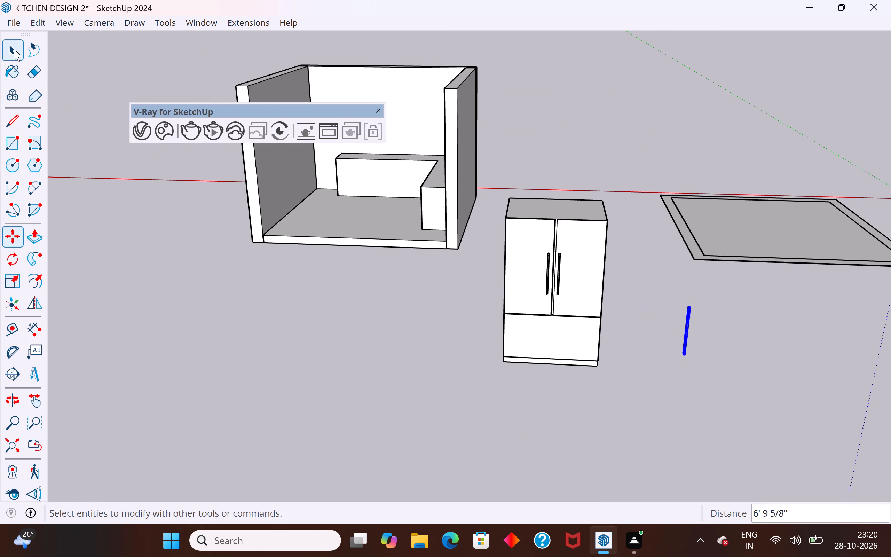
click(14, 49)
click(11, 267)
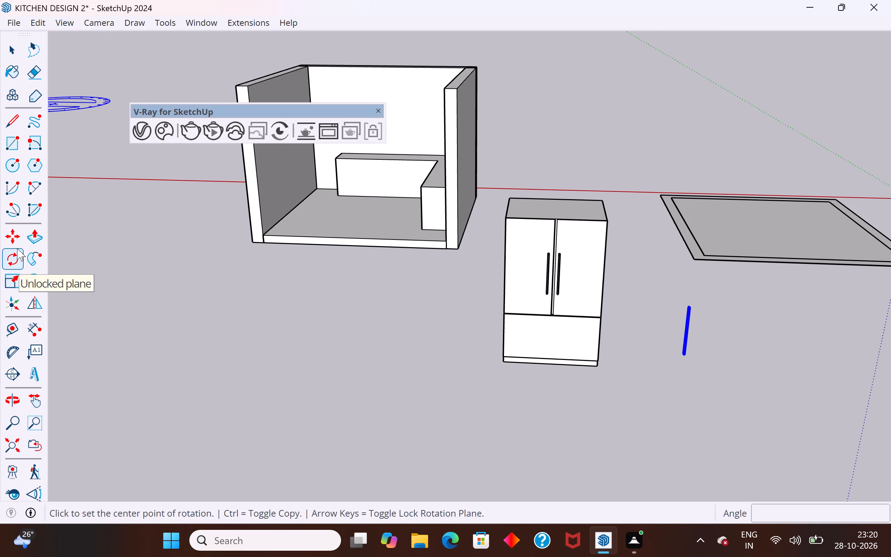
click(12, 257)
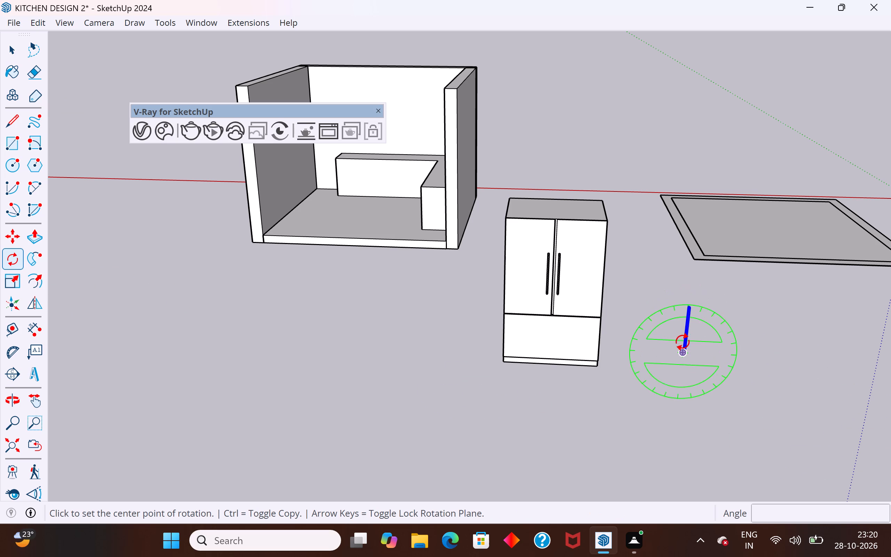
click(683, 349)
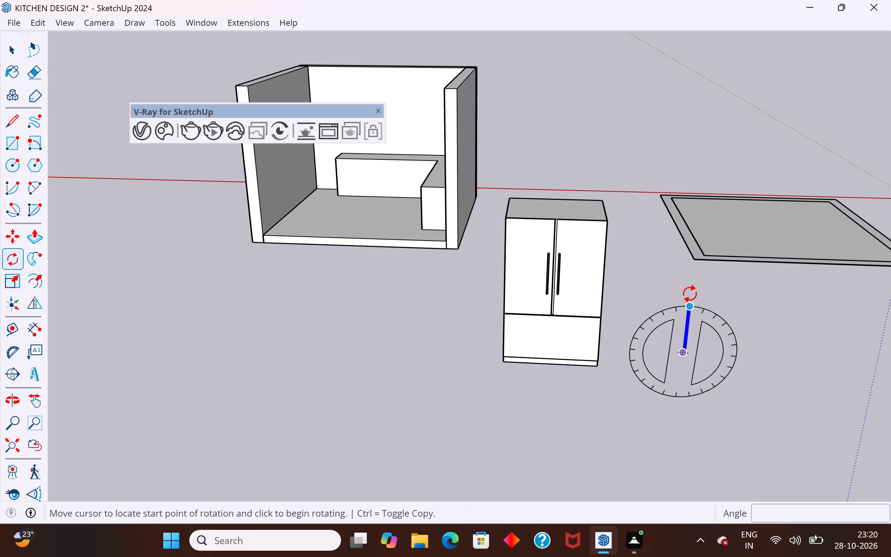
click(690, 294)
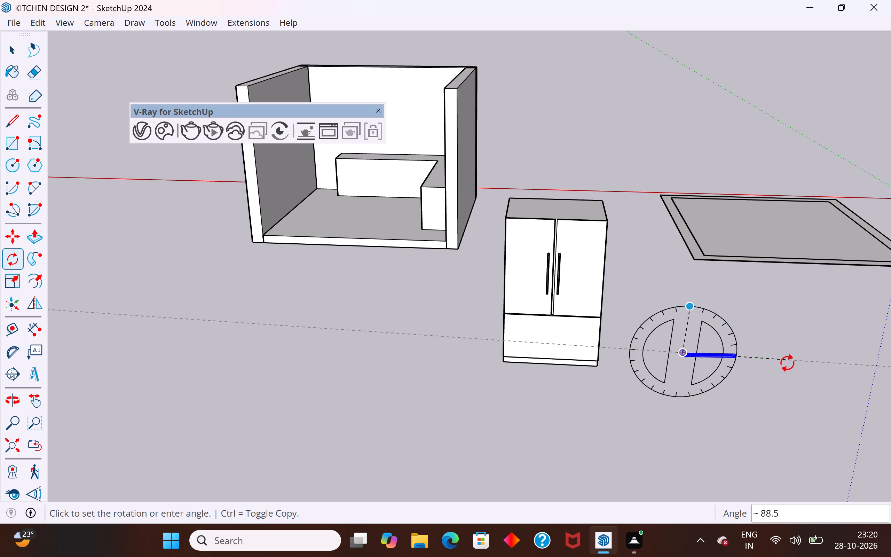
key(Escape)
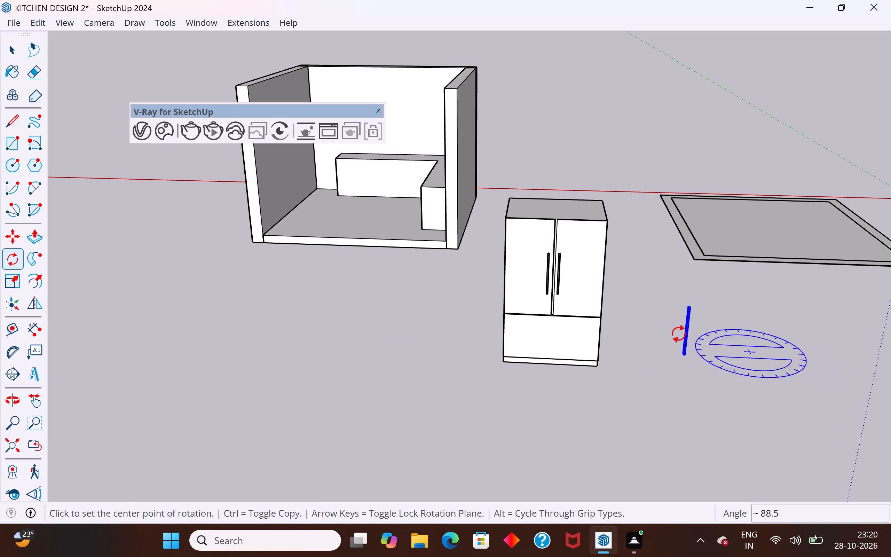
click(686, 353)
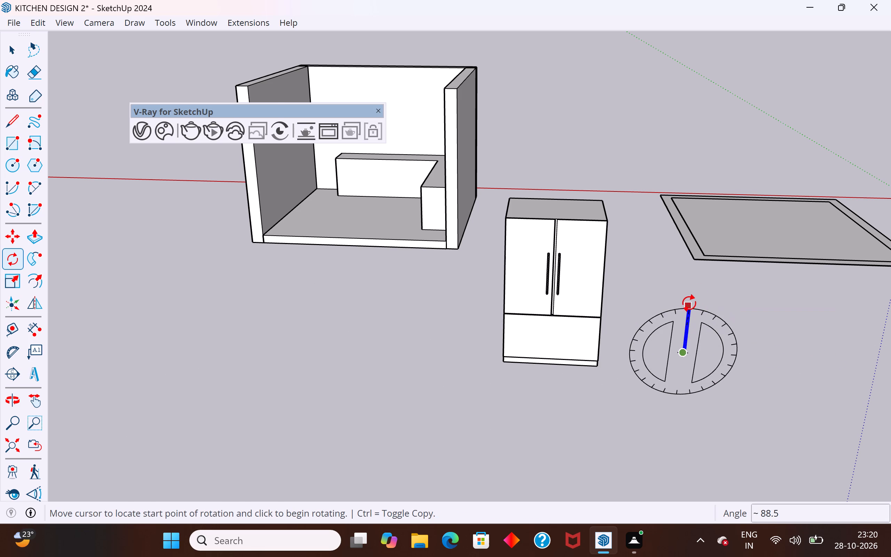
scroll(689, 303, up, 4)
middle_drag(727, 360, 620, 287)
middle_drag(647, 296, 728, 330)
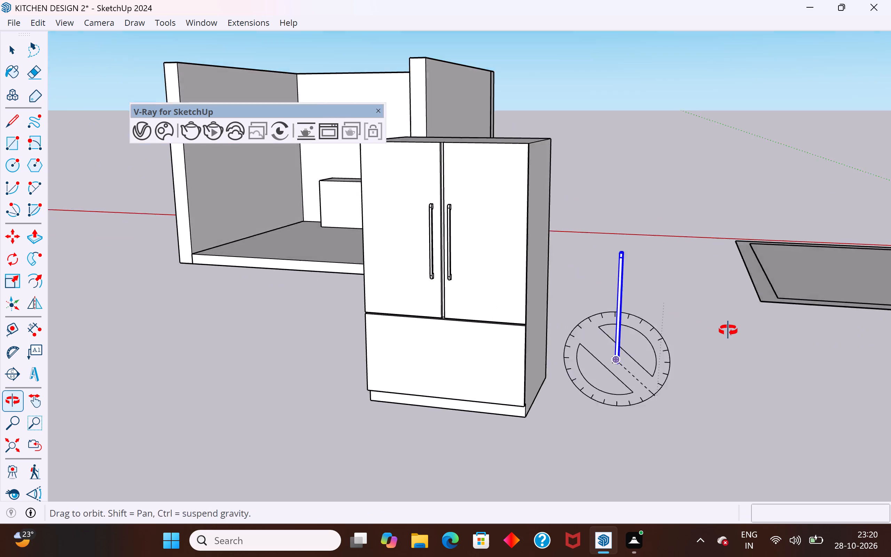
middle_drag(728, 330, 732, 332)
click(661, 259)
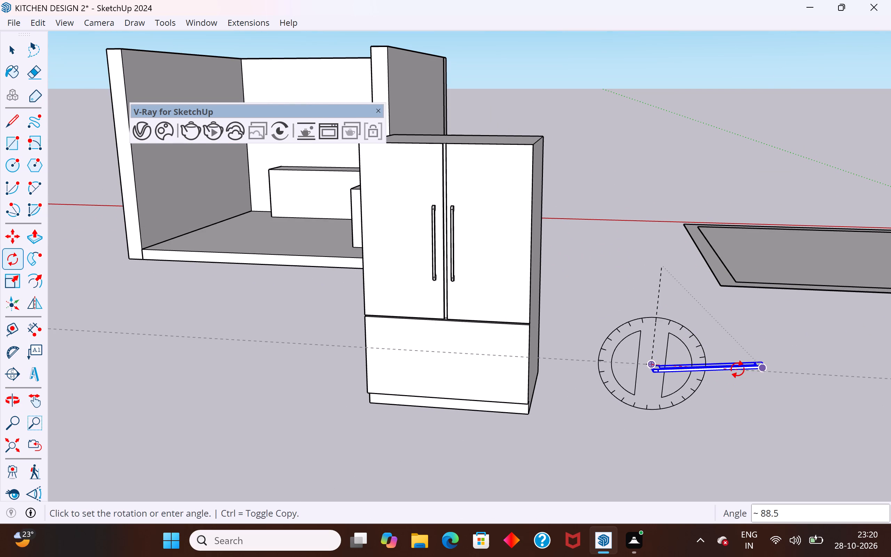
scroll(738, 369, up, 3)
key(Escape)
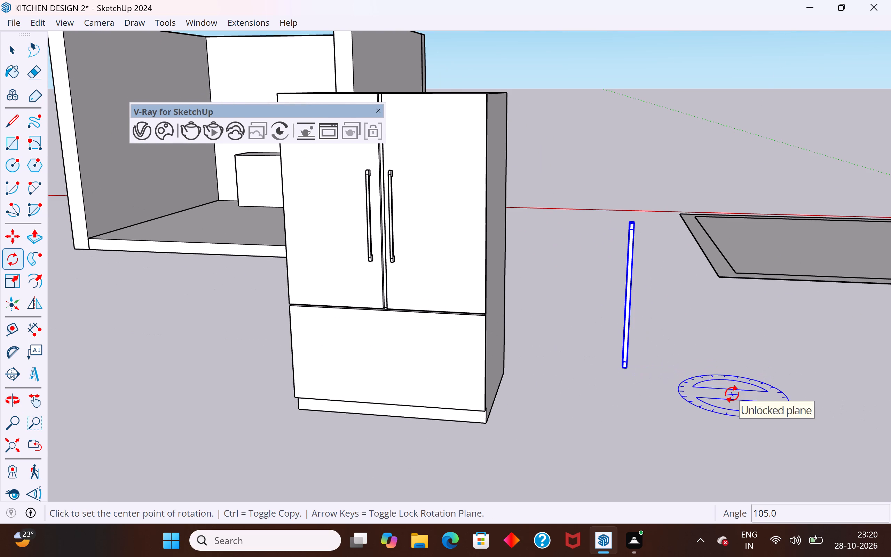
Rotate the copied handle 90° about its lower end in the cabinet's front plane, laying it horizontally along the red axis.
click(624, 364)
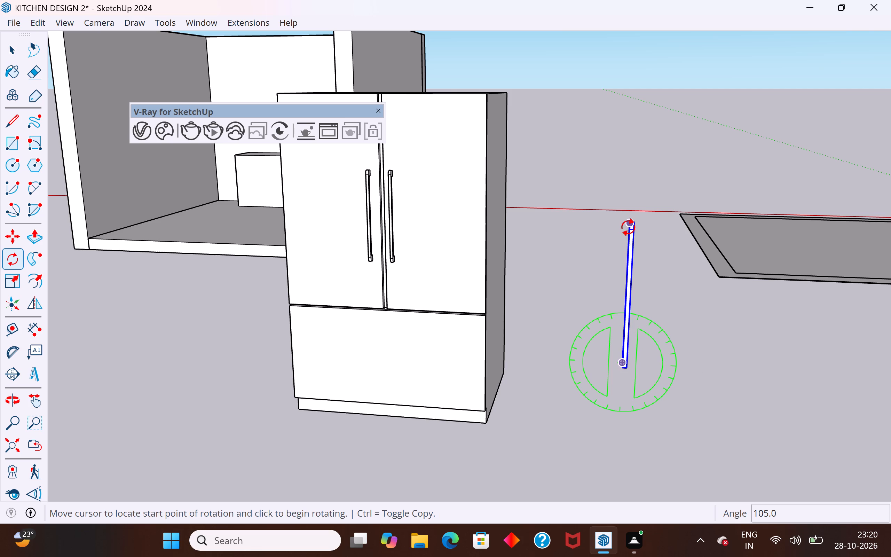
click(631, 224)
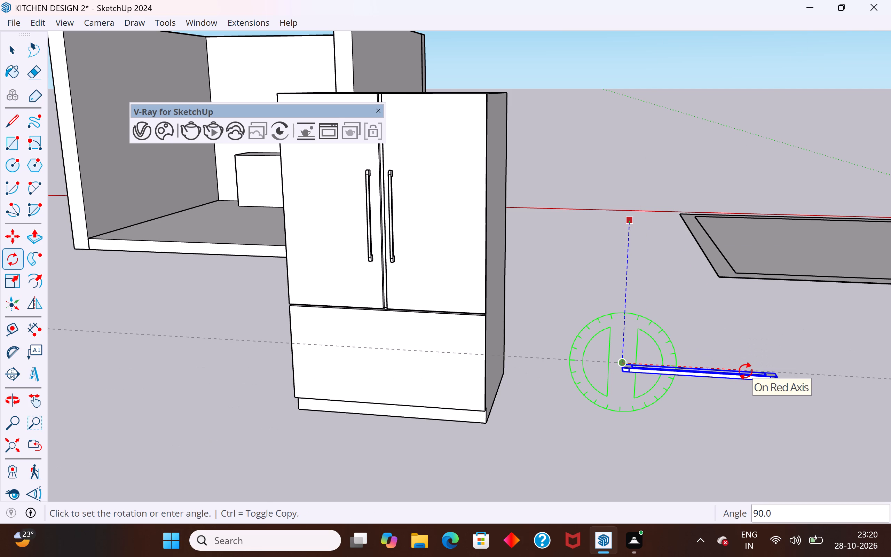
click(746, 371)
click(13, 53)
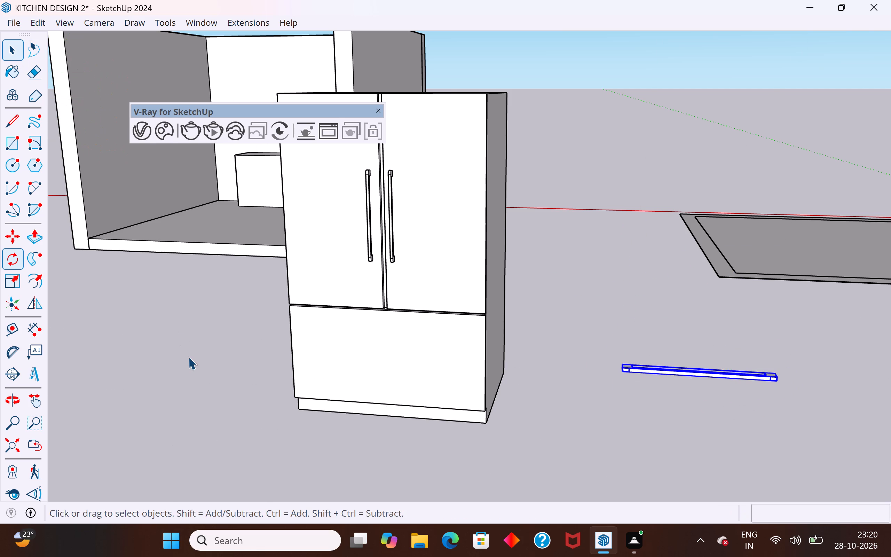
Shorten the horizontal handle beside the cabinet to 0.45 of its length, scaling it along its long axis.
click(188, 357)
scroll(617, 323, down, 4)
middle_drag(661, 347, 682, 418)
drag(733, 340, 682, 370)
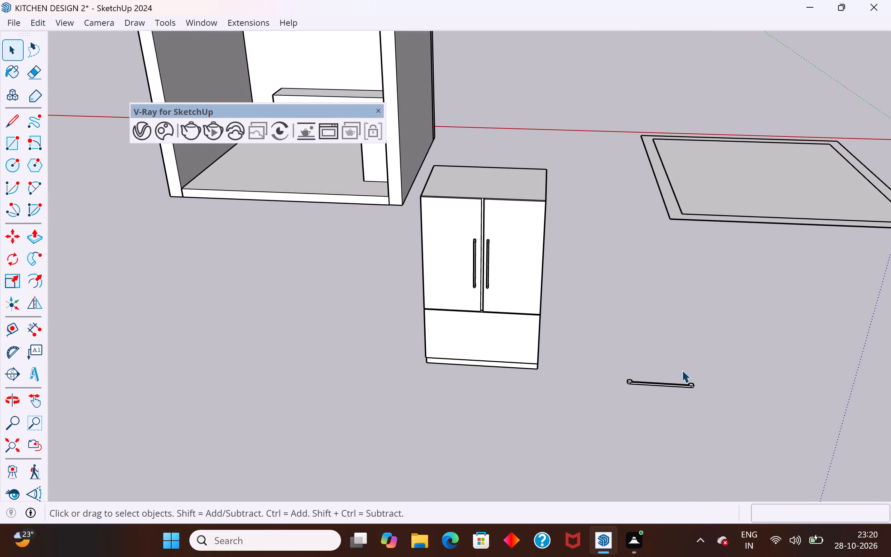
drag(682, 370, 612, 410)
key(s)
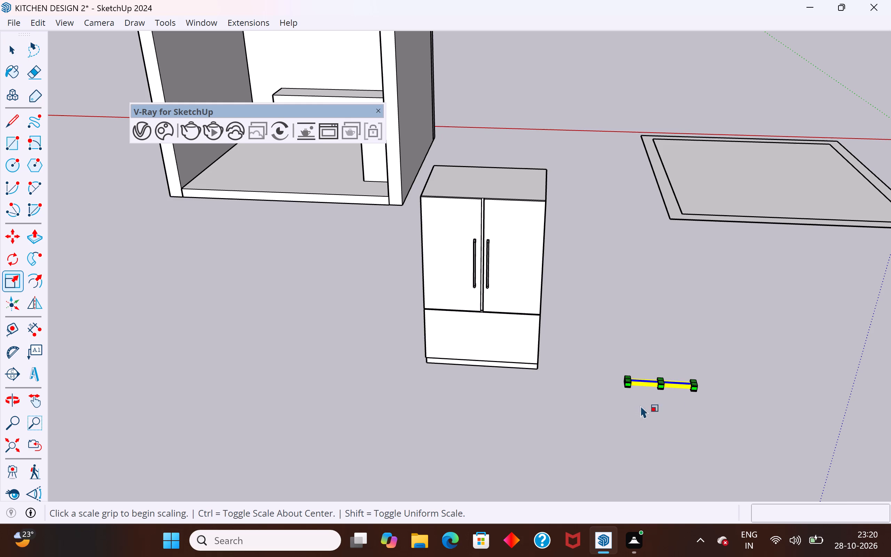
scroll(675, 394, up, 12)
scroll(694, 386, down, 1)
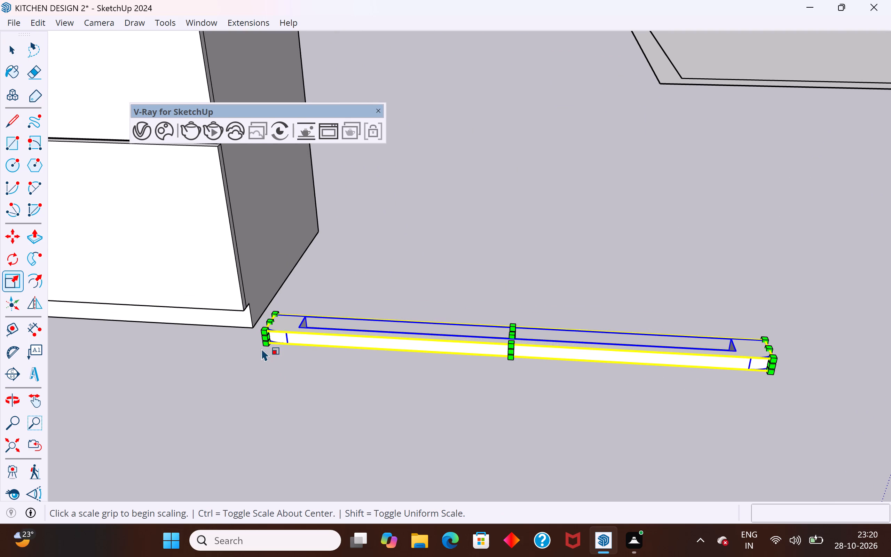
middle_drag(262, 348, 425, 345)
scroll(322, 382, down, 10)
scroll(575, 336, up, 4)
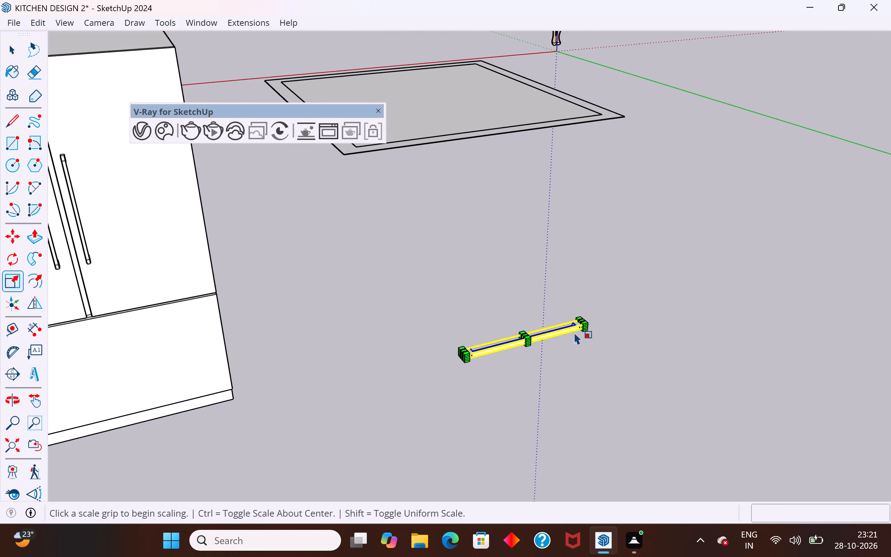
scroll(574, 332, up, 6)
scroll(667, 319, down, 3)
scroll(460, 362, up, 3)
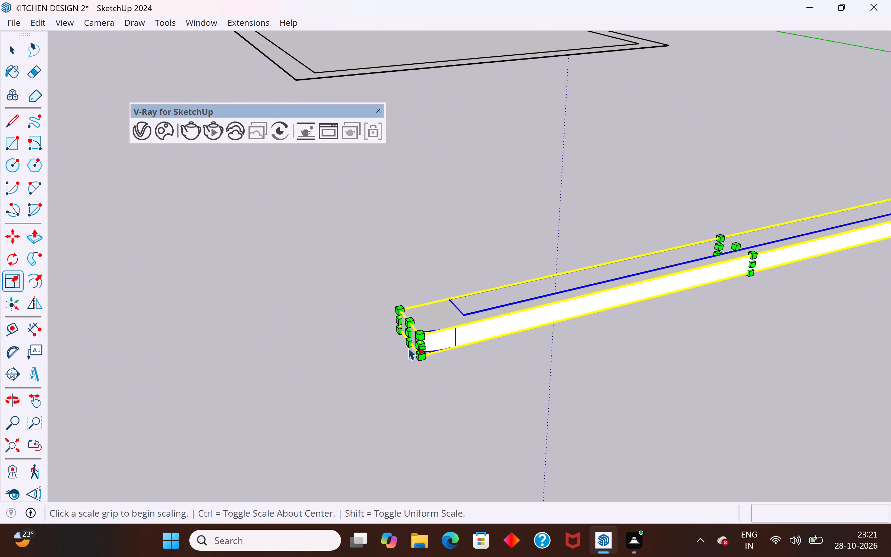
click(408, 332)
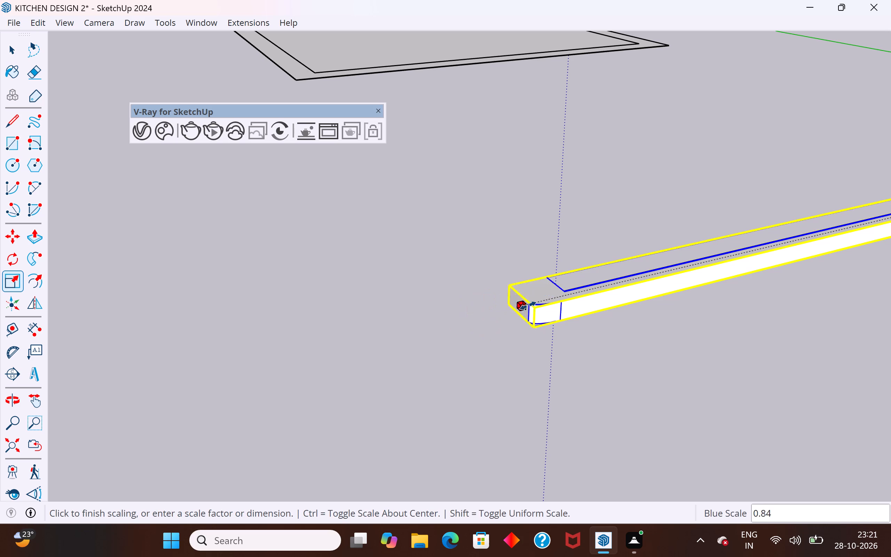
scroll(534, 304, down, 9)
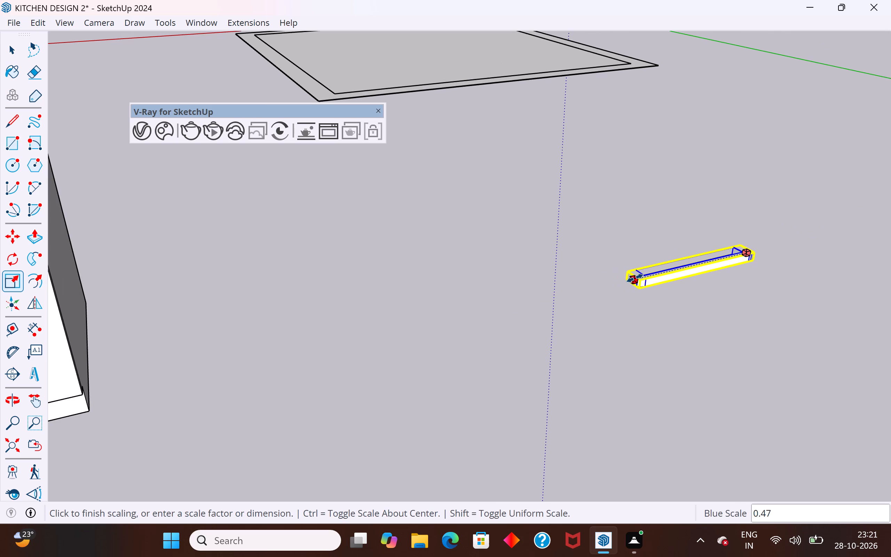
click(638, 278)
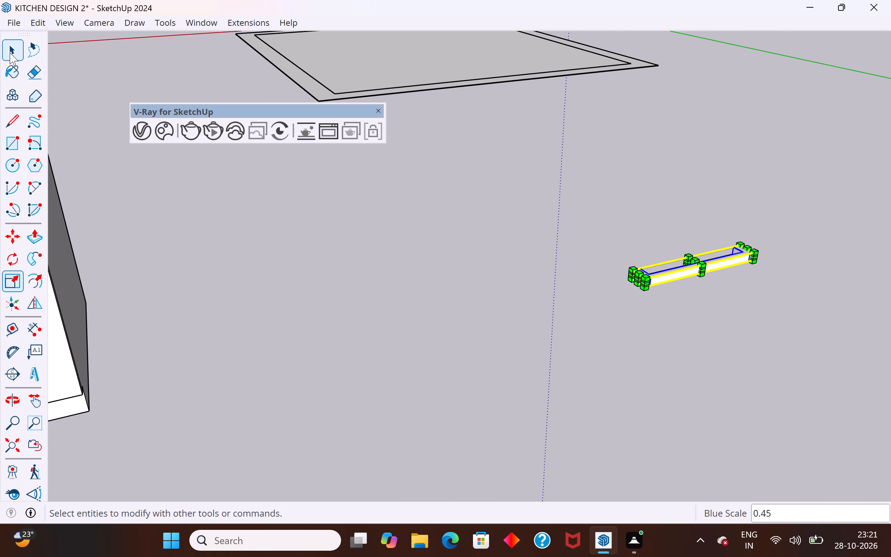
click(10, 53)
click(300, 289)
Move the shortened handle about 7' 10 3/8" onto the cabinet's lower front panel, near its upper edge below the doors.
scroll(680, 289, up, 3)
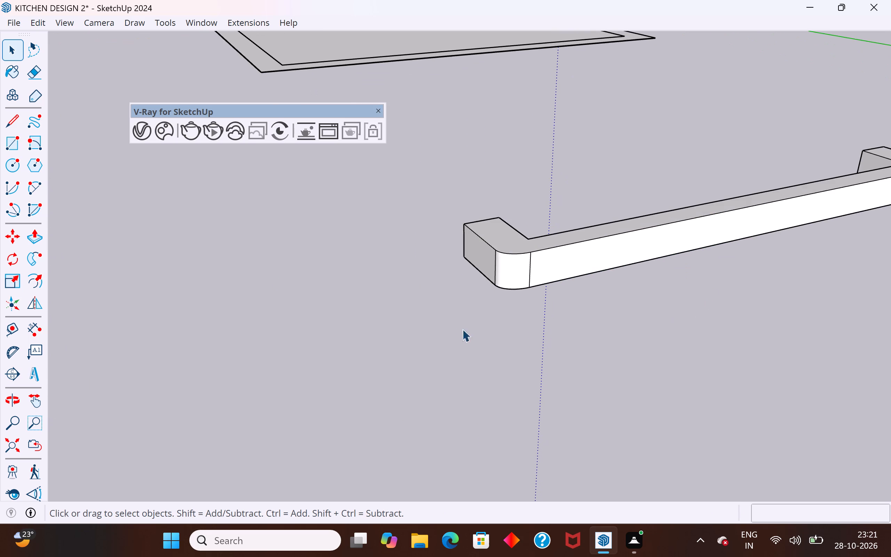
scroll(456, 326, down, 5)
middle_drag(685, 301, 562, 320)
scroll(806, 278, down, 9)
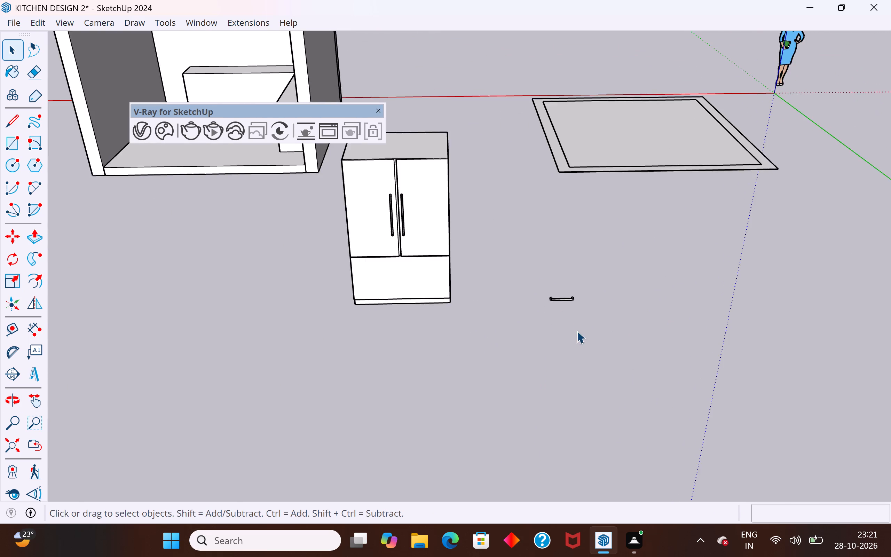
scroll(534, 327, up, 4)
click(569, 288)
scroll(569, 288, up, 1)
click(543, 326)
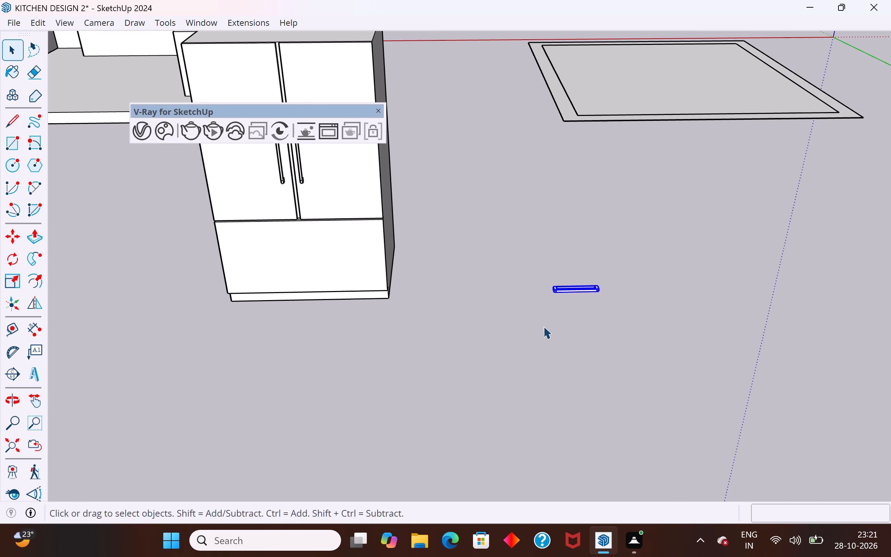
click(566, 291)
key(m)
scroll(581, 281, up, 4)
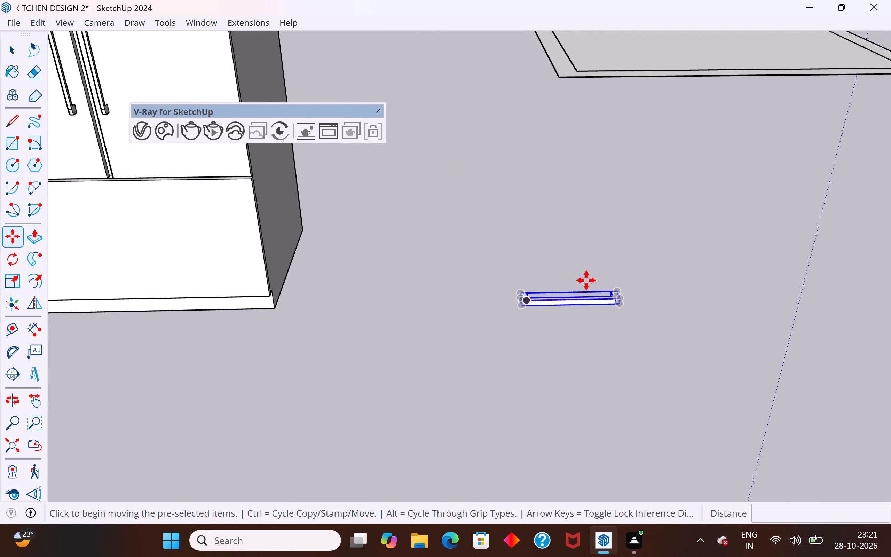
scroll(598, 283, up, 4)
click(647, 320)
scroll(771, 323, down, 6)
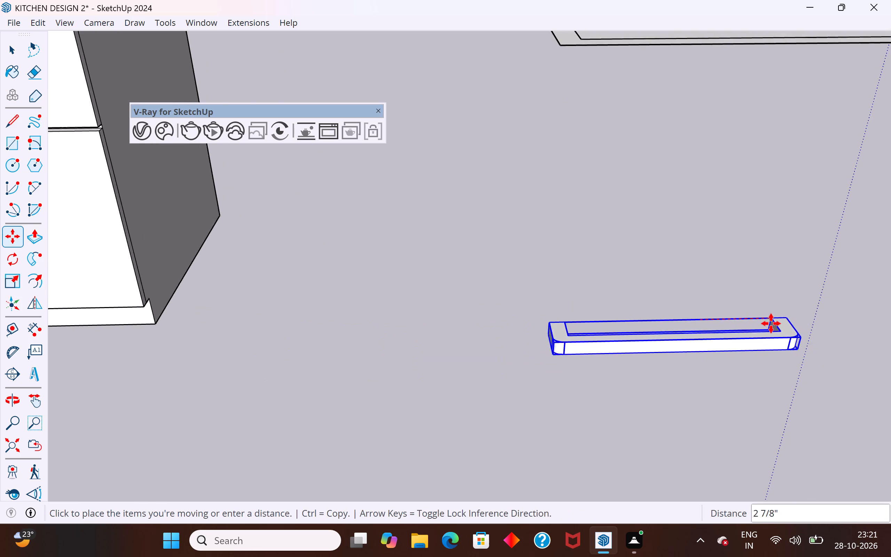
scroll(771, 323, down, 6)
scroll(736, 336, down, 6)
scroll(248, 248, up, 2)
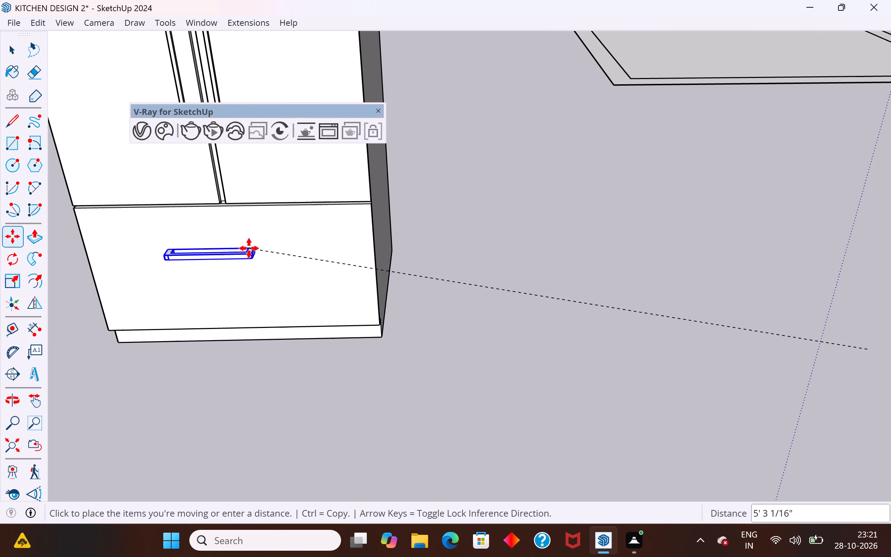
scroll(242, 226, up, 4)
middle_drag(353, 258, 274, 321)
scroll(509, 247, down, 5)
middle_drag(528, 268, 393, 303)
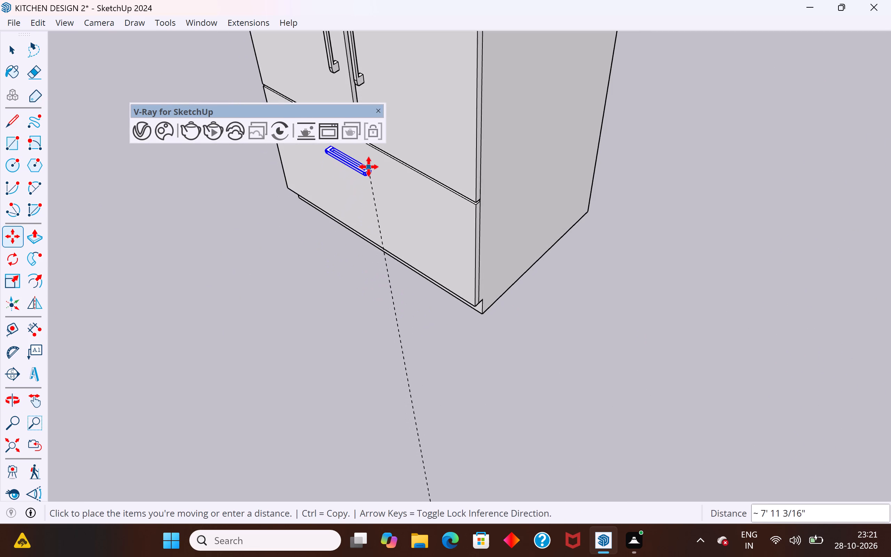
click(369, 159)
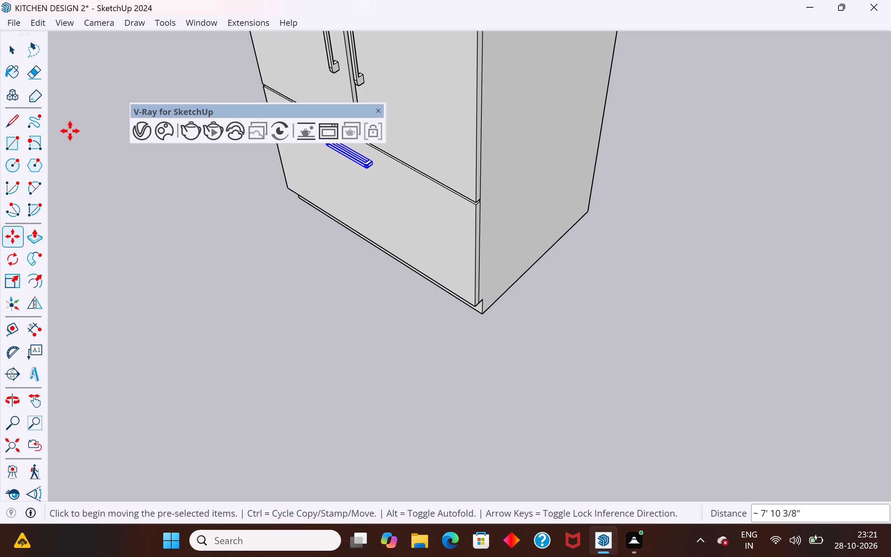
click(13, 57)
click(279, 314)
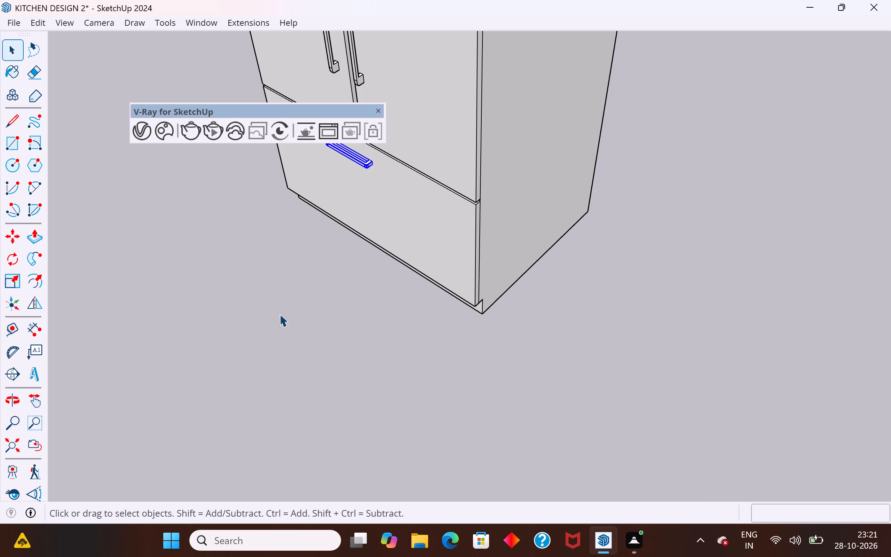
Shift the lower panel's handle 4 3/16" along the red axis toward the cabinet's right side.
scroll(340, 230, up, 2)
middle_drag(349, 230, 858, 175)
scroll(389, 223, up, 2)
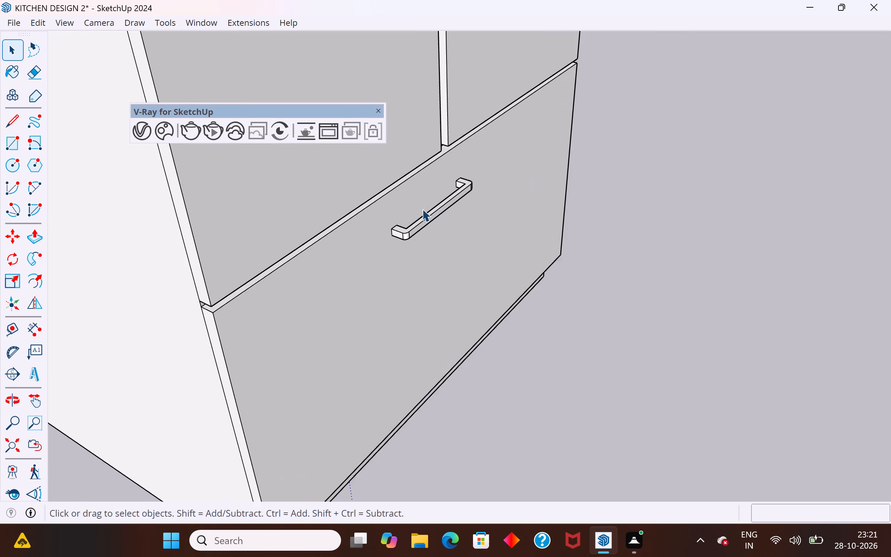
scroll(422, 209, up, 2)
middle_drag(447, 199, 341, 284)
scroll(352, 249, up, 4)
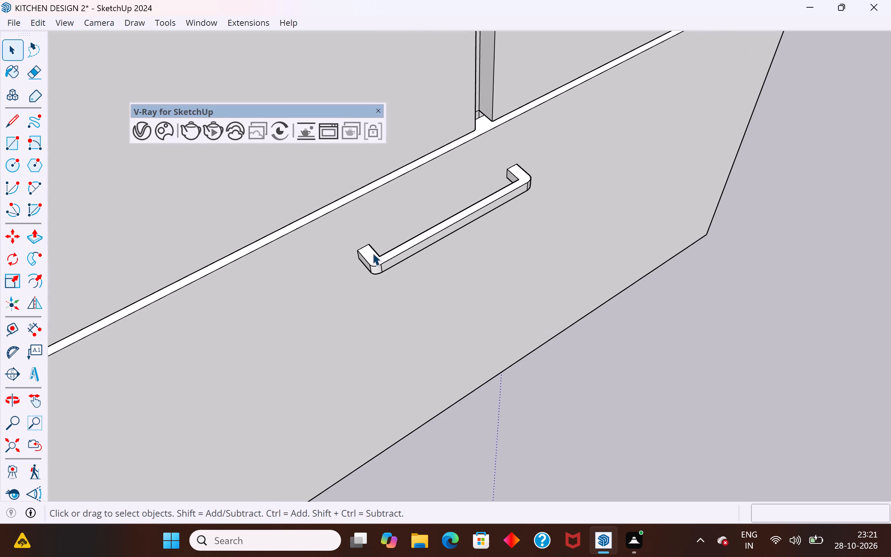
click(376, 254)
scroll(376, 254, up, 3)
key(m)
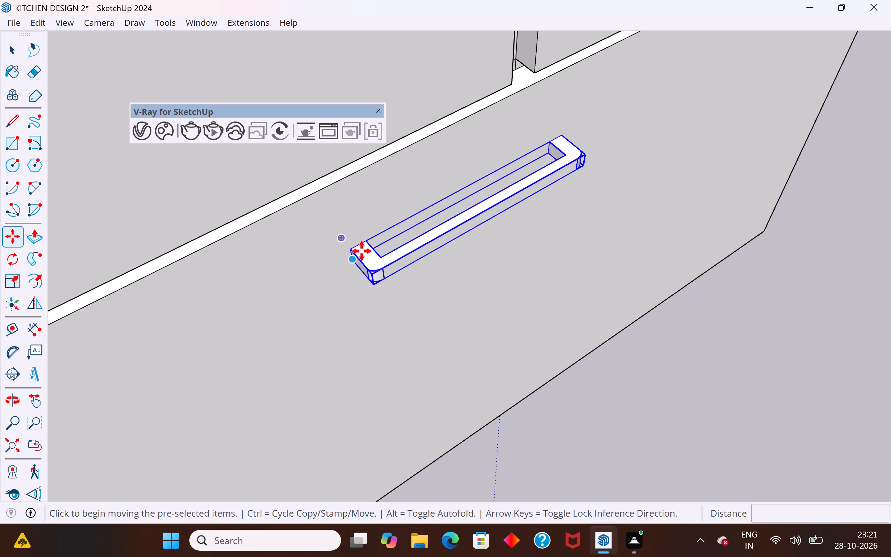
click(353, 248)
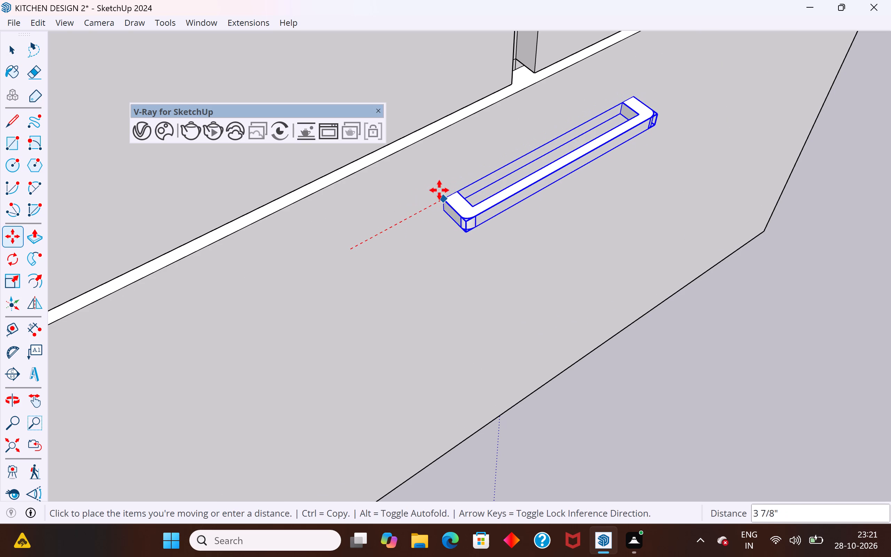
click(451, 197)
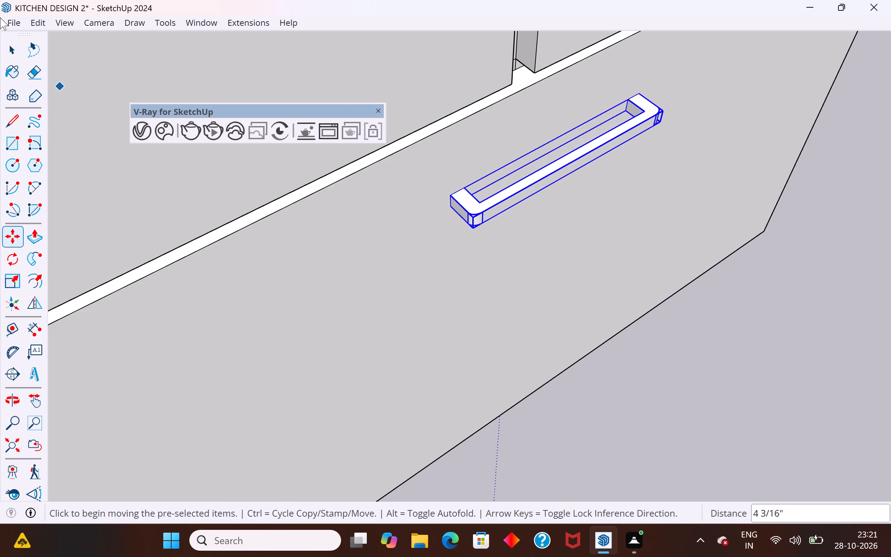
click(18, 48)
Move the lower panel's handle 2 9/16" along the red axis back toward the cabinet's left side.
scroll(378, 296, down, 13)
scroll(642, 431, up, 1)
middle_drag(638, 439, 432, 446)
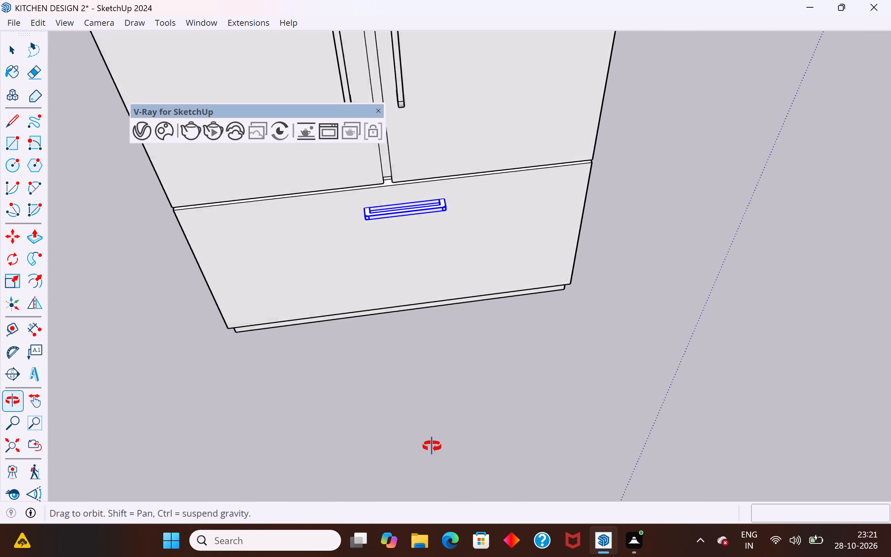
middle_drag(432, 446, 406, 452)
scroll(373, 195, up, 1)
key(m)
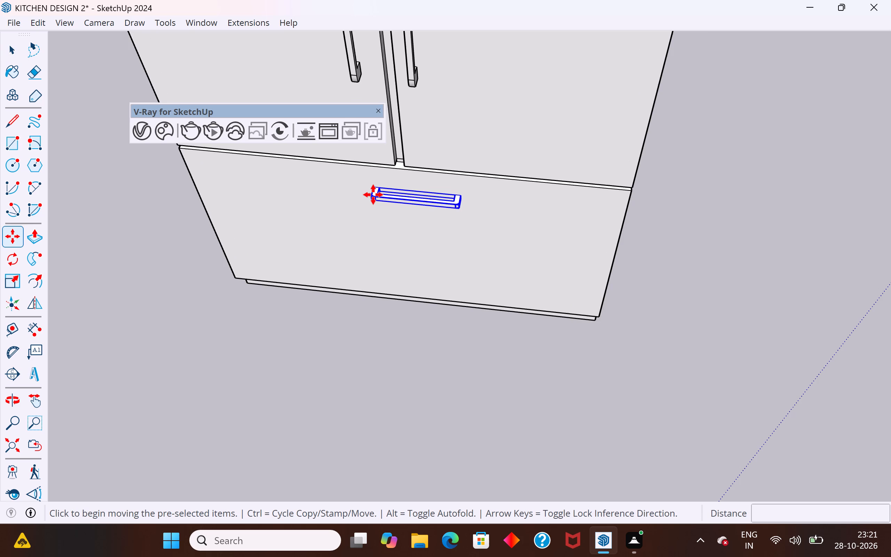
scroll(373, 195, up, 5)
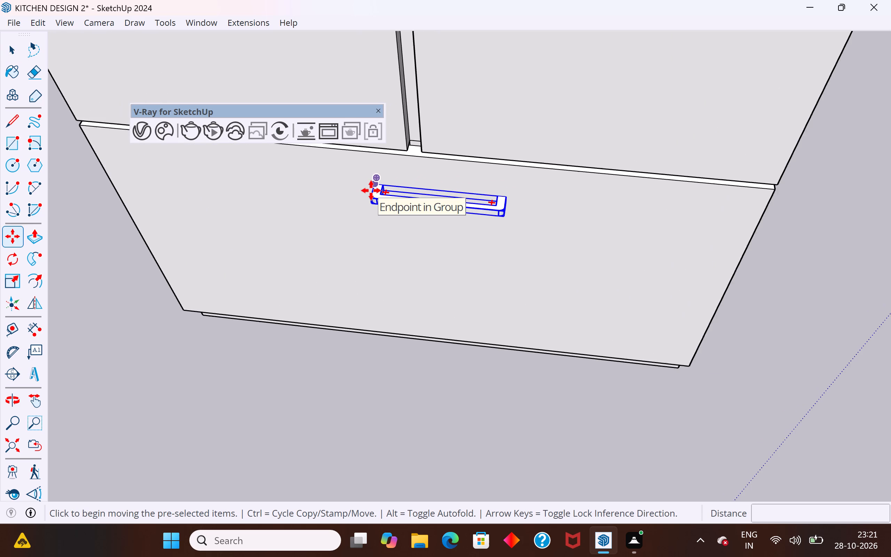
click(376, 188)
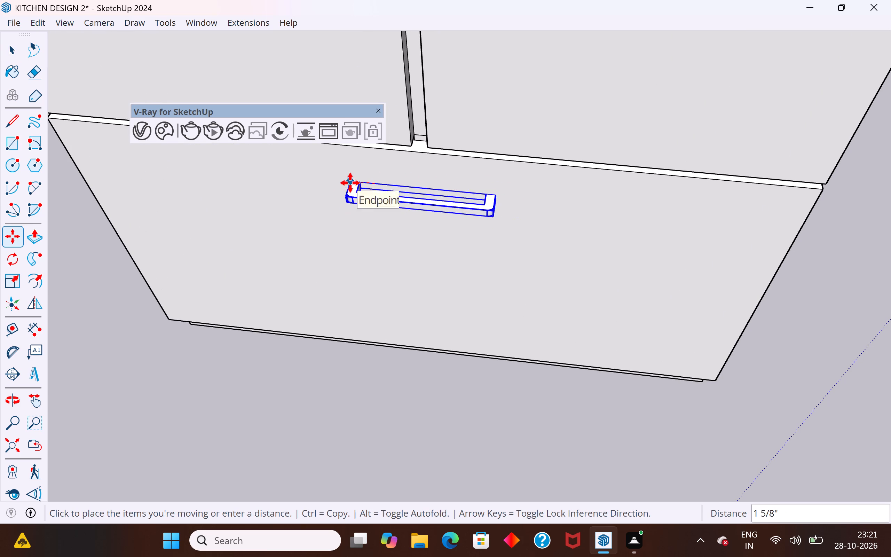
click(336, 183)
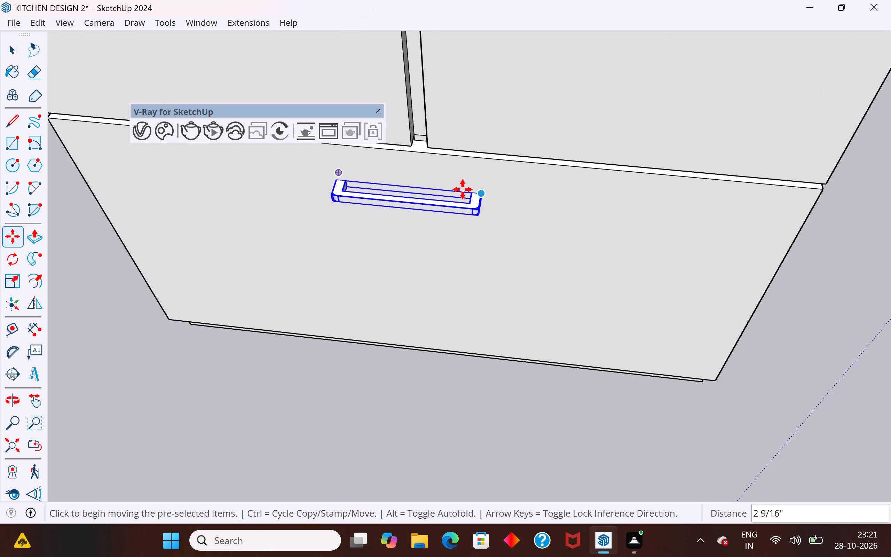
Nudge the lower panel's handle 7/16" toward the cabinet's right side to center it under the gap between the doors.
scroll(480, 195, up, 3)
click(481, 194)
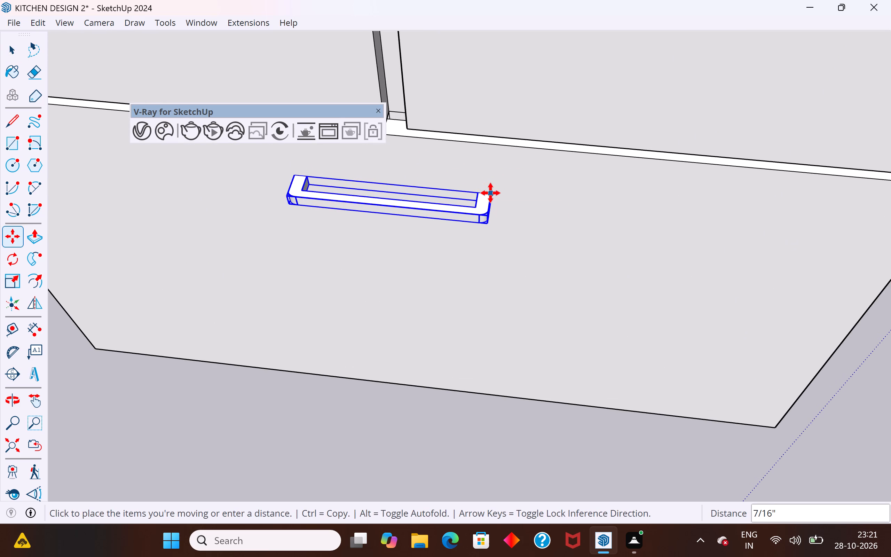
click(490, 193)
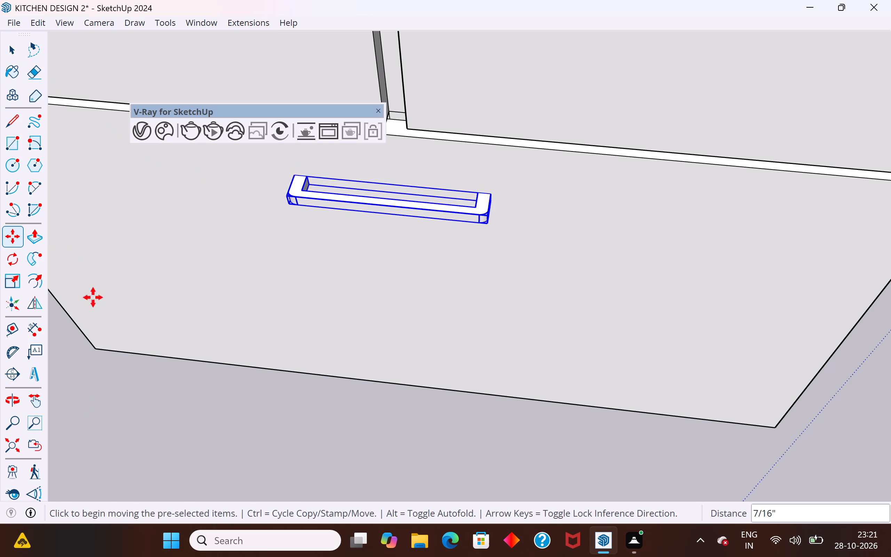
click(18, 50)
click(309, 403)
Examine from the side and front how the handle sits against the lower panel's face.
scroll(431, 317, down, 5)
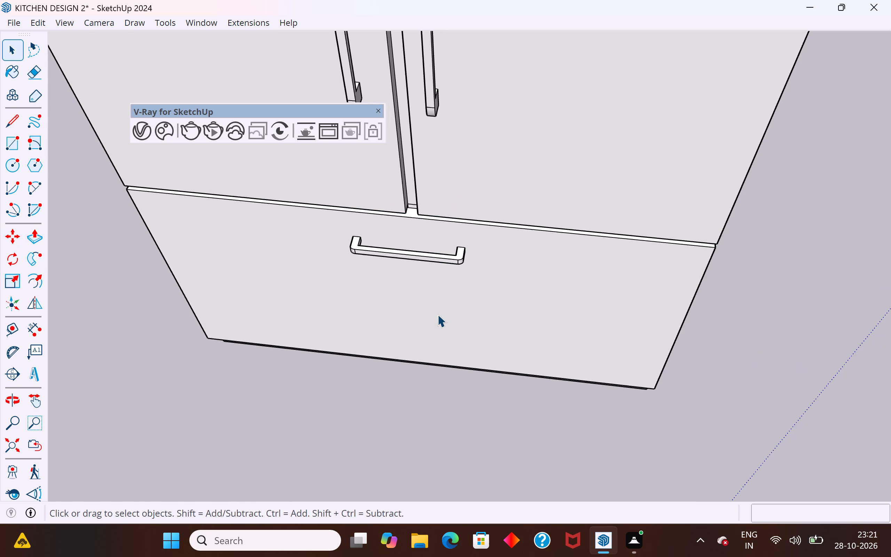
middle_drag(441, 313, 887, 194)
scroll(535, 219, up, 4)
middle_drag(459, 281, 497, 195)
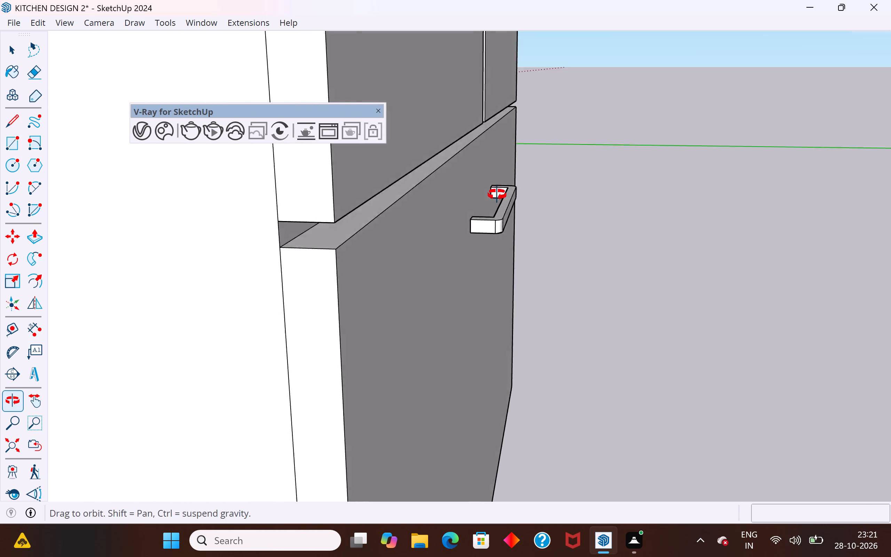
middle_drag(497, 195, 528, 152)
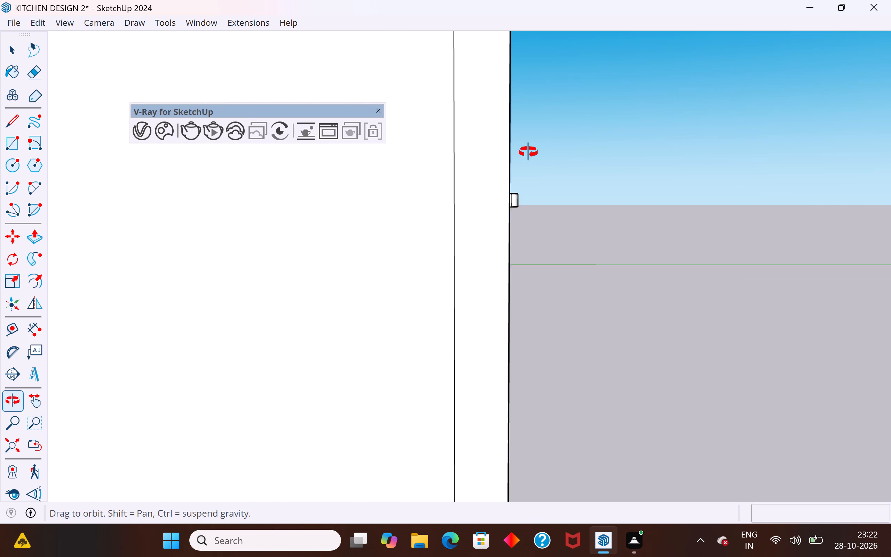
middle_drag(528, 152, 510, 158)
scroll(490, 183, up, 4)
middle_drag(450, 226, 473, 203)
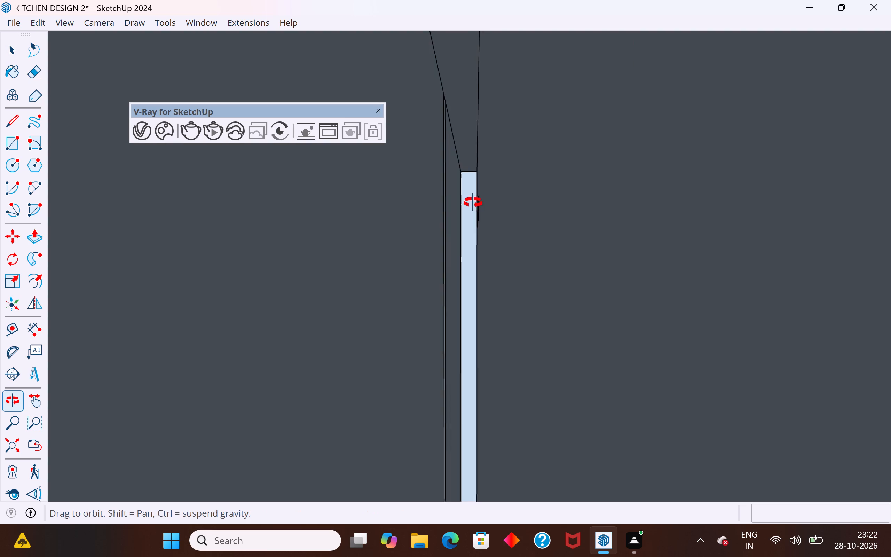
middle_drag(473, 203, 232, 359)
scroll(359, 222, down, 6)
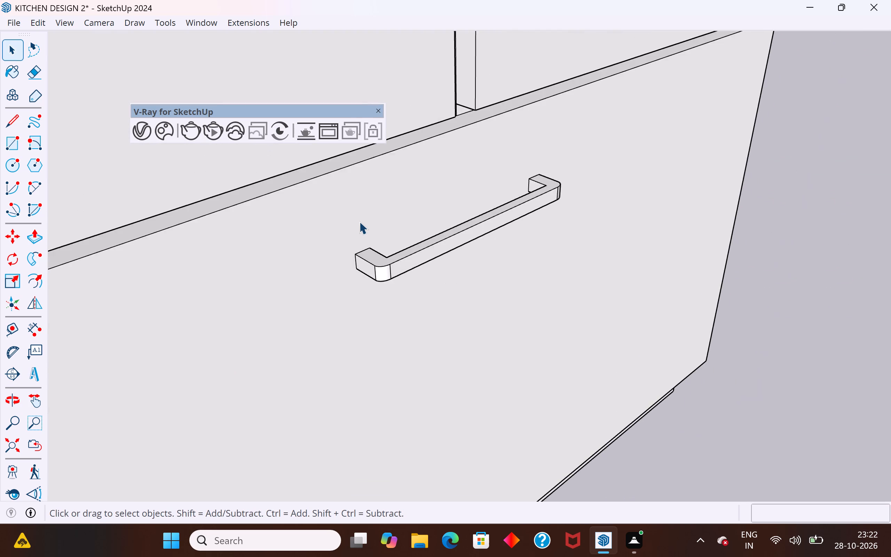
scroll(359, 221, down, 15)
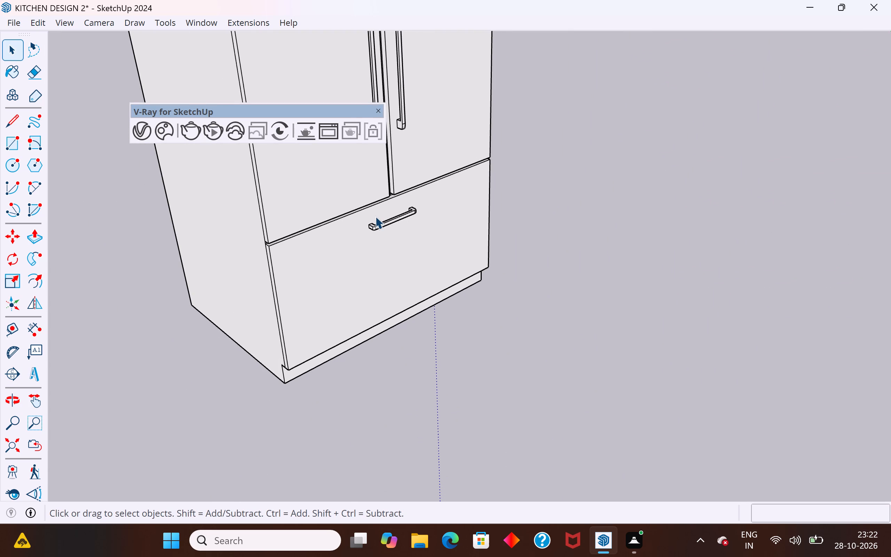
Close the floating V-Ray for SketchUp toolbar that overlaps the model view.
scroll(394, 235, down, 5)
middle_drag(548, 262, 364, 306)
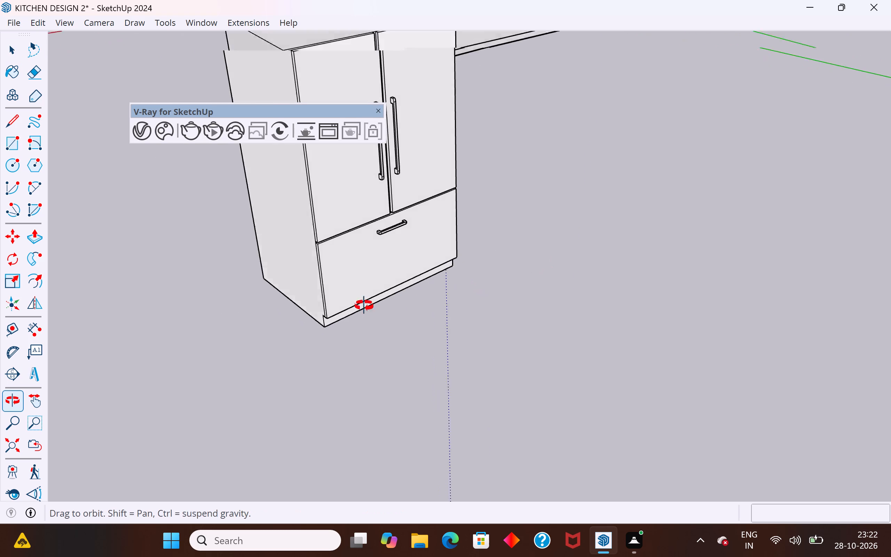
middle_drag(364, 306, 328, 223)
click(454, 328)
scroll(451, 327, down, 3)
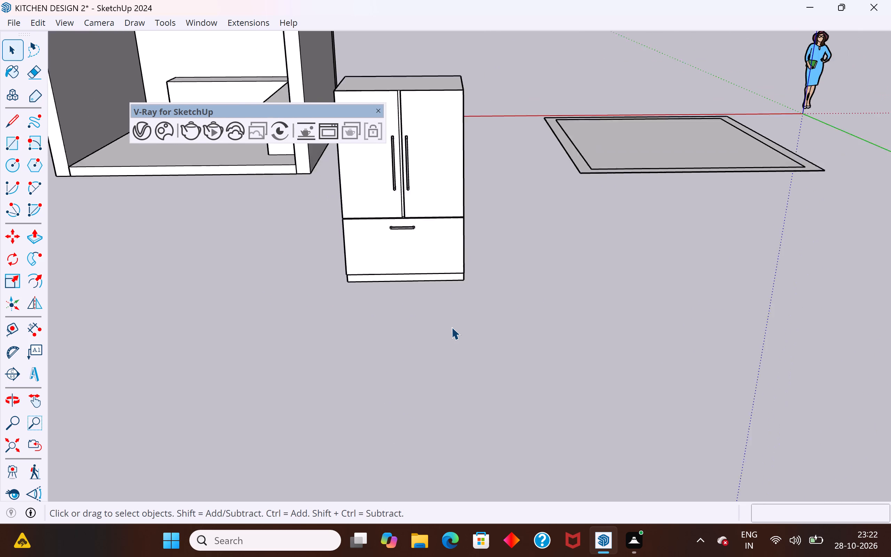
scroll(451, 327, down, 2)
click(378, 106)
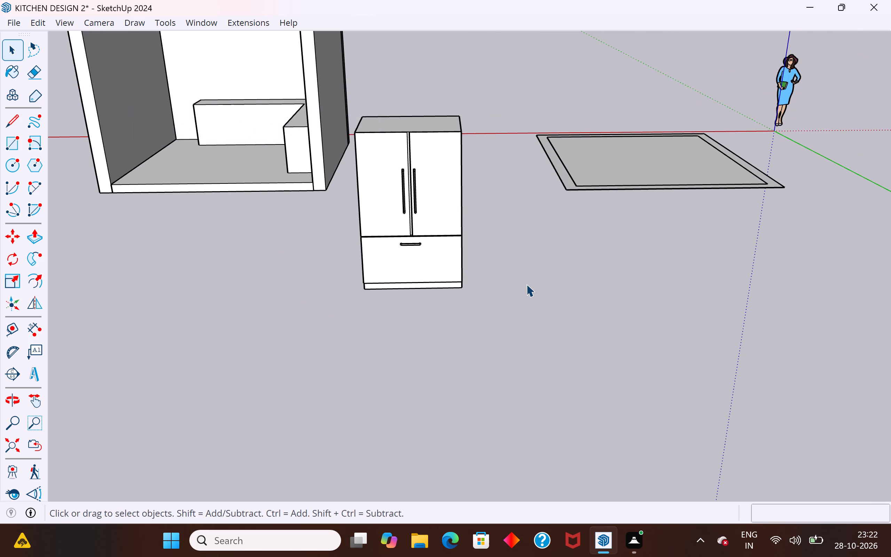
Examine from the front, side and above how the two vertical door handles are placed on the cabinet doors.
click(526, 284)
scroll(418, 169, up, 12)
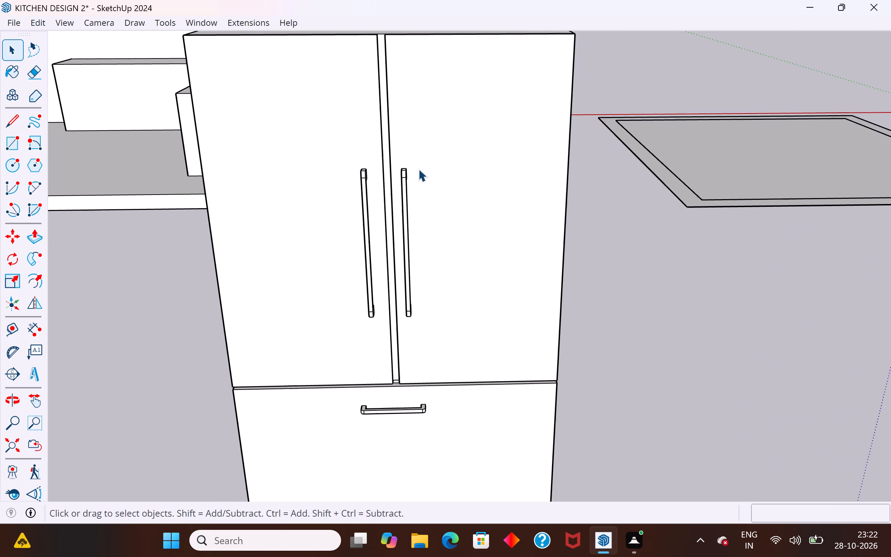
middle_drag(406, 202, 390, 212)
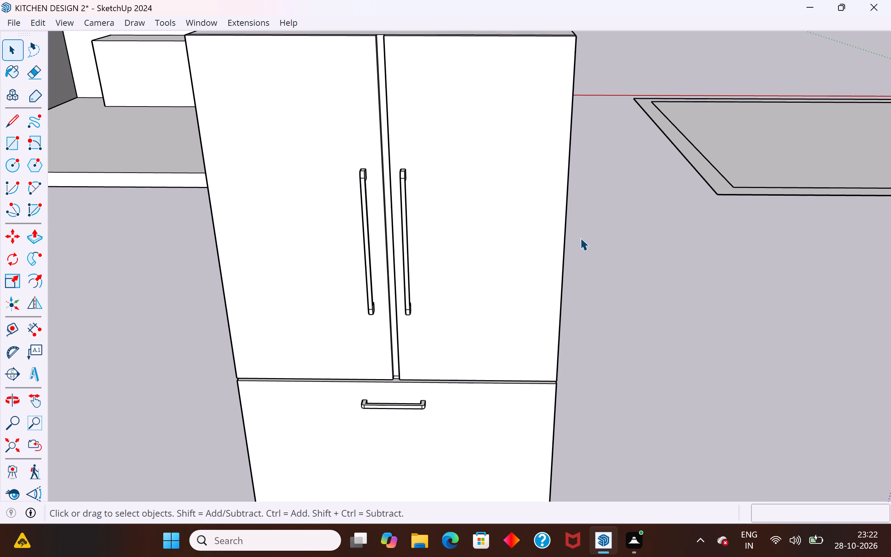
scroll(580, 238, down, 4)
middle_drag(598, 270, 360, 225)
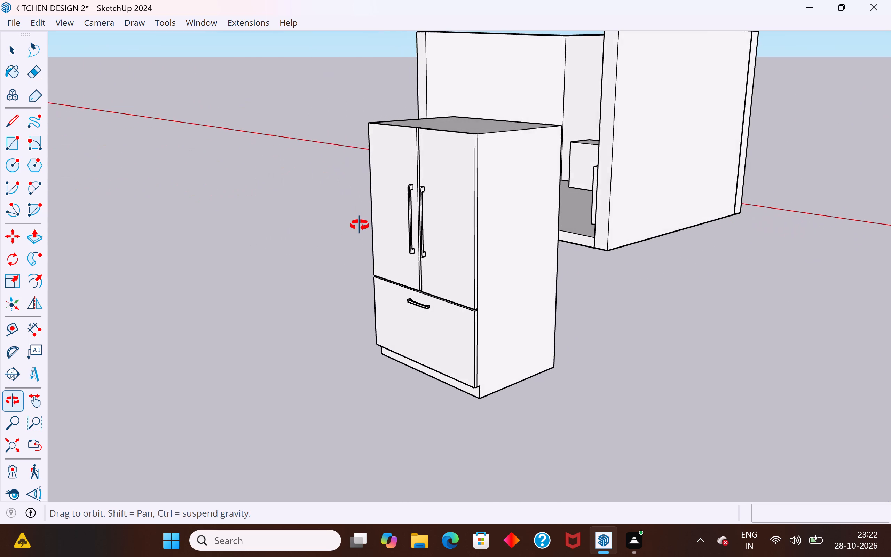
middle_drag(360, 225, 365, 212)
scroll(412, 183, up, 3)
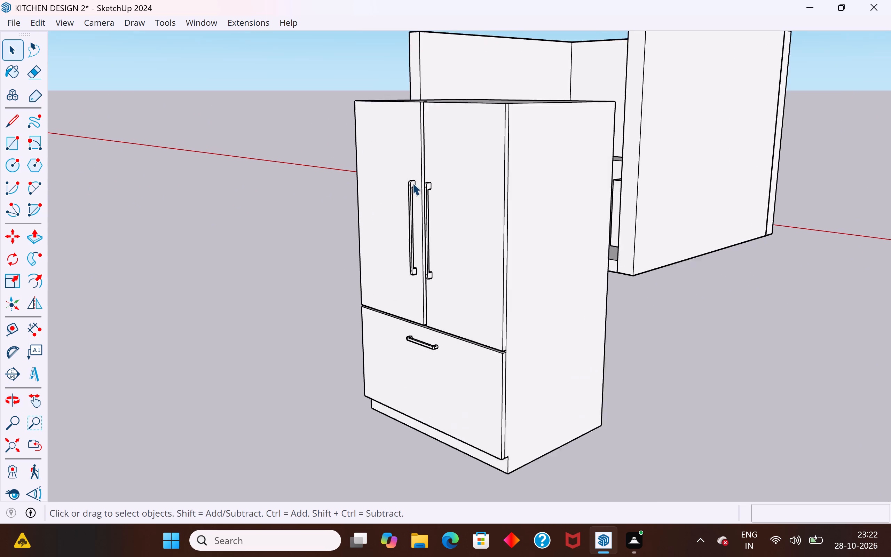
scroll(412, 183, up, 3)
middle_drag(427, 193, 740, 183)
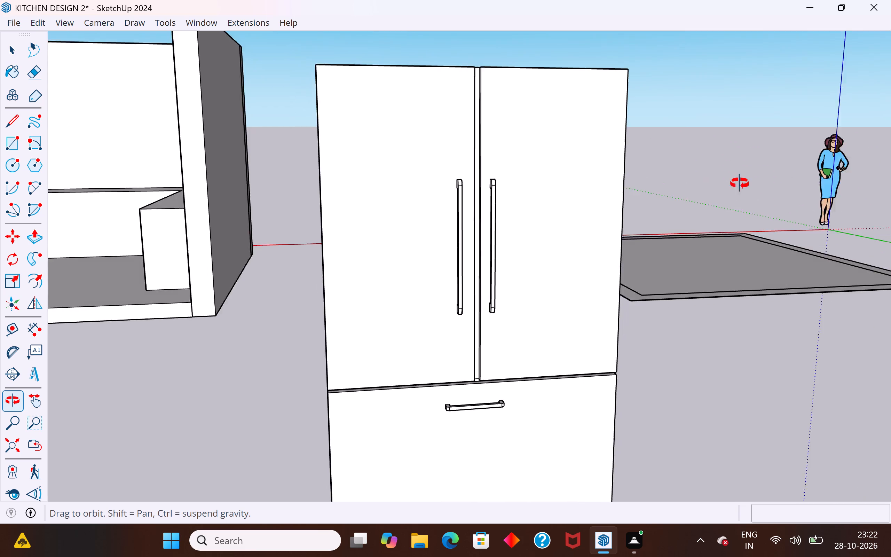
middle_drag(740, 183, 689, 318)
scroll(487, 221, up, 4)
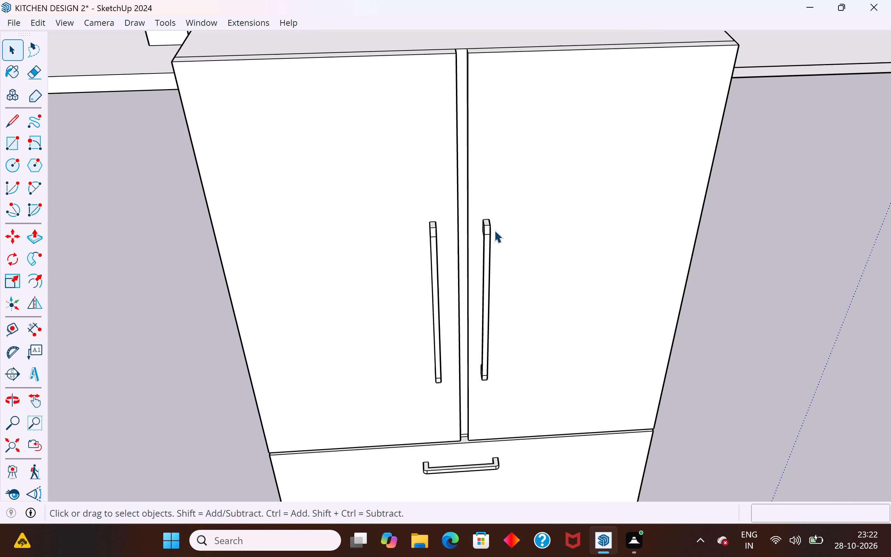
Raise both vertical door handles together by about 4 11/16" on the door faces, and clear the selection.
click(494, 230)
click(800, 305)
click(487, 246)
shift+click(433, 260)
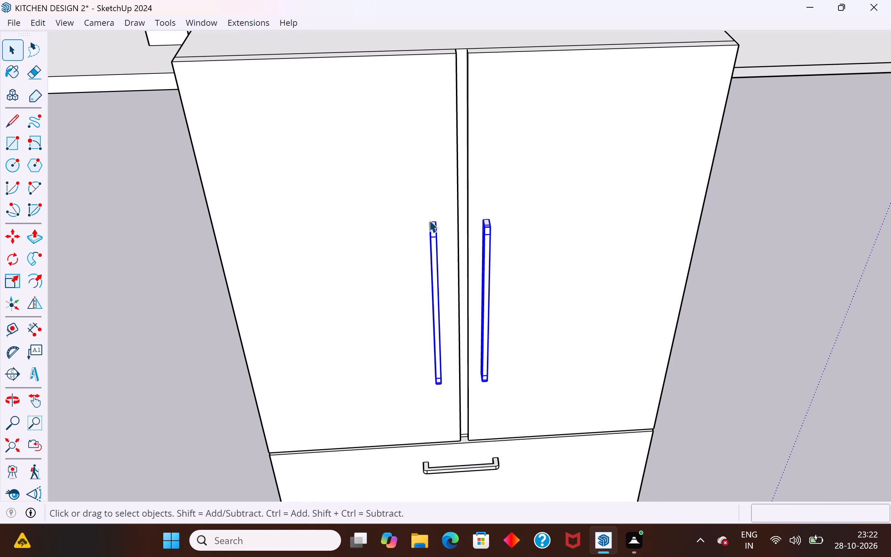
key(m)
scroll(433, 192, up, 3)
click(423, 229)
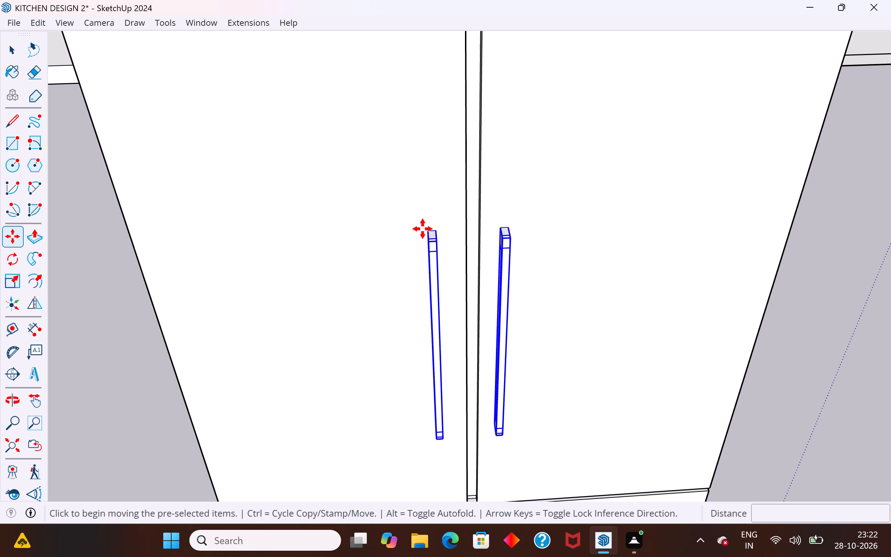
middle_drag(427, 197, 667, 131)
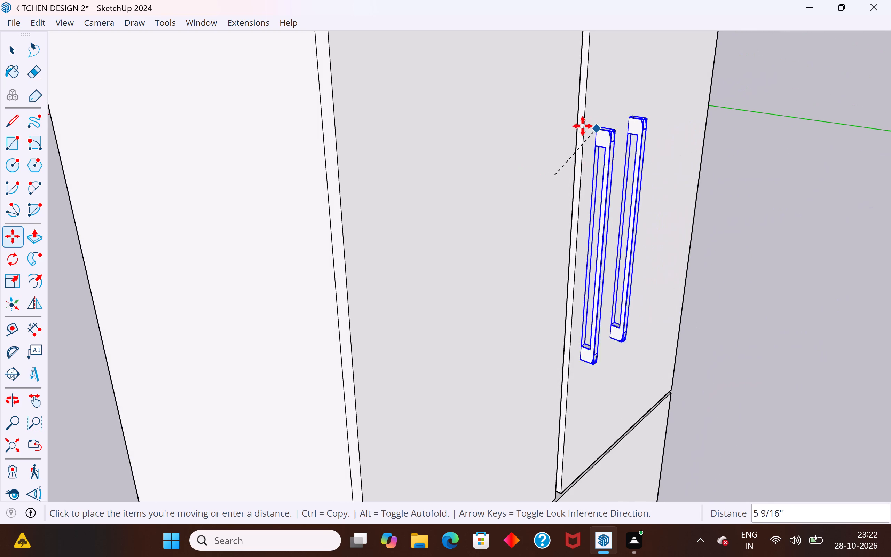
click(559, 113)
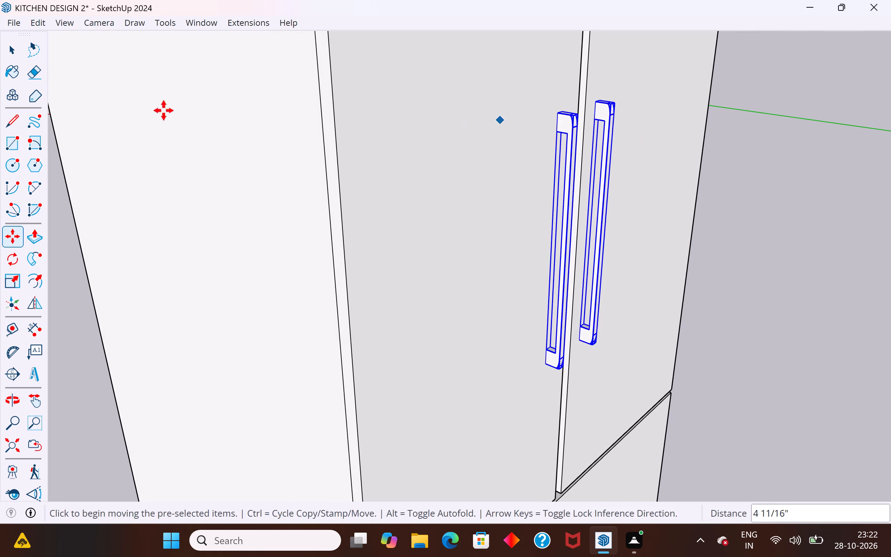
click(8, 46)
click(748, 218)
Move the left door's handle about 5/8" toward the gap between the doors.
scroll(496, 143, down, 4)
middle_drag(577, 193, 525, 158)
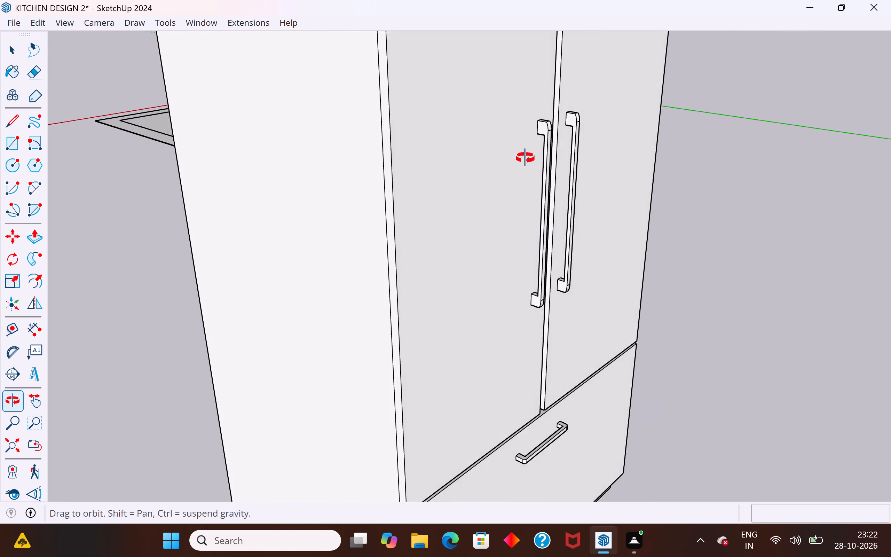
middle_drag(525, 158, 439, 222)
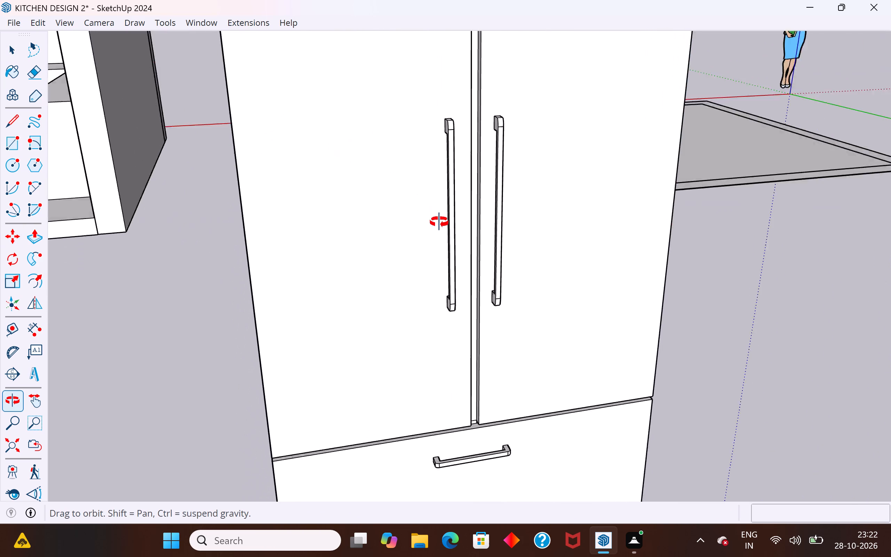
middle_drag(439, 222, 466, 254)
scroll(466, 254, down, 4)
scroll(536, 207, up, 1)
middle_drag(523, 209, 326, 248)
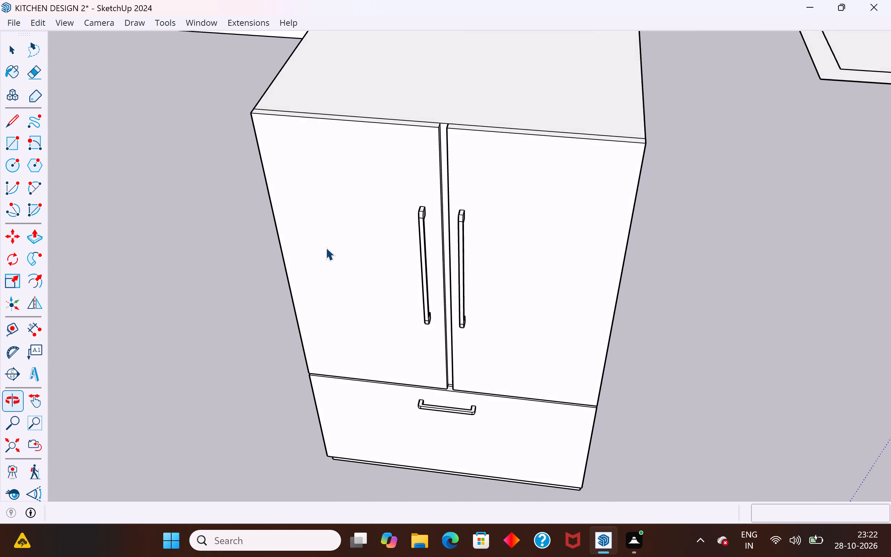
scroll(429, 198, up, 8)
click(424, 217)
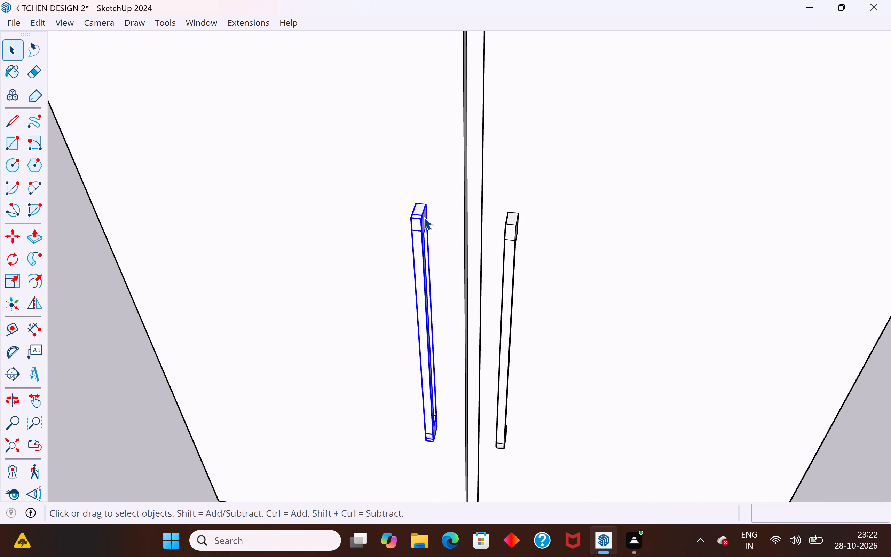
key(m)
scroll(424, 217, up, 3)
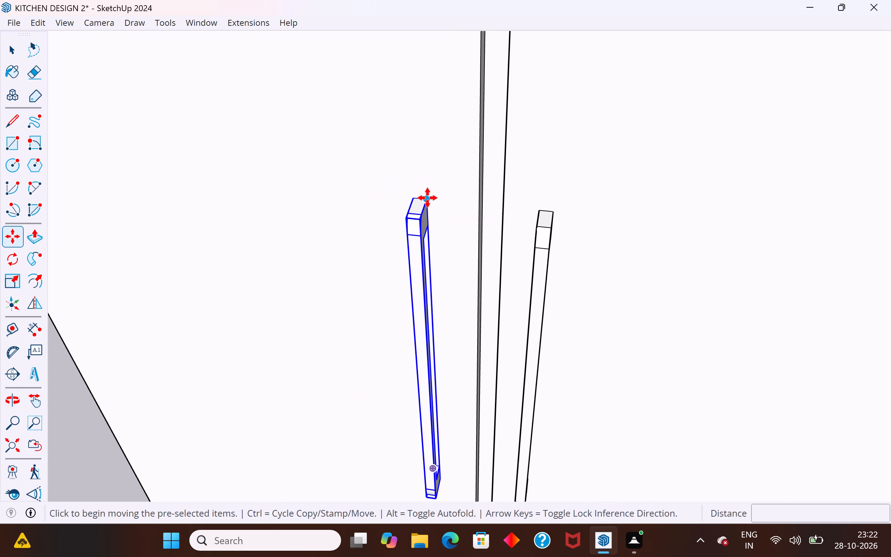
click(427, 198)
click(441, 198)
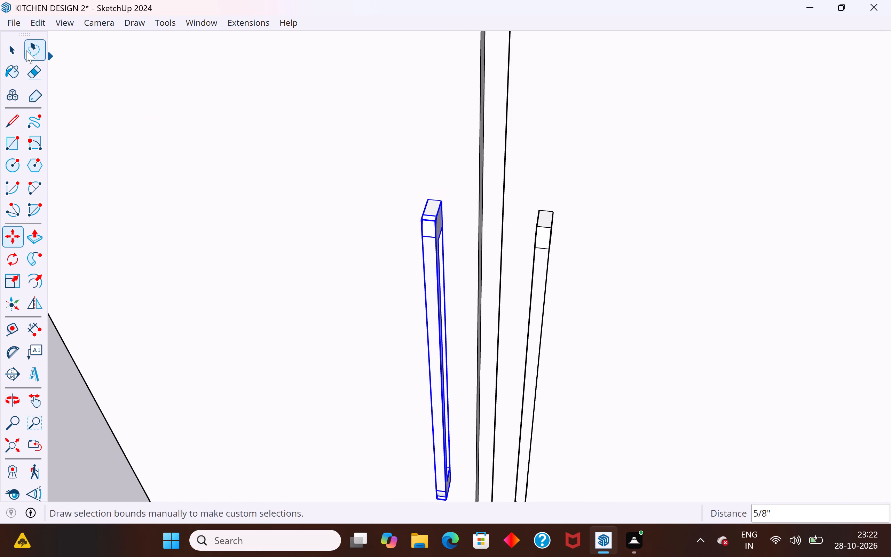
click(20, 51)
Move the right door's handle about 9/16" toward the gap between the doors.
scroll(412, 137, down, 4)
middle_drag(521, 270, 364, 143)
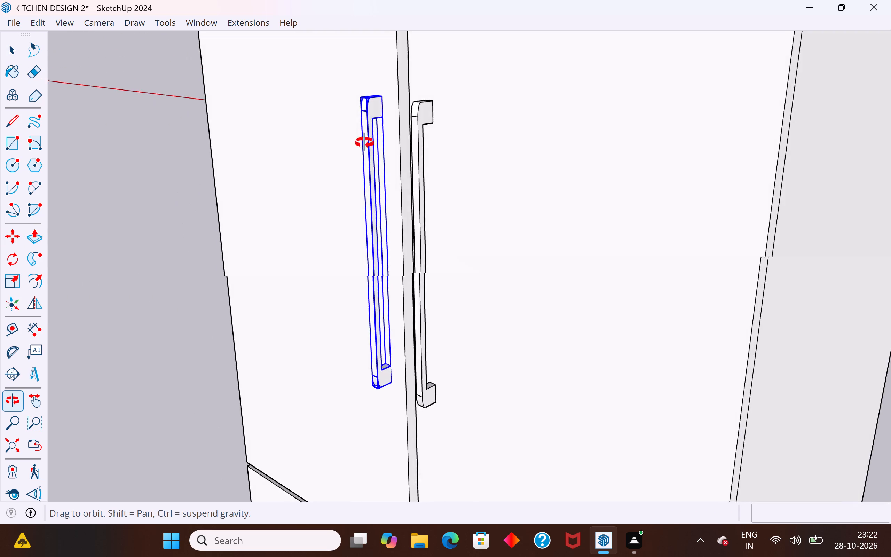
middle_drag(364, 143, 561, 225)
middle_drag(533, 160, 662, 166)
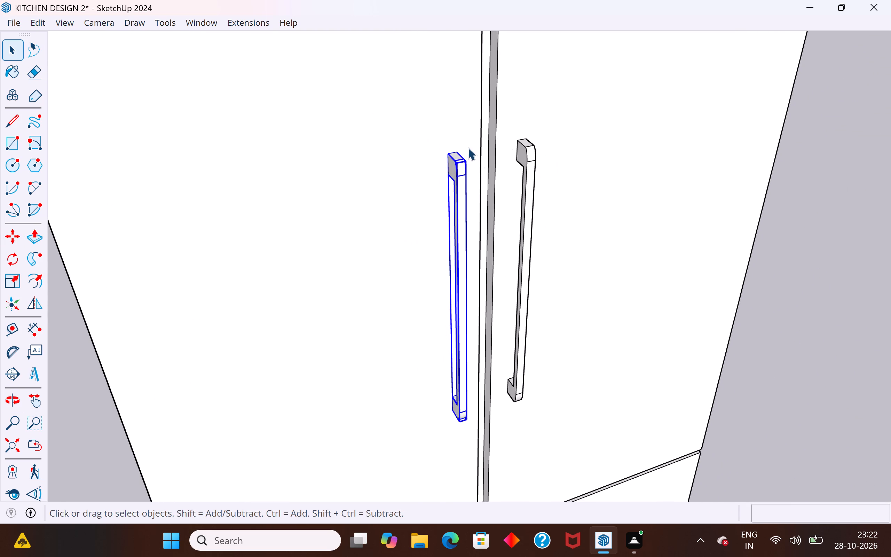
click(519, 152)
key(m)
scroll(522, 150, up, 3)
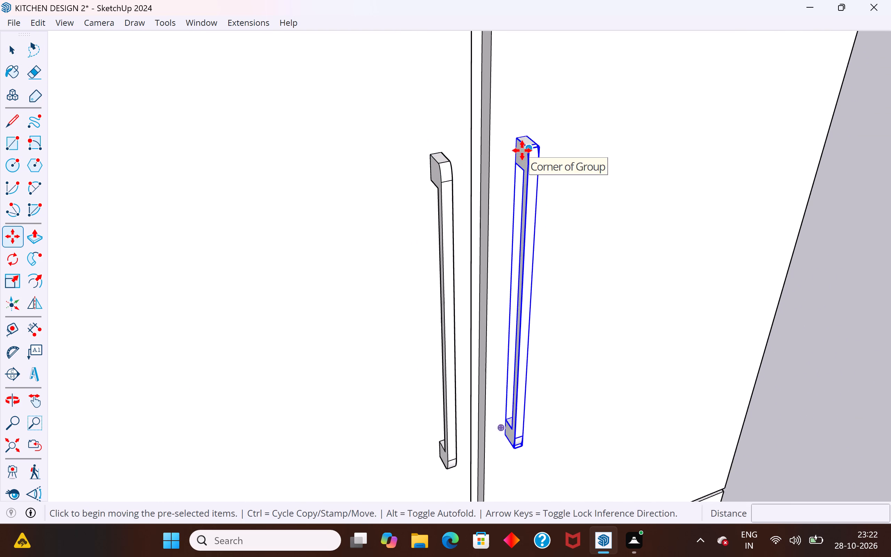
click(517, 132)
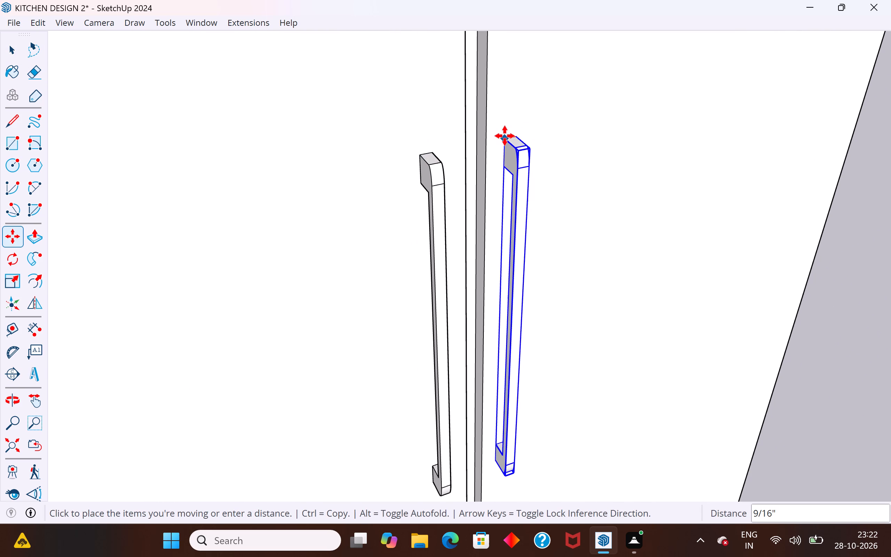
click(505, 136)
click(17, 52)
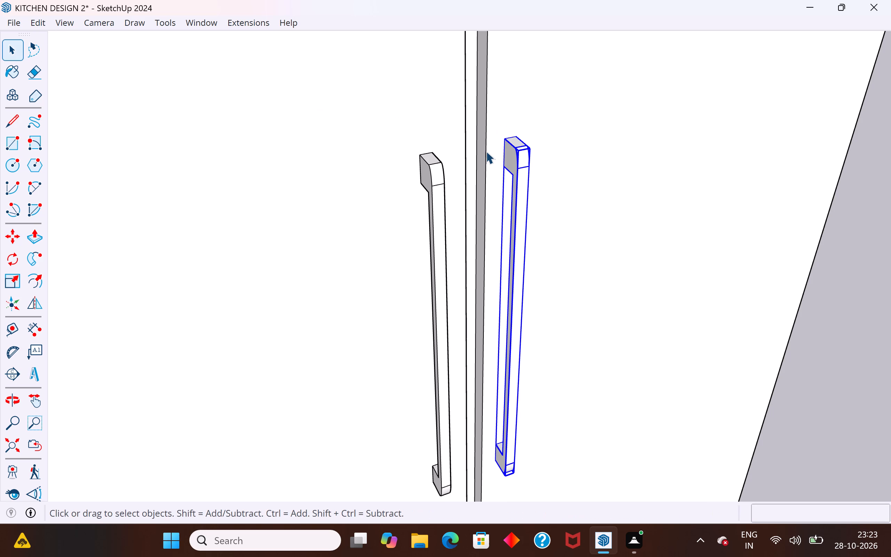
Examine from the front and side how evenly the two door handles are spaced from the central gap.
scroll(486, 151, down, 12)
click(762, 203)
middle_drag(694, 241, 502, 94)
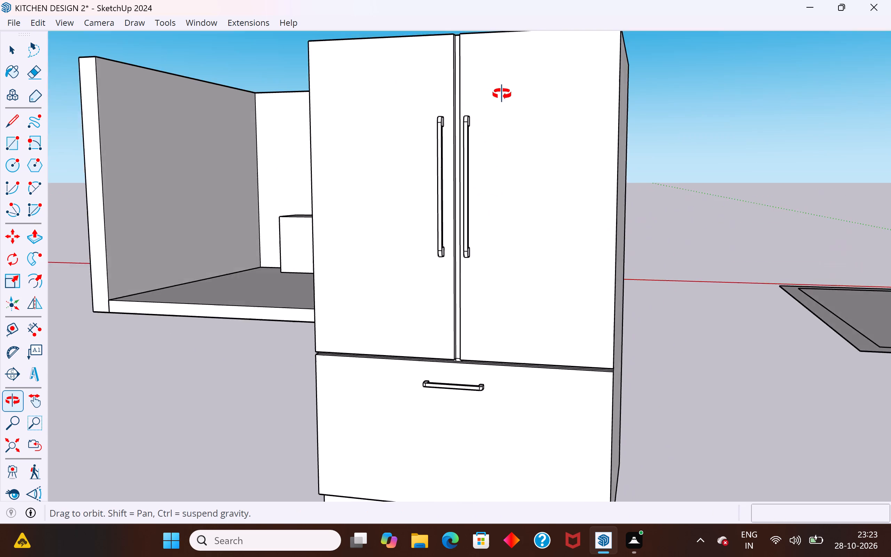
middle_drag(502, 94, 558, 109)
middle_drag(570, 124, 599, 161)
scroll(486, 149, up, 3)
middle_drag(487, 156, 508, 185)
scroll(460, 139, up, 2)
middle_drag(454, 163, 305, 164)
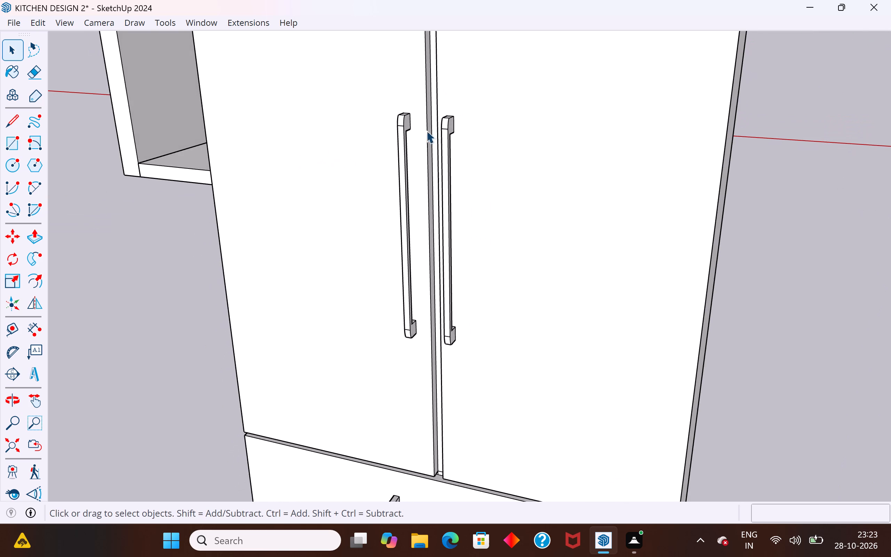
Move the right door's handle about 7/8" away from the central gap to even out the spacing, and clear the selection.
scroll(447, 119, up, 3)
click(447, 119)
key(m)
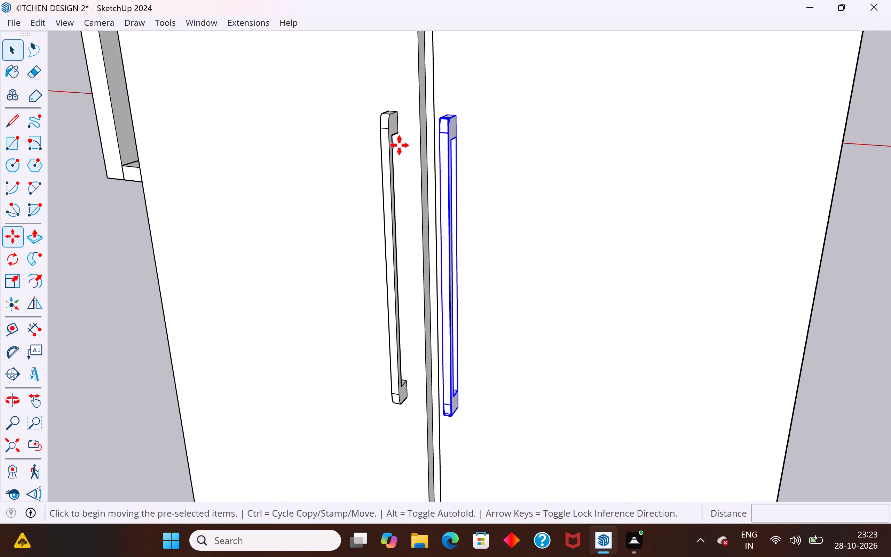
click(456, 121)
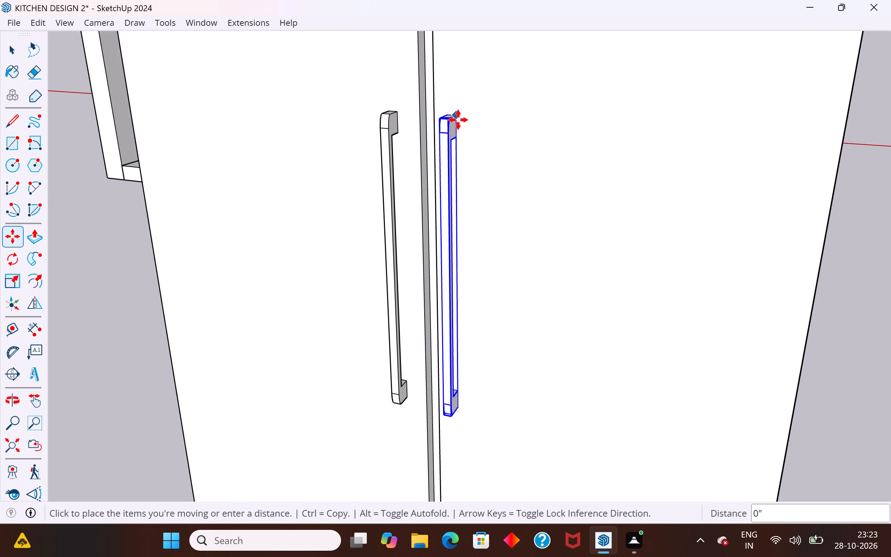
scroll(464, 120, up, 3)
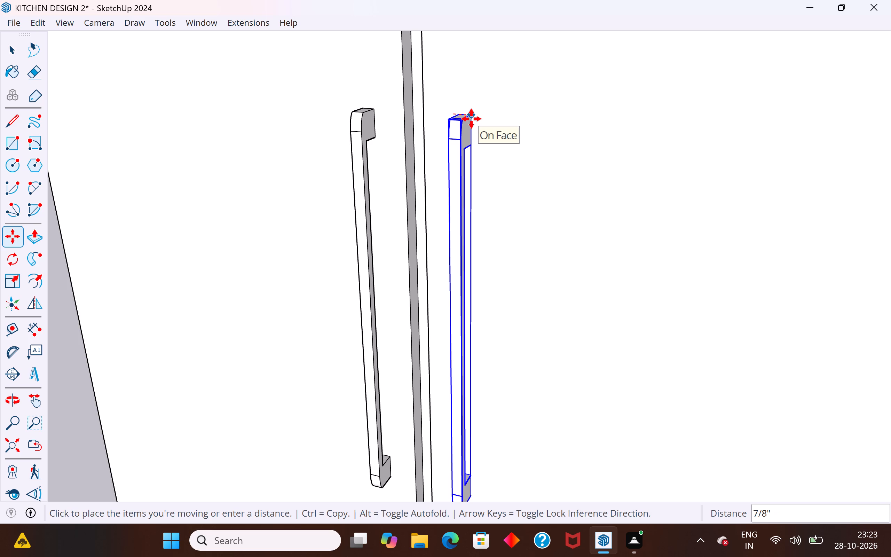
click(471, 119)
click(9, 56)
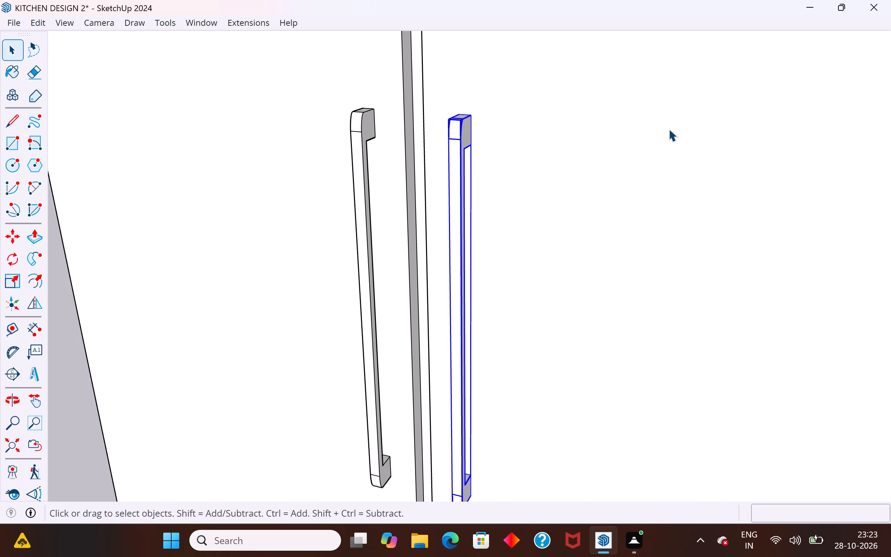
scroll(669, 129, down, 11)
click(842, 210)
Make one group of the entire two-door cabinet, including its lower panel, base and all three handles.
middle_drag(370, 295, 568, 252)
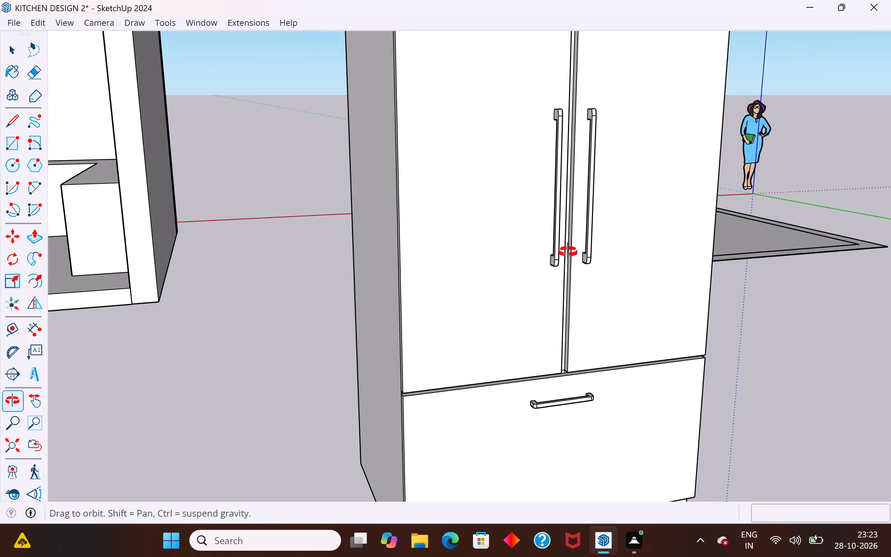
middle_drag(568, 252, 452, 263)
scroll(454, 298, down, 8)
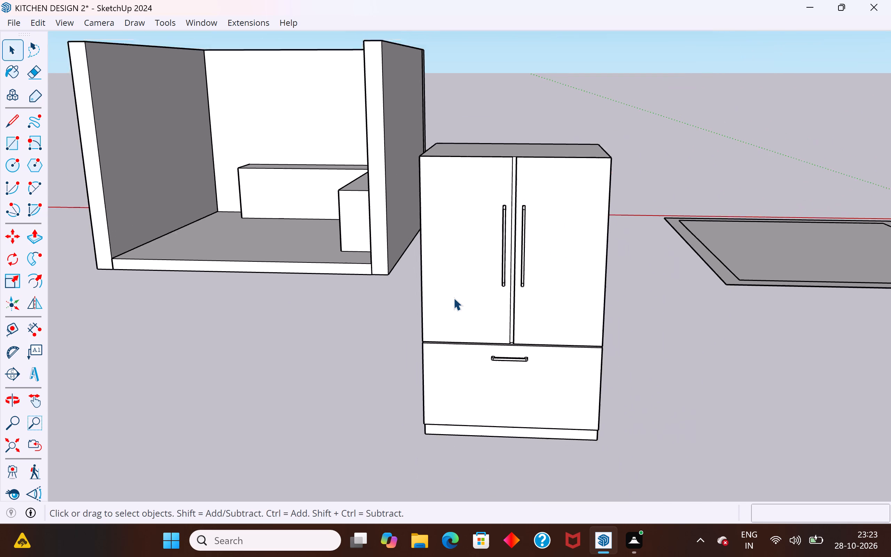
scroll(454, 298, down, 2)
scroll(614, 330, down, 4)
middle_drag(615, 330, 605, 378)
middle_drag(595, 273, 587, 242)
drag(598, 226, 487, 408)
right_click(552, 326)
click(596, 151)
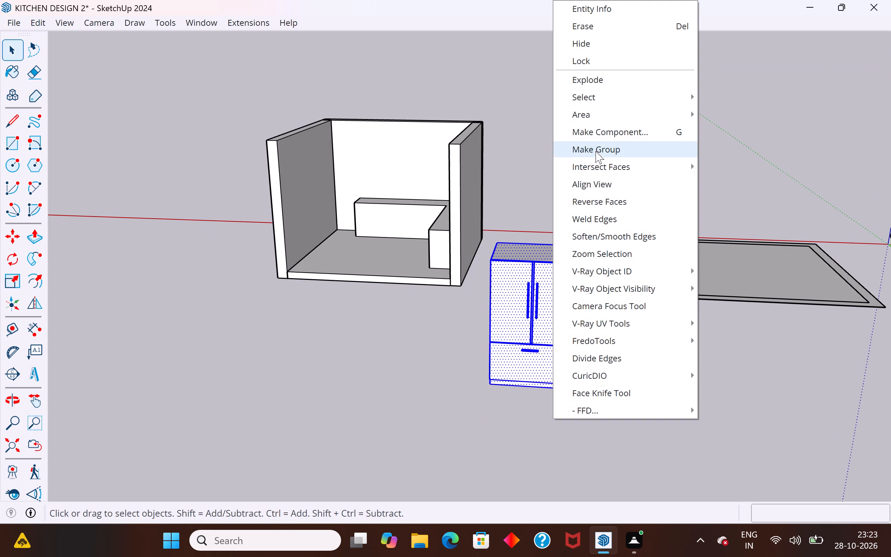
click(620, 359)
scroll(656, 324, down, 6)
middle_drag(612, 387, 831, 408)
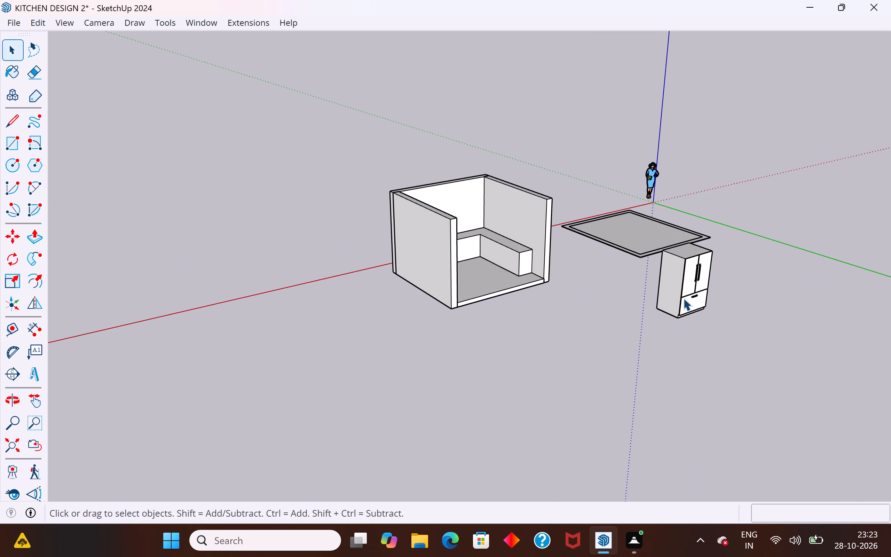
Rotate the grouped two-door cabinet 90° about its bottom front corner and clear the selection.
click(683, 297)
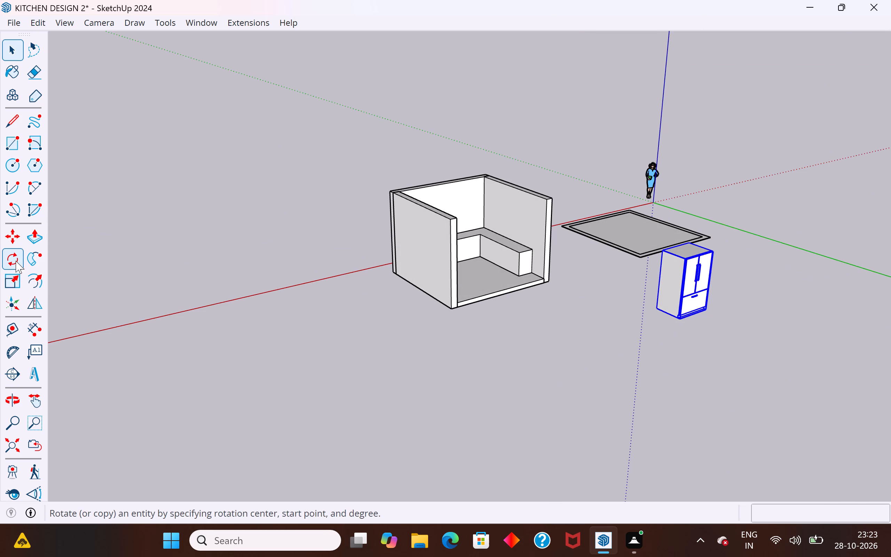
click(16, 261)
scroll(680, 344, up, 7)
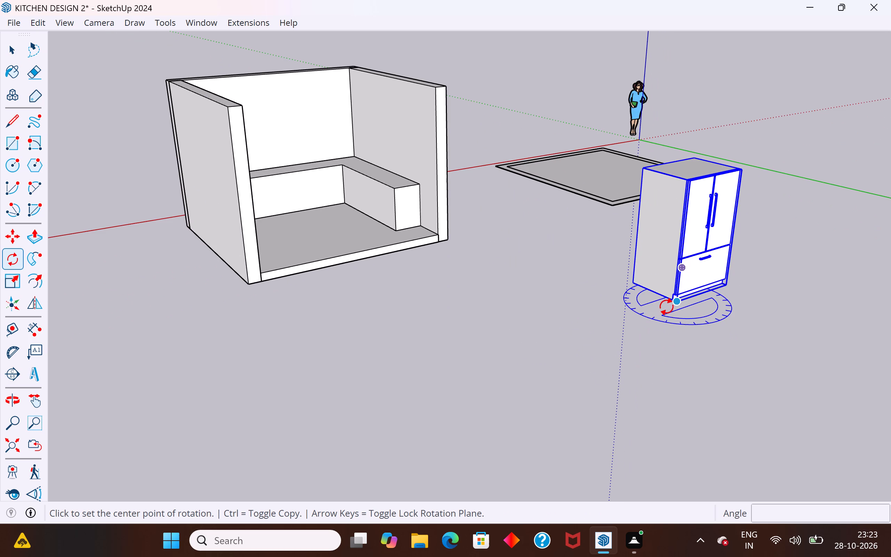
click(673, 305)
click(784, 271)
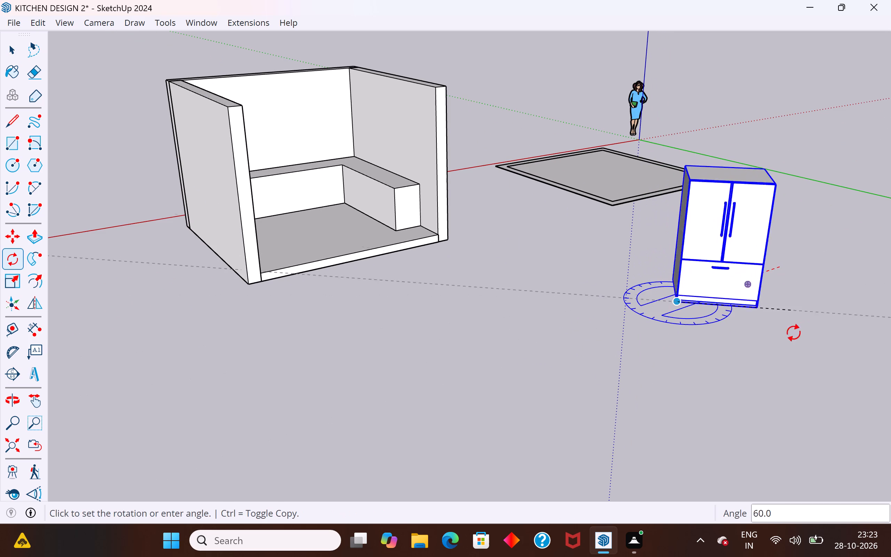
click(782, 353)
click(11, 56)
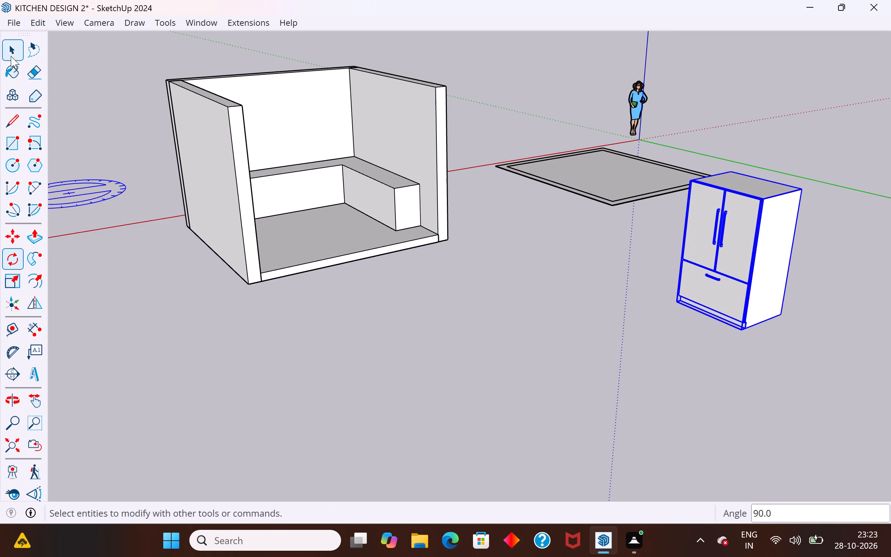
click(405, 340)
Move the cabinet about 19' 4" to the kitchen's open side, at the free end of the counter along the wall.
scroll(482, 341, down, 4)
middle_drag(496, 345, 673, 421)
click(721, 272)
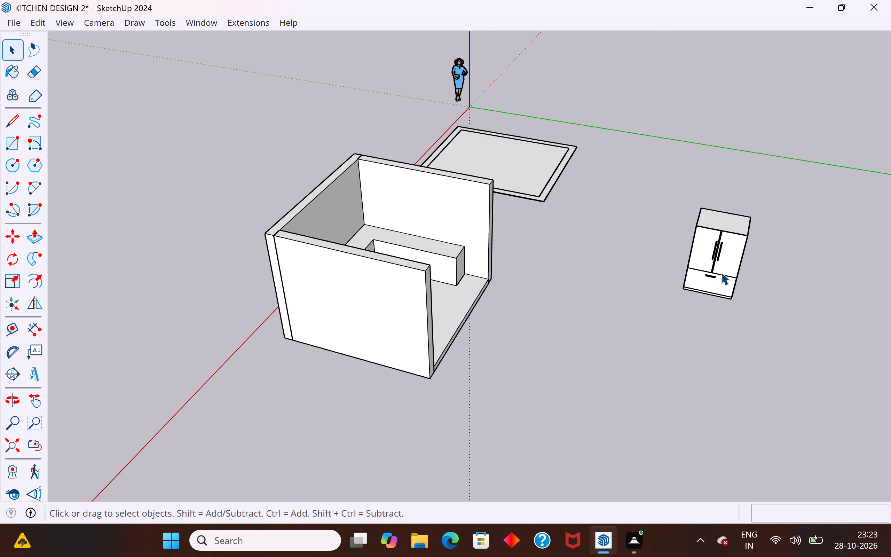
scroll(489, 260, up, 3)
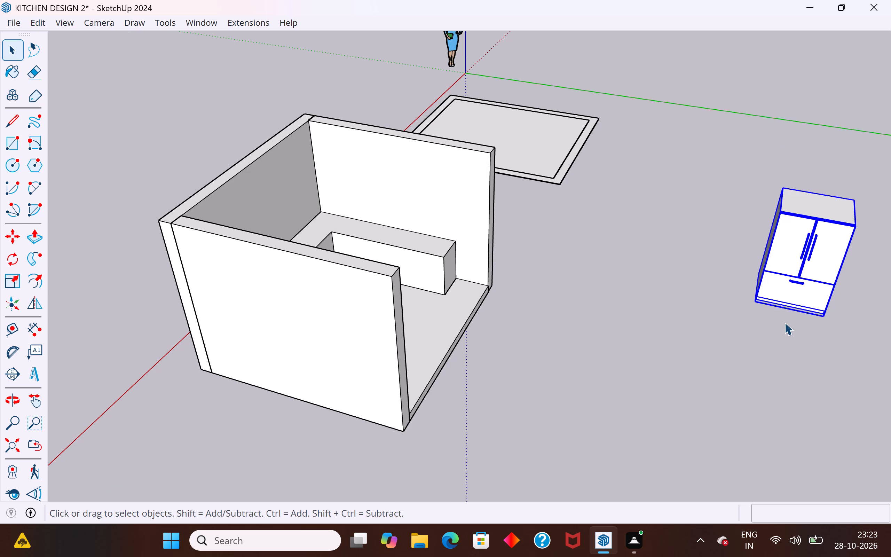
key(m)
middle_drag(835, 319, 552, 243)
scroll(584, 305, down, 2)
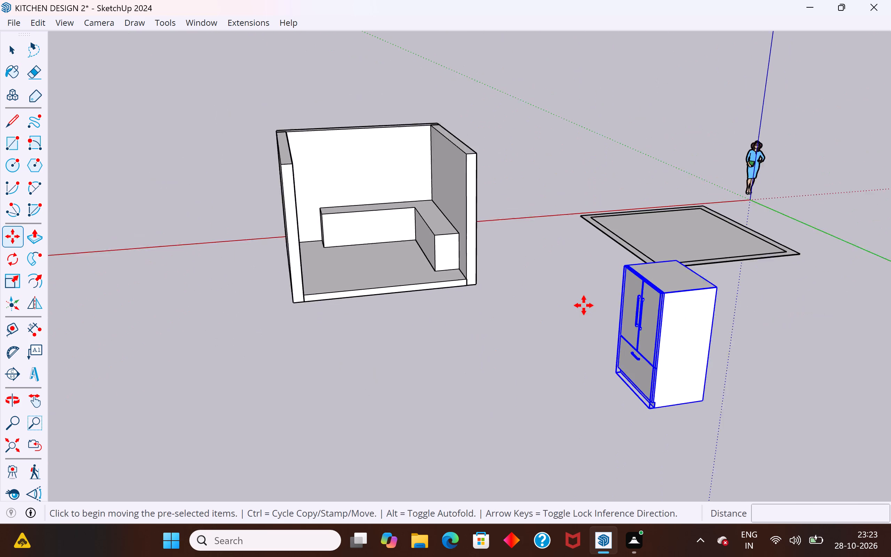
scroll(584, 305, down, 7)
middle_drag(606, 324, 672, 237)
scroll(694, 312, up, 3)
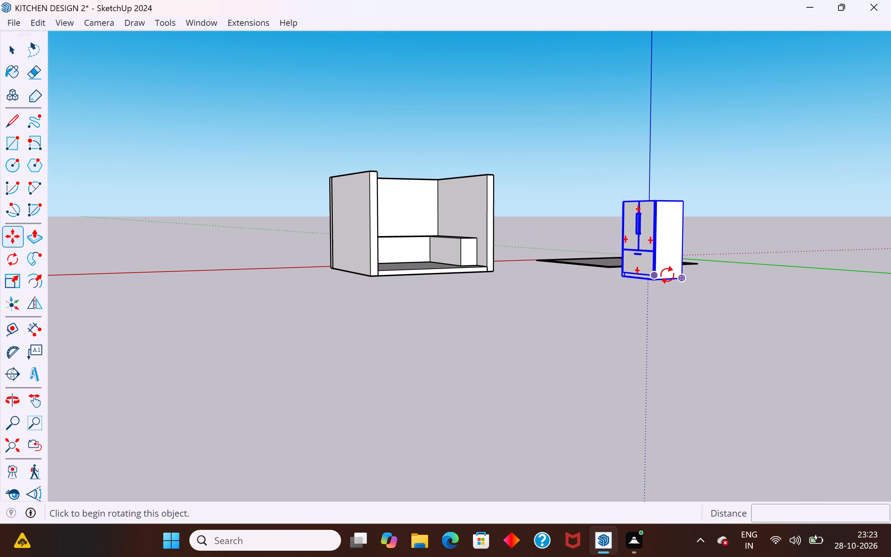
click(659, 281)
scroll(790, 367, down, 4)
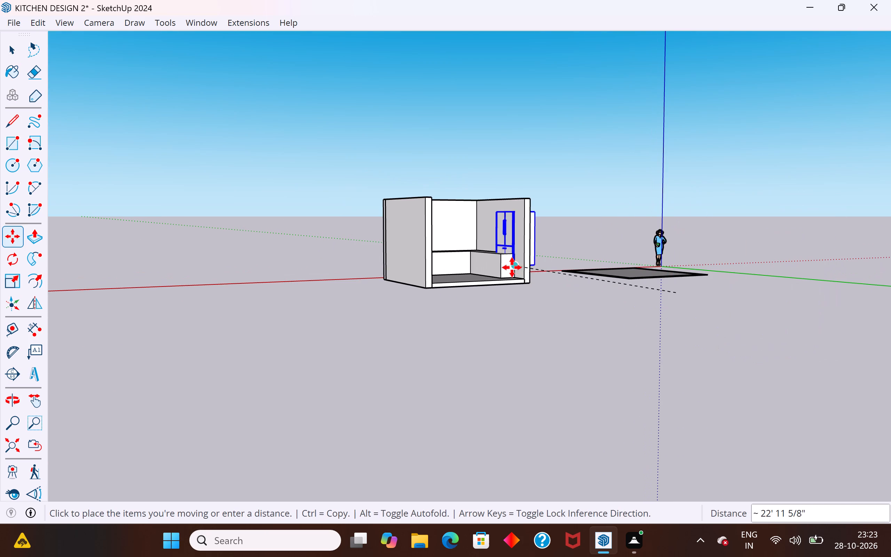
middle_drag(515, 276, 681, 469)
scroll(559, 310, up, 4)
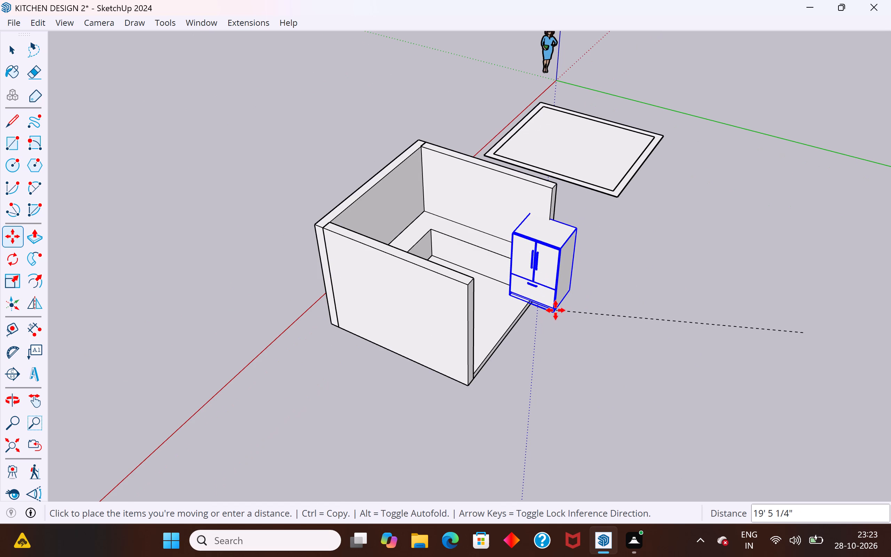
click(556, 307)
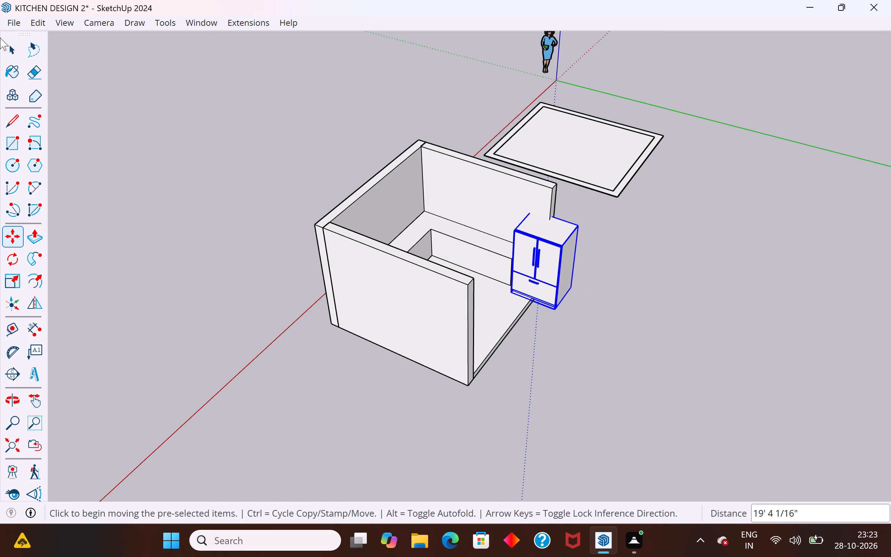
click(20, 47)
click(247, 266)
Push the end face of the counter beside the cabinet back about 1' 3 11/16" to shorten that counter run.
scroll(468, 278, up, 4)
middle_drag(491, 276, 661, 319)
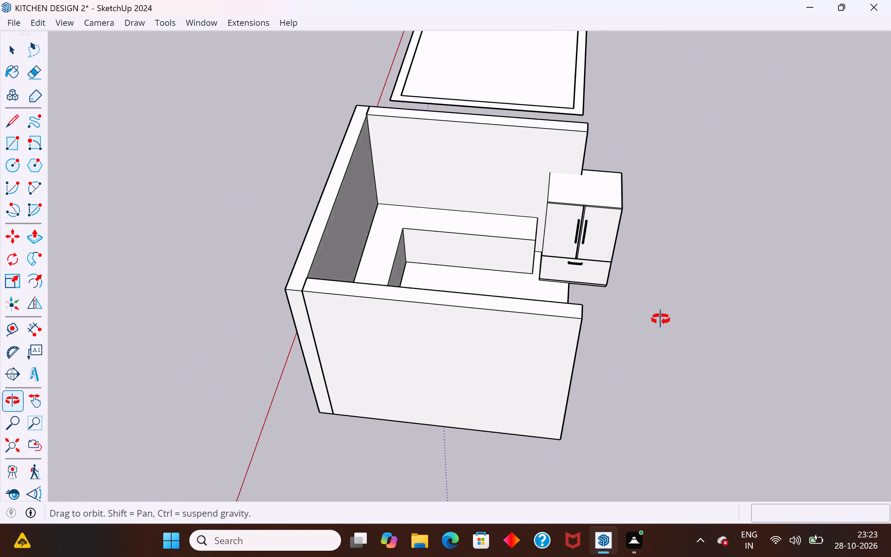
middle_drag(661, 319, 773, 316)
scroll(444, 180, up, 4)
middle_drag(555, 227, 462, 221)
scroll(527, 249, up, 2)
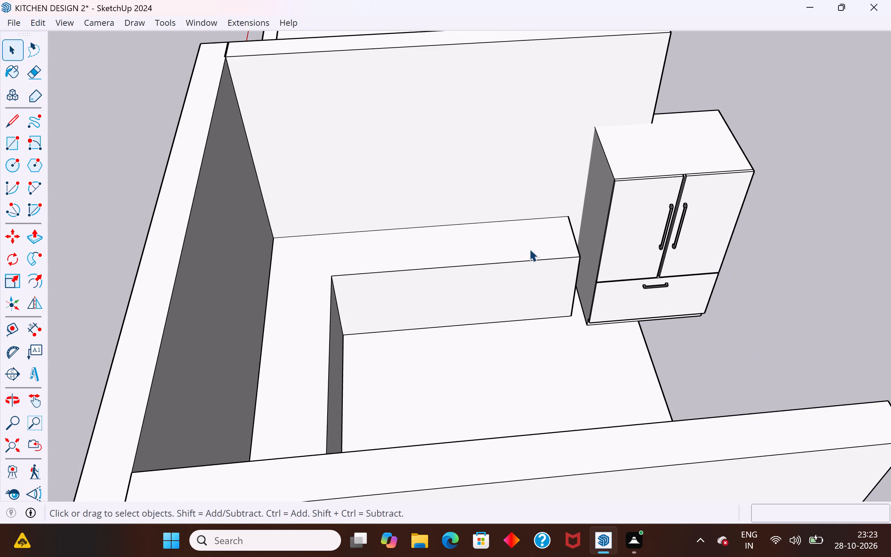
middle_drag(553, 275, 246, 270)
scroll(447, 287, up, 5)
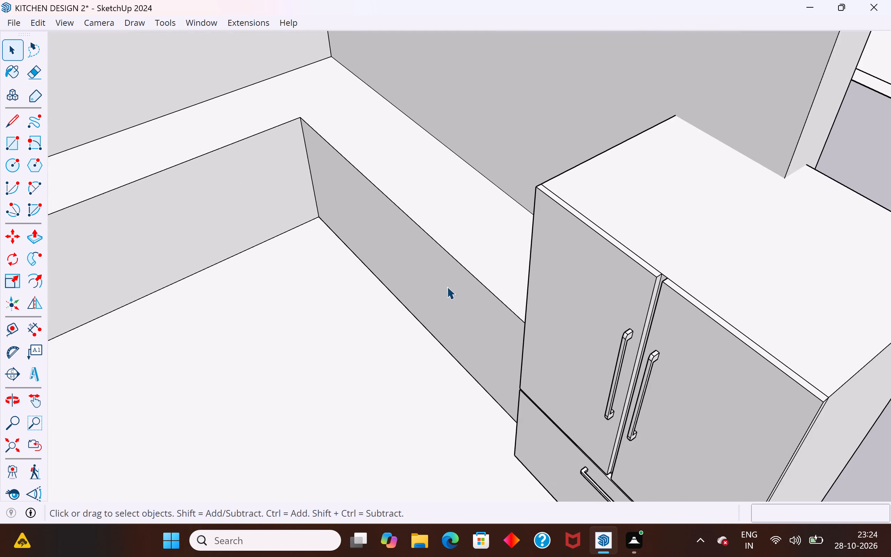
scroll(473, 223, down, 5)
middle_drag(548, 199, 550, 187)
middle_drag(437, 278, 510, 199)
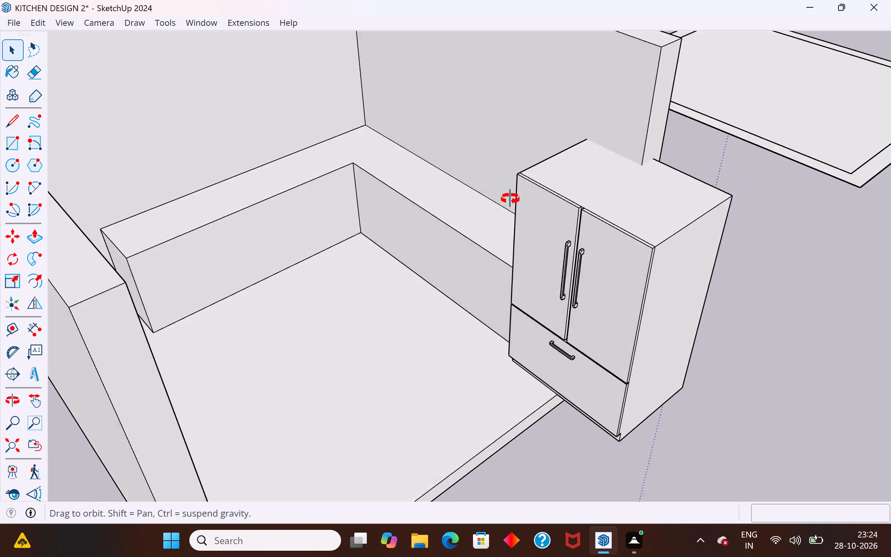
middle_drag(510, 199, 519, 129)
scroll(542, 245, up, 11)
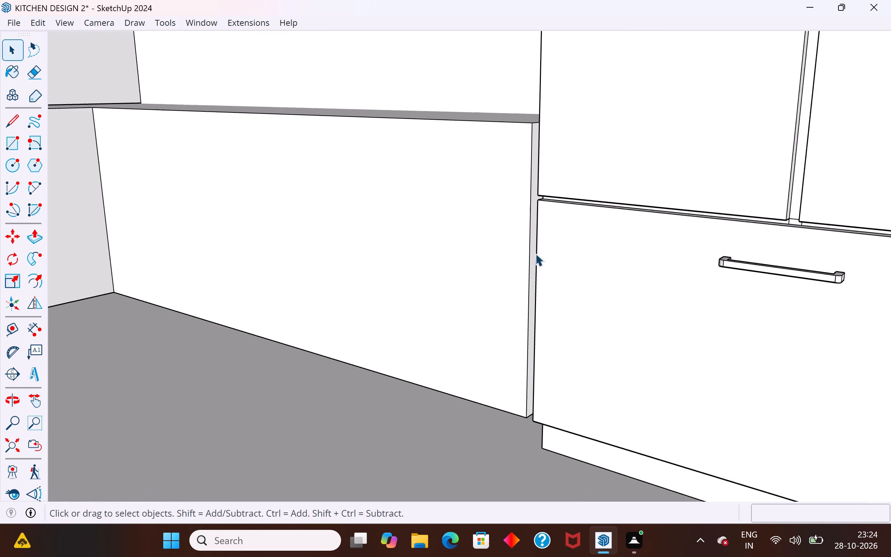
scroll(535, 253, up, 2)
scroll(531, 248, down, 2)
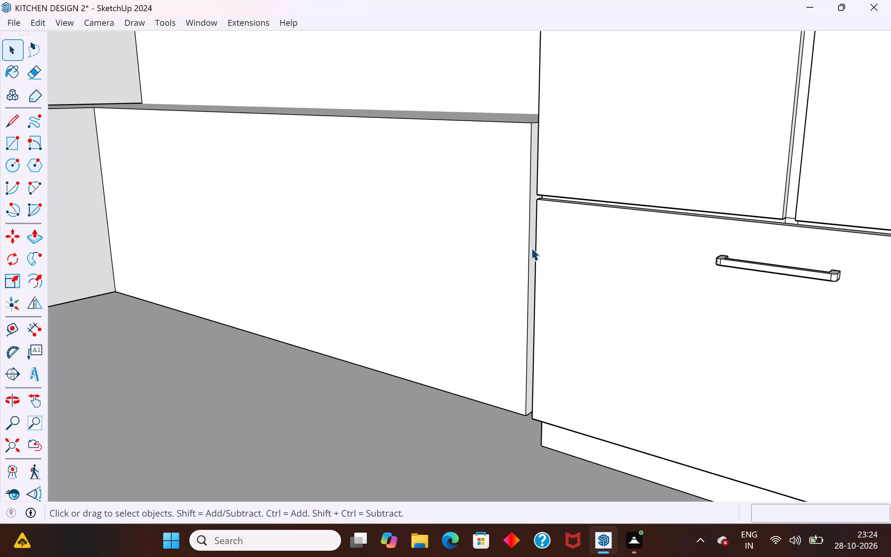
click(531, 248)
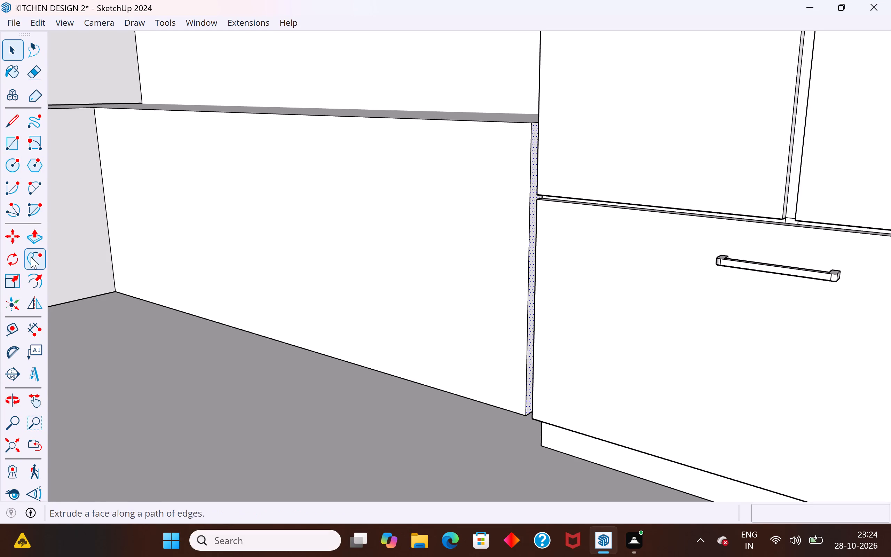
click(33, 226)
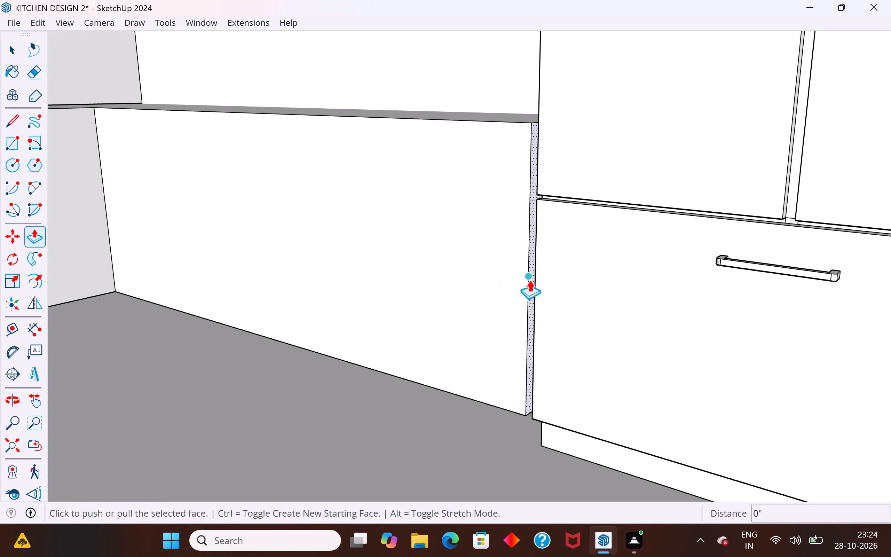
click(529, 280)
click(426, 248)
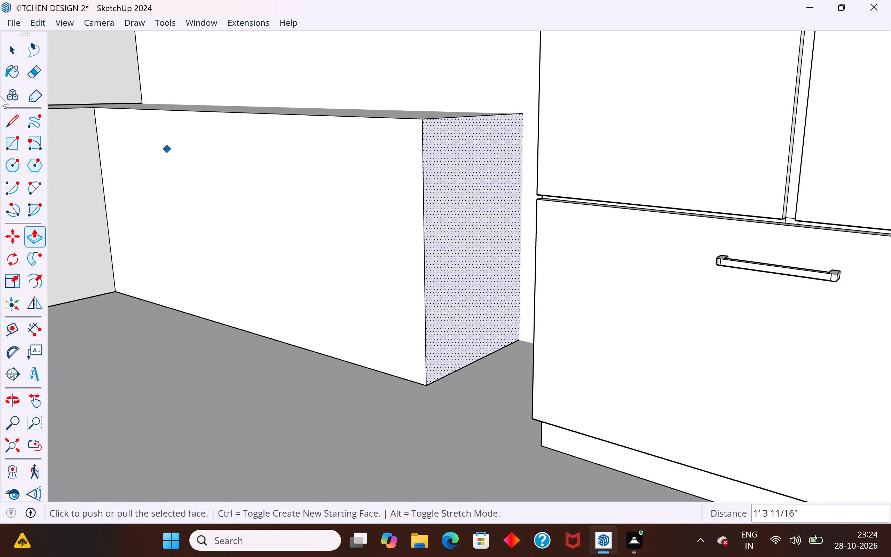
click(9, 58)
Hide the side wall that stands opposite the cabinet's doors and blocks the view into the kitchen.
scroll(220, 185, down, 10)
middle_drag(229, 191, 439, 240)
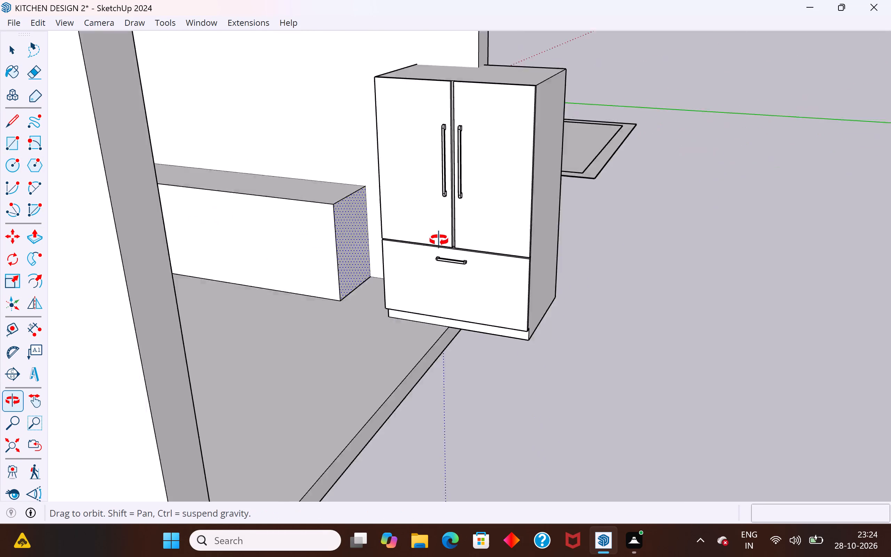
middle_drag(439, 240, 362, 199)
click(337, 206)
right_click(337, 206)
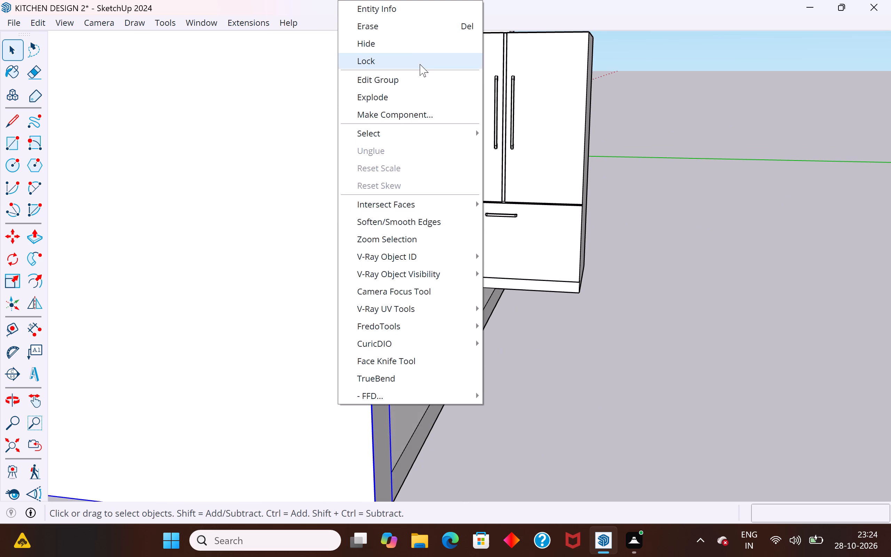
click(412, 47)
click(583, 307)
Move the cabinet about 8 5/16" forward, out of the wall behind it, and clear the selection.
scroll(692, 293, down, 4)
middle_drag(694, 293, 717, 274)
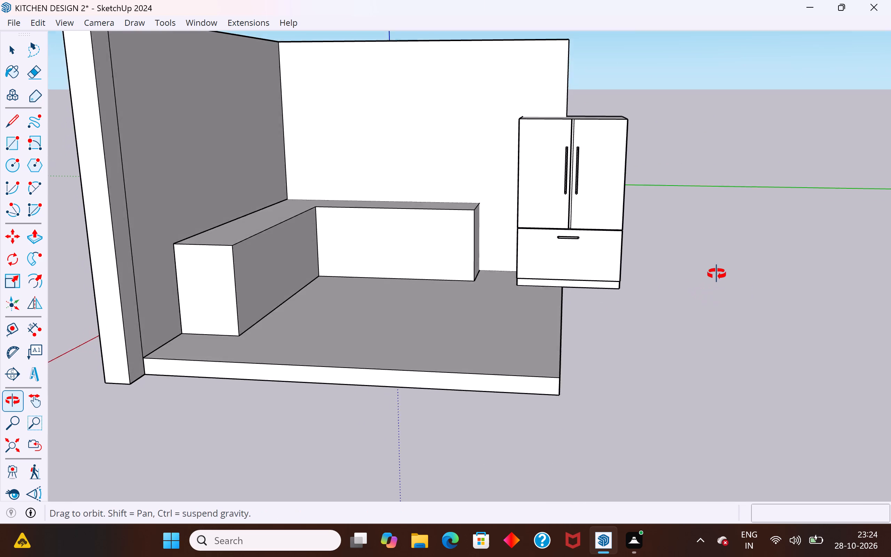
middle_drag(717, 274, 661, 316)
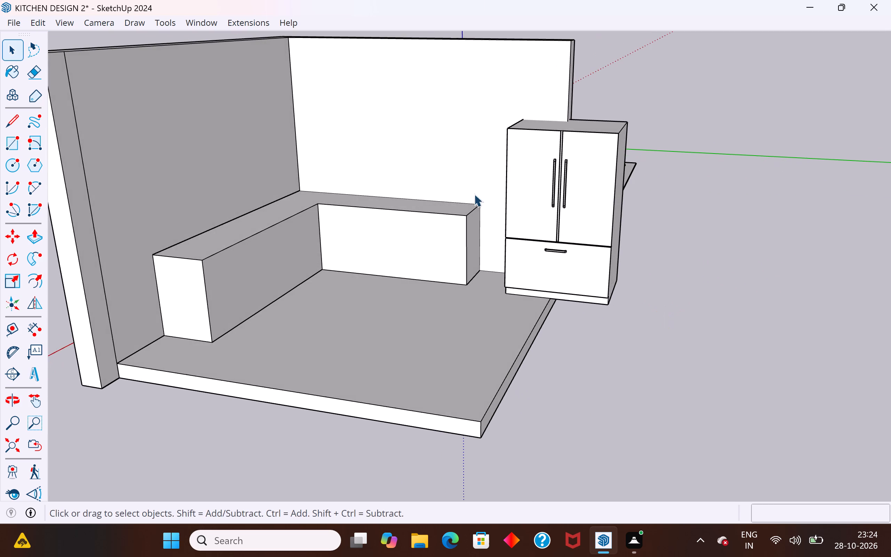
scroll(474, 194, down, 1)
middle_drag(474, 194, 601, 277)
middle_drag(700, 226, 475, 280)
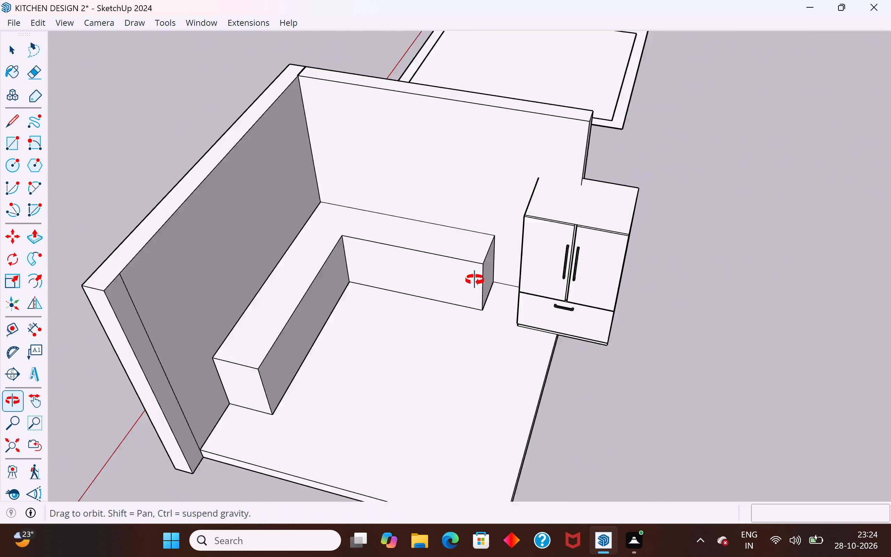
middle_drag(475, 280, 205, 283)
click(460, 321)
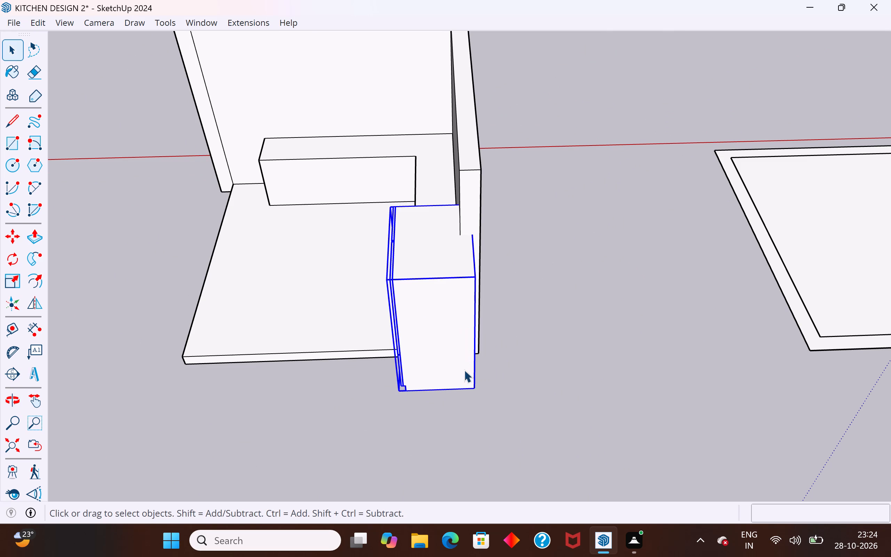
key(m)
click(394, 395)
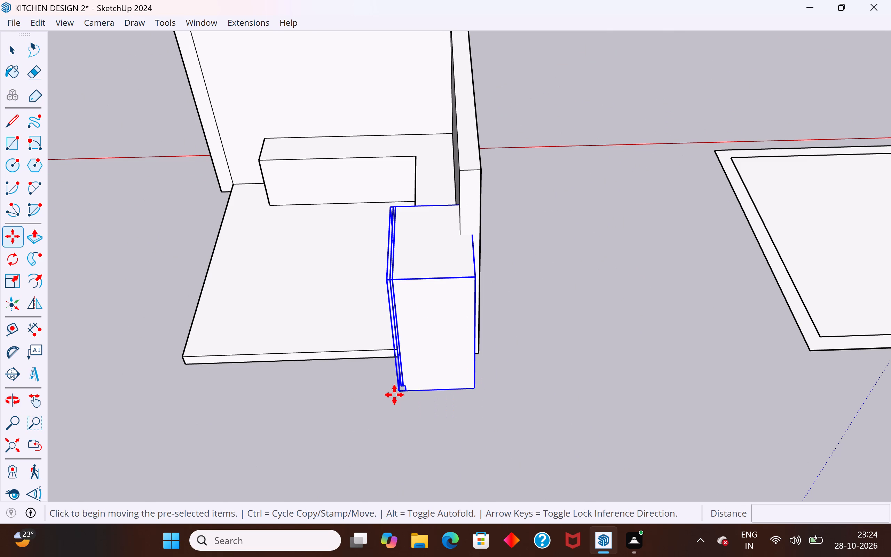
click(382, 394)
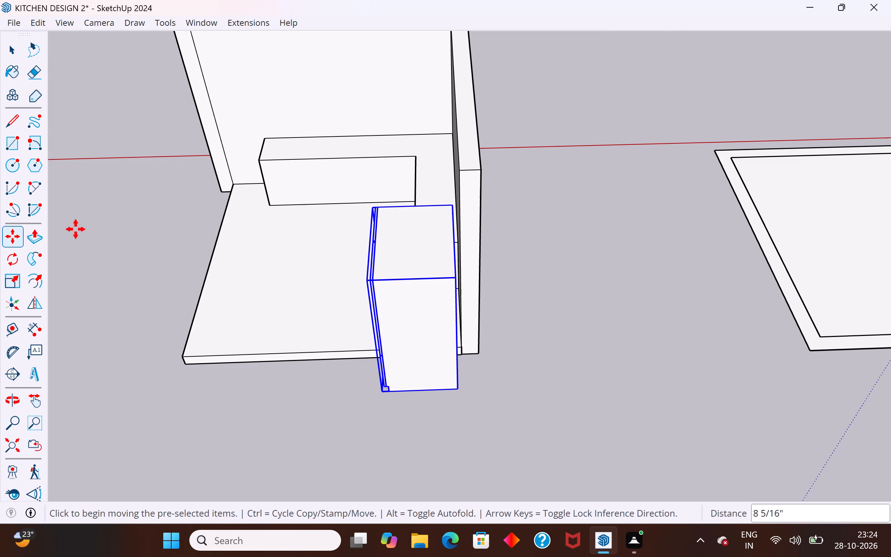
click(23, 51)
click(12, 53)
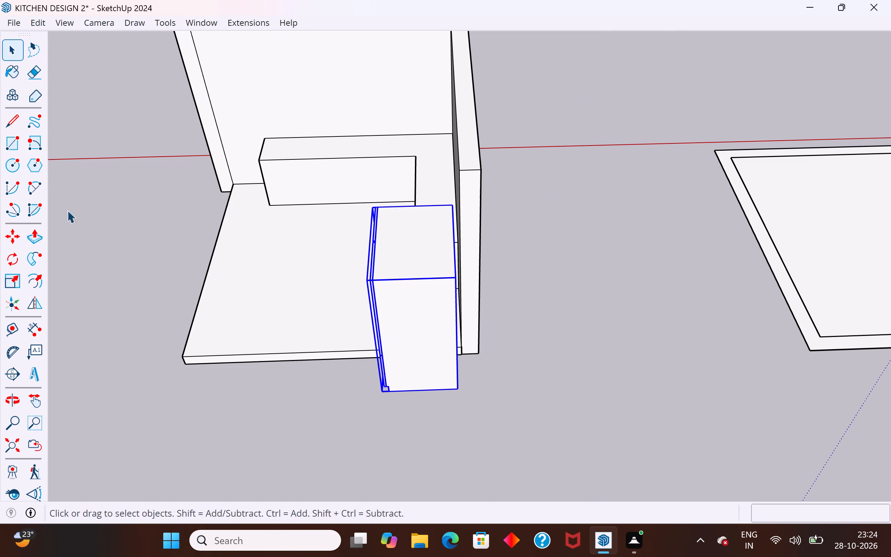
click(75, 222)
Move the cabinet by its bottom back corner about 2' 6 5/16" toward the end of the shortened counter.
scroll(177, 306, down, 4)
scroll(207, 306, up, 1)
middle_drag(210, 306, 670, 185)
scroll(552, 248, up, 3)
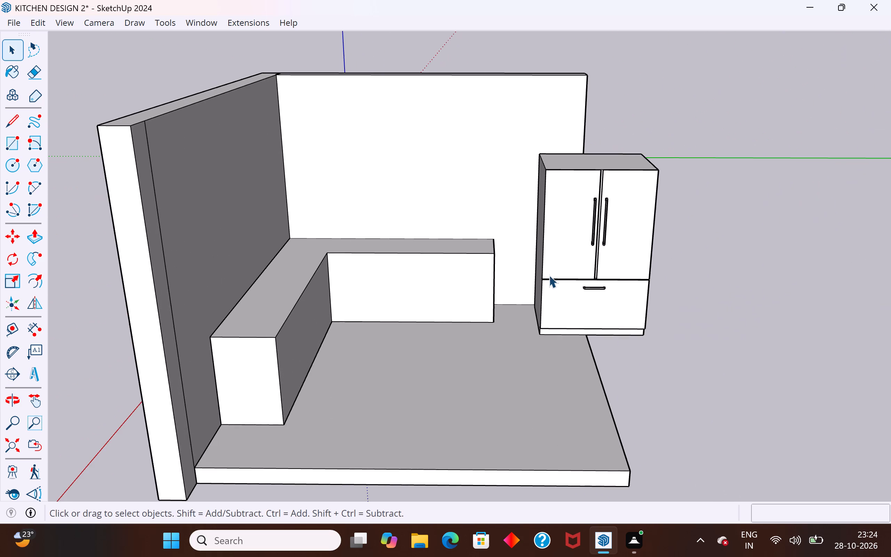
middle_drag(569, 279, 639, 282)
scroll(530, 321, up, 4)
click(540, 310)
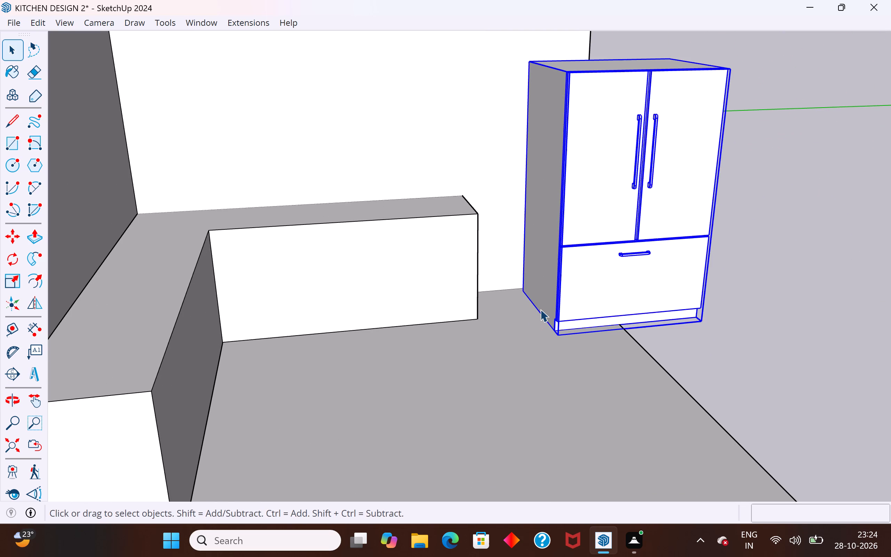
key(m)
scroll(546, 279, up, 8)
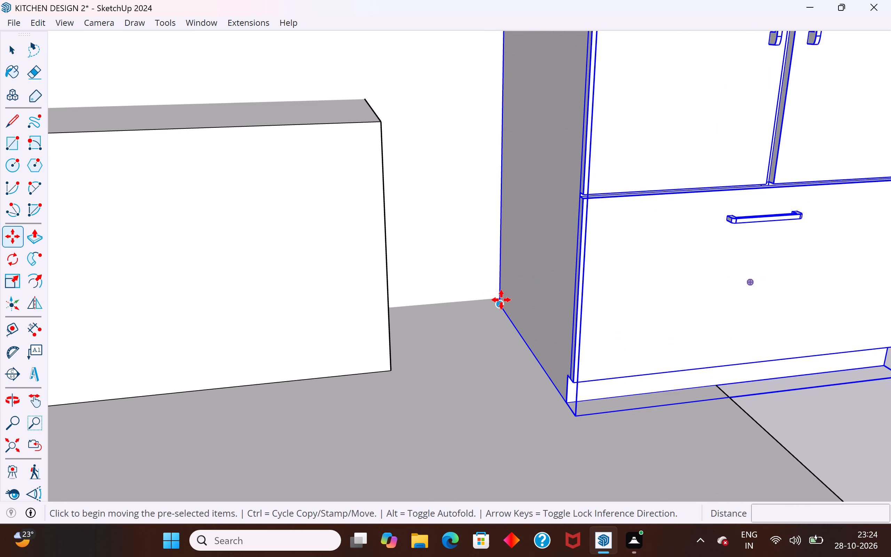
click(499, 302)
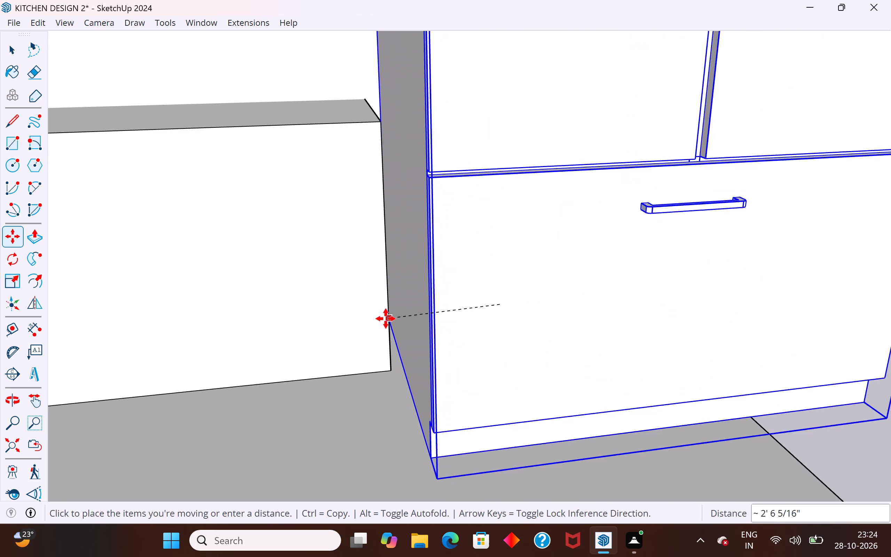
scroll(388, 319, up, 4)
middle_drag(388, 318, 361, 319)
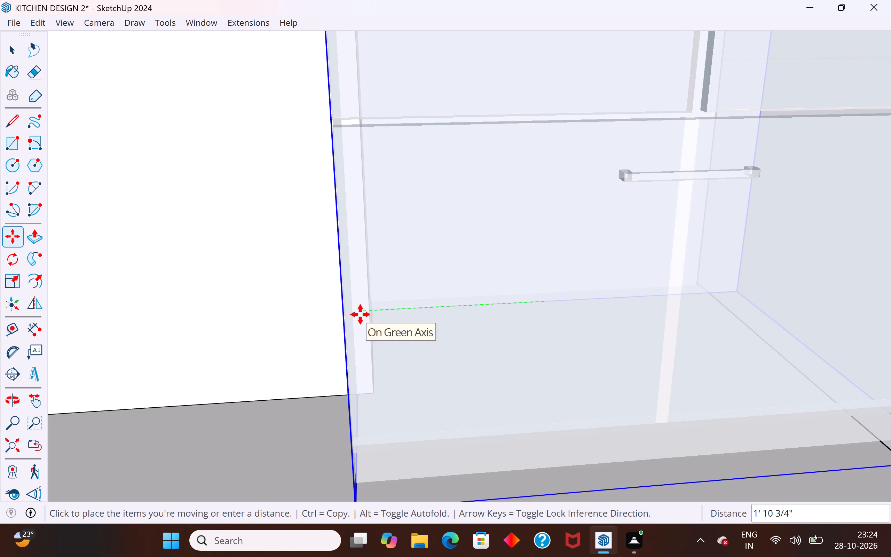
click(367, 316)
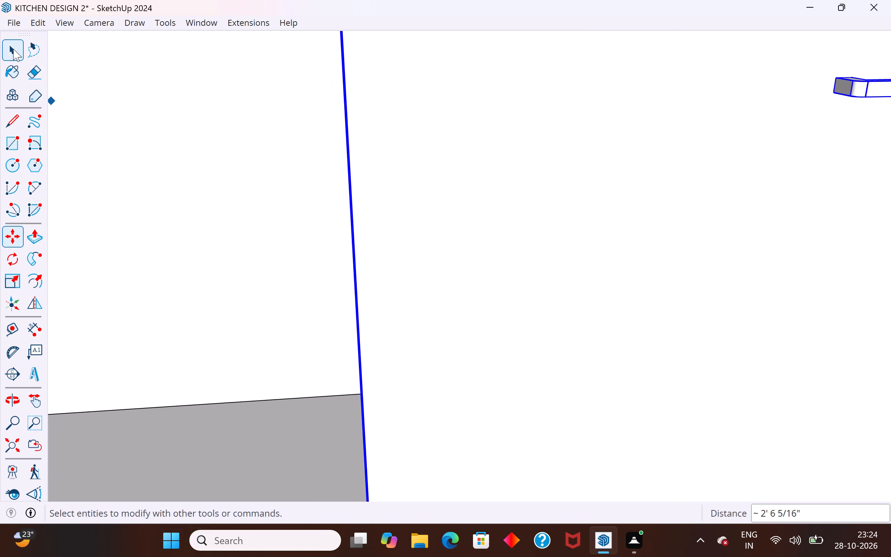
Move the cabinet about 2' 5/16" back toward the wall, over the floor's open edge beside the counter end, and clear the selection.
click(13, 48)
scroll(207, 189, down, 11)
middle_drag(447, 283, 109, 296)
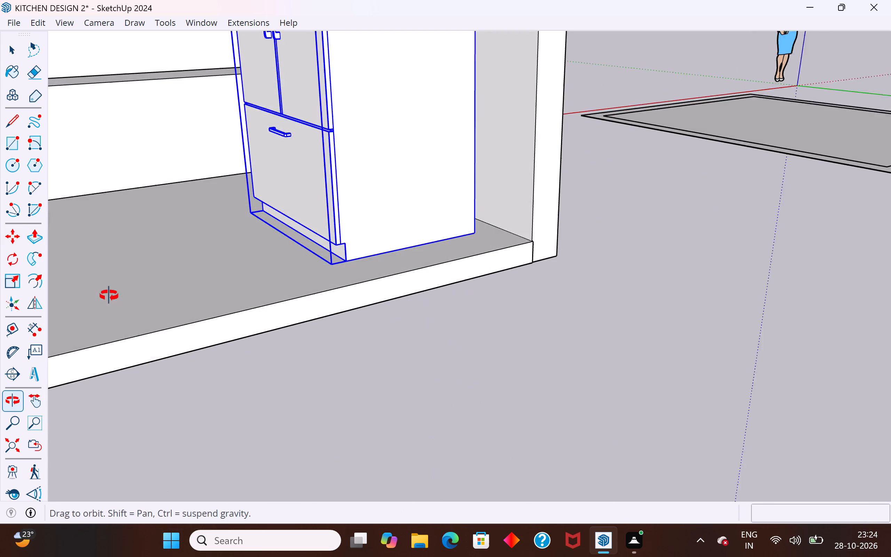
middle_drag(109, 296, 108, 296)
middle_drag(445, 303, 205, 250)
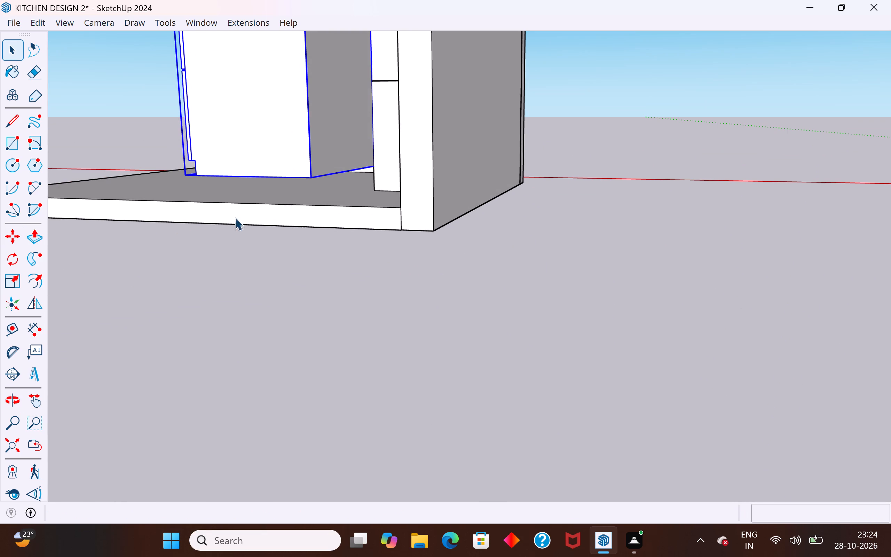
click(281, 159)
key(m)
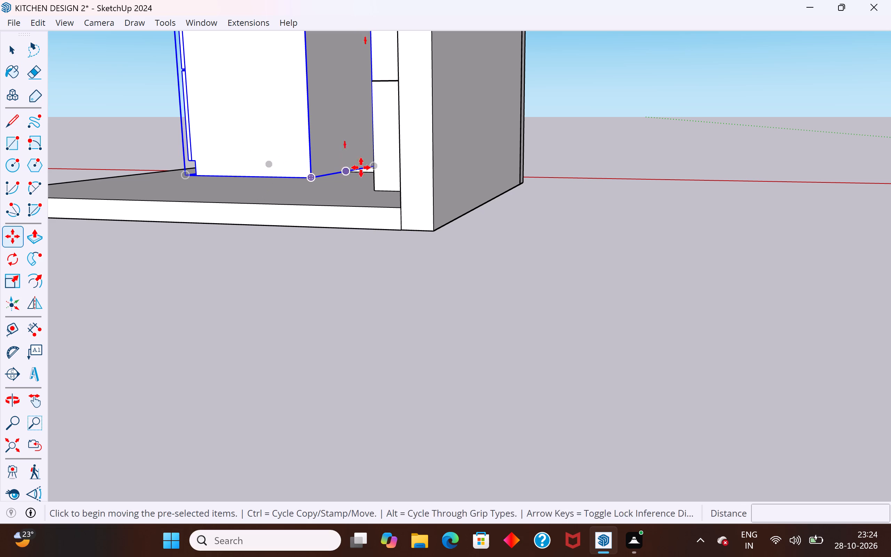
middle_drag(373, 163, 462, 136)
click(419, 154)
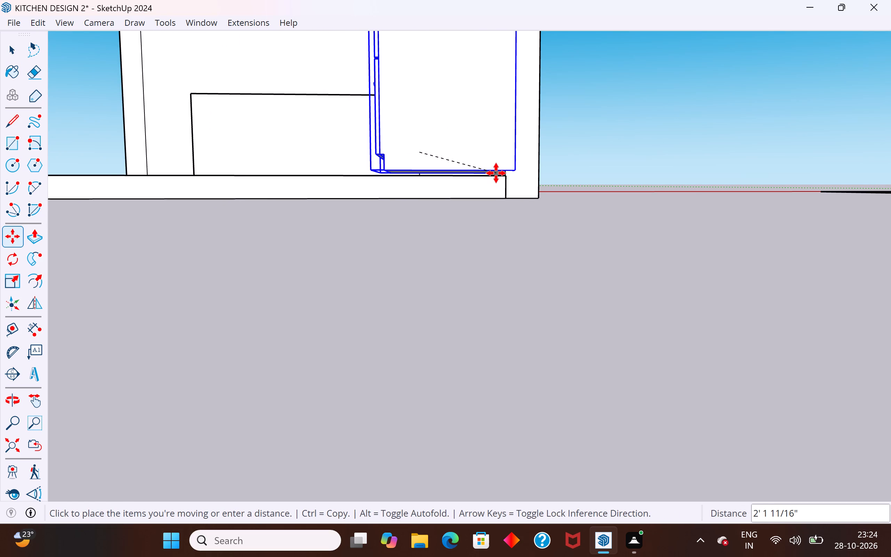
scroll(496, 173, up, 19)
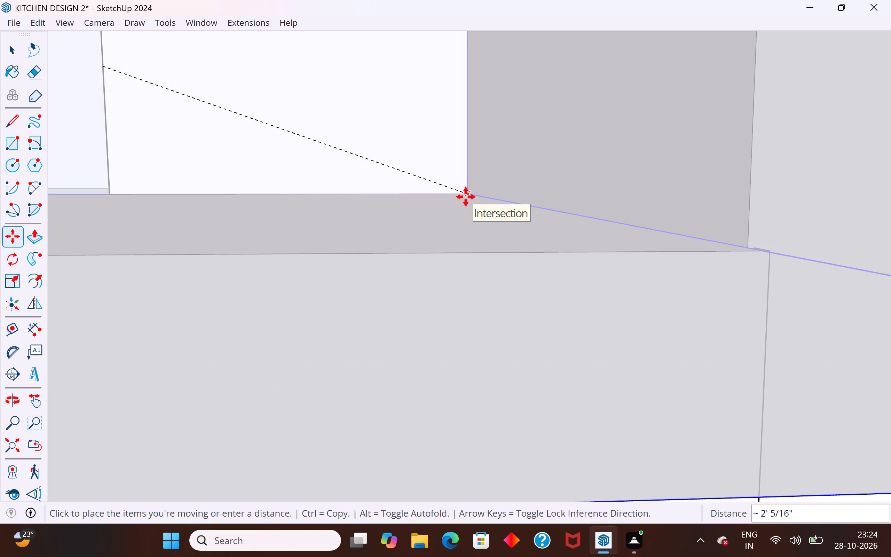
click(466, 197)
scroll(534, 179, down, 20)
scroll(534, 179, down, 3)
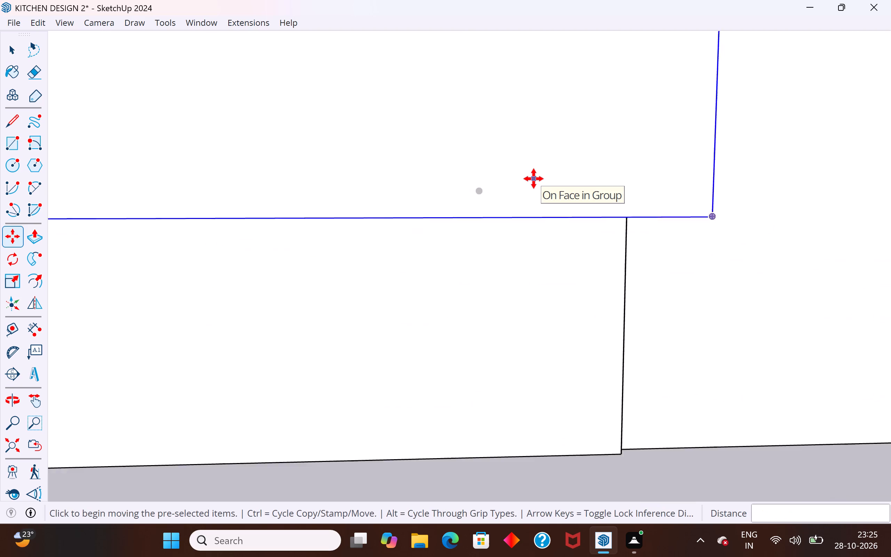
scroll(534, 179, down, 17)
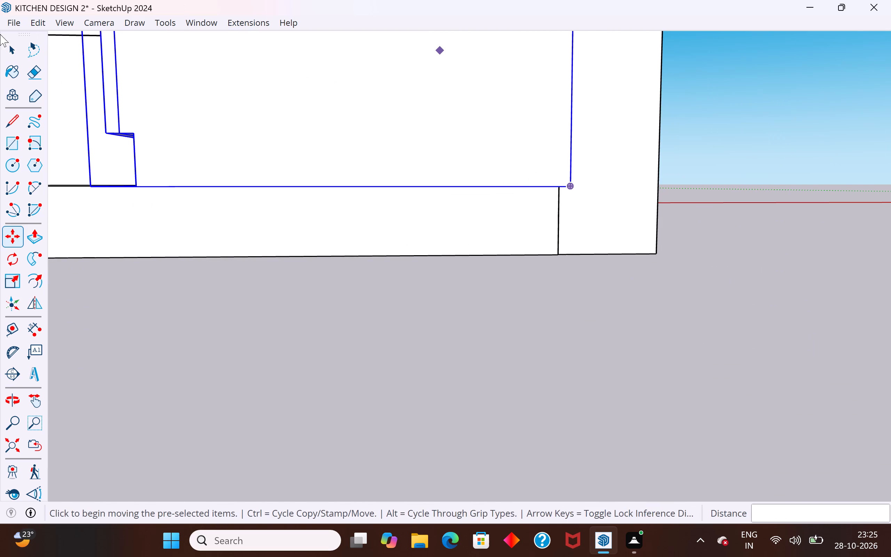
click(6, 54)
click(324, 330)
Move the cabinet 7/16" along the green axis, away from the counter's end, starting at the counter's bottom corner.
scroll(636, 305, down, 5)
middle_drag(660, 319, 889, 457)
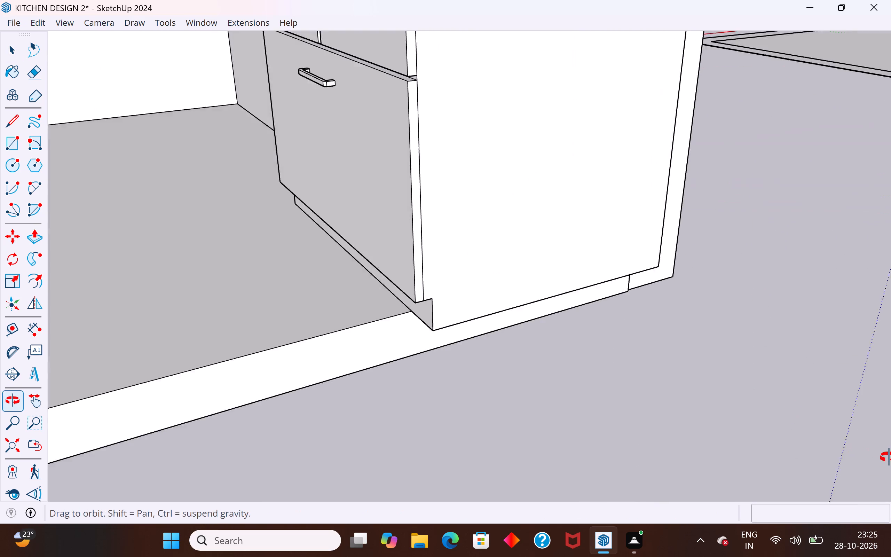
middle_drag(889, 457, 890, 457)
middle_drag(378, 302, 473, 253)
middle_drag(415, 237, 236, 217)
scroll(303, 159, down, 10)
middle_drag(332, 194, 545, 307)
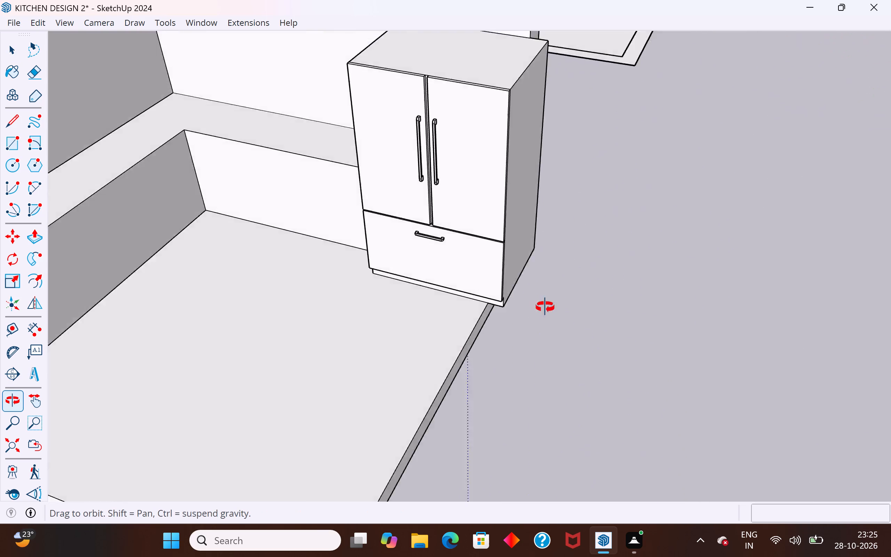
middle_drag(545, 307, 545, 233)
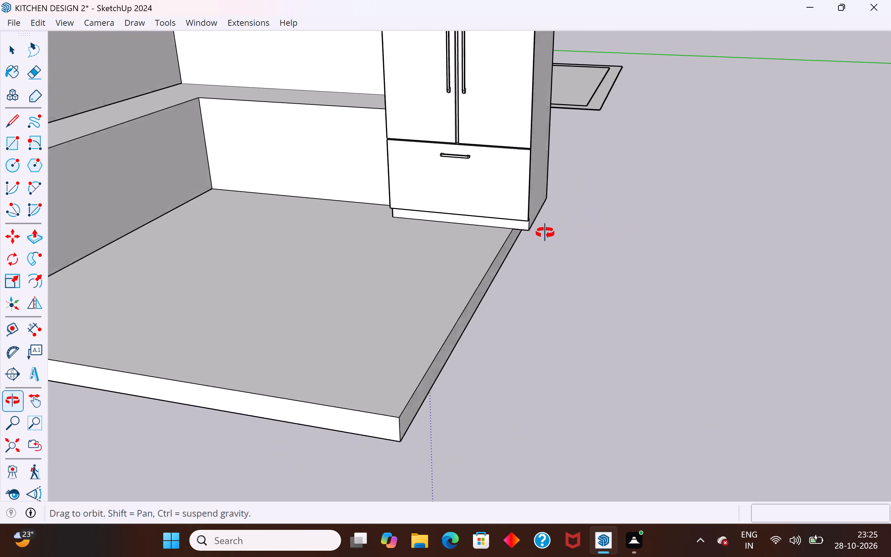
middle_drag(545, 233, 690, 228)
scroll(490, 138, up, 3)
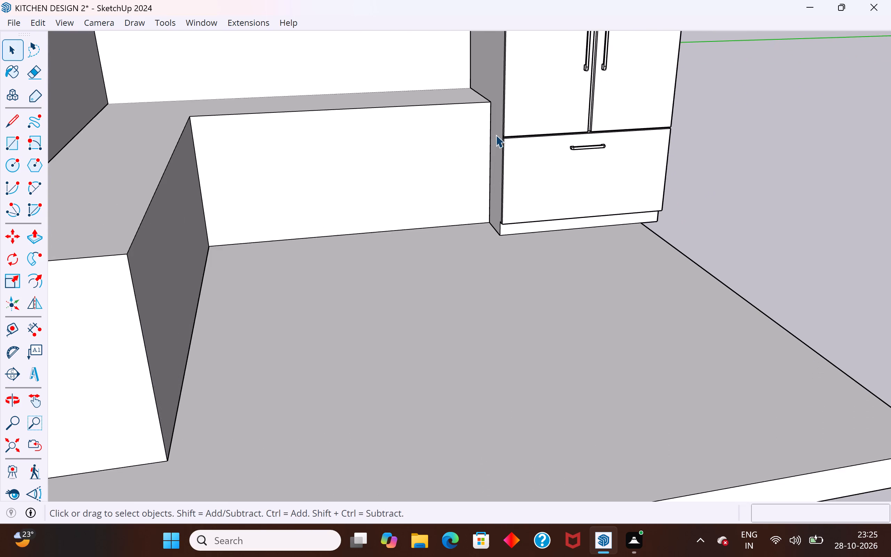
click(500, 136)
scroll(502, 183, up, 4)
scroll(488, 230, up, 4)
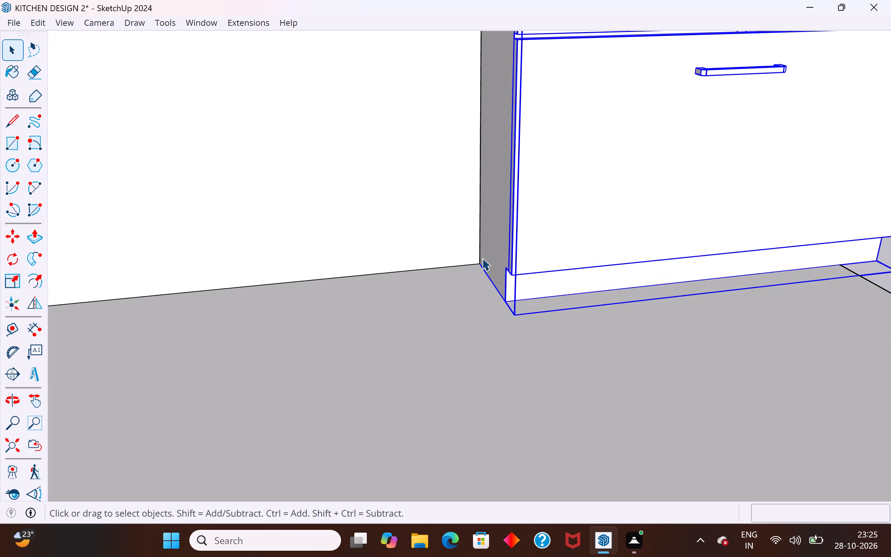
key(m)
scroll(482, 258, up, 9)
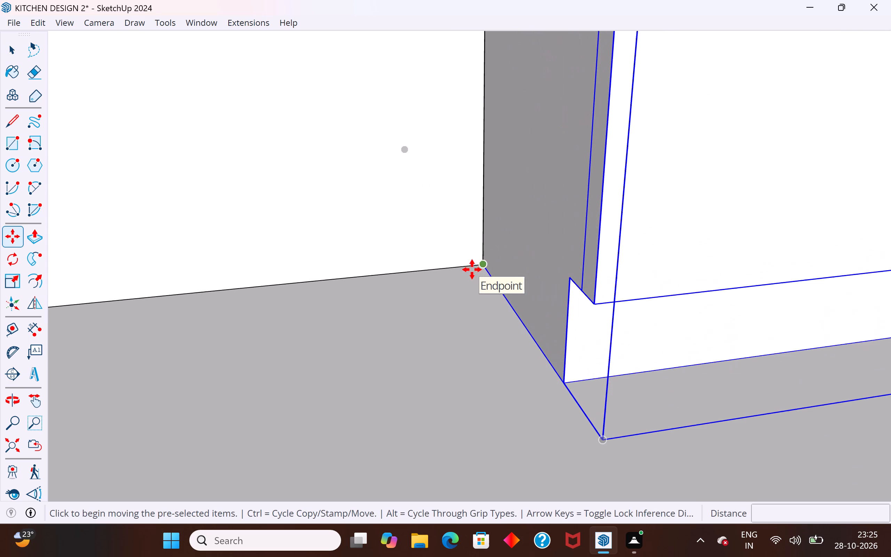
click(483, 265)
scroll(490, 265, up, 3)
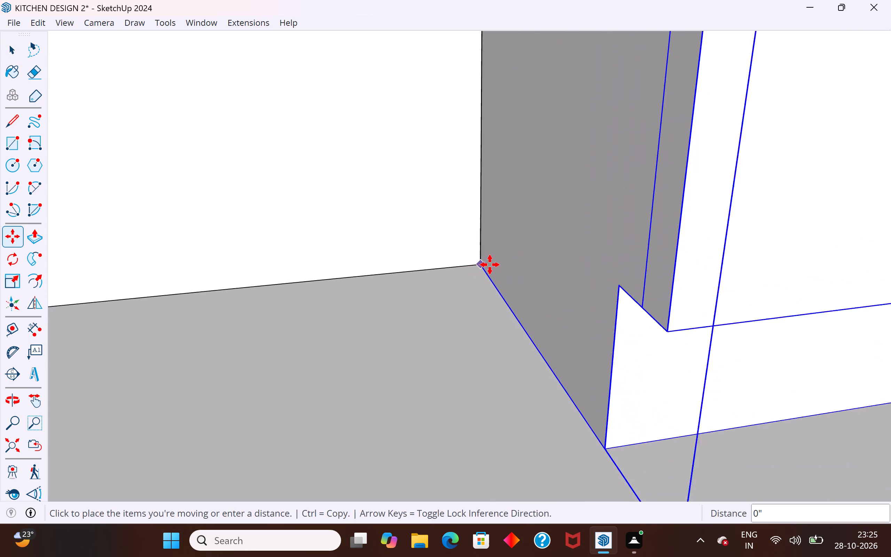
scroll(490, 265, up, 1)
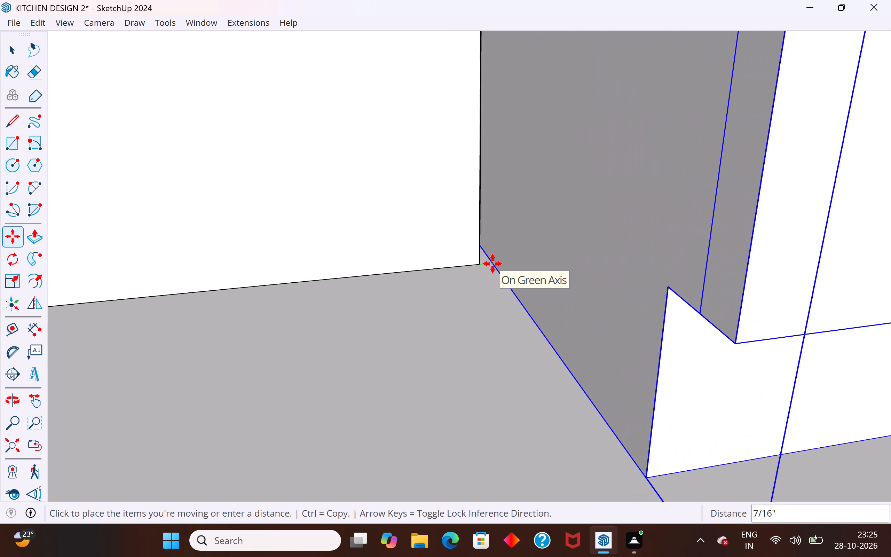
click(492, 264)
click(14, 54)
Inside the floor group, pull the slab's open side face out 5 3/4" so it supports the cabinet's overhanging side.
scroll(267, 180, down, 10)
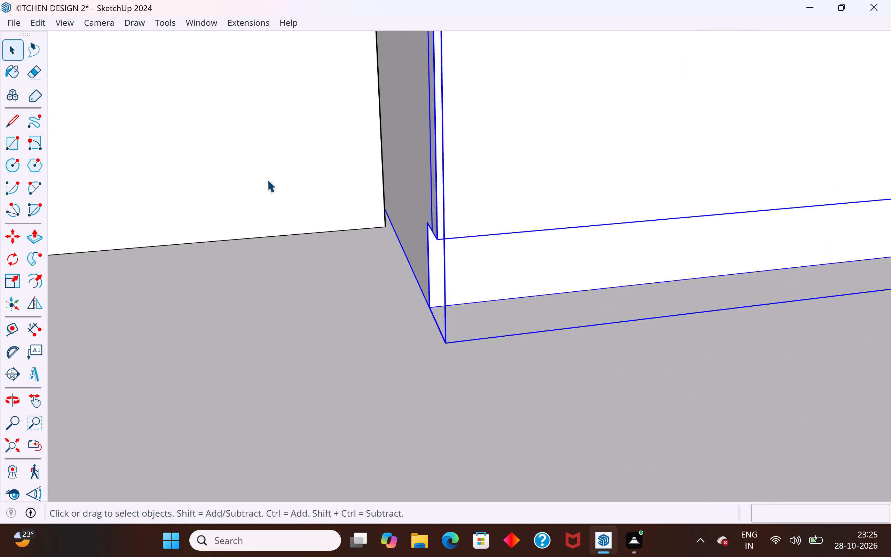
scroll(267, 180, down, 3)
middle_drag(465, 217, 148, 191)
scroll(228, 110, down, 5)
click(347, 217)
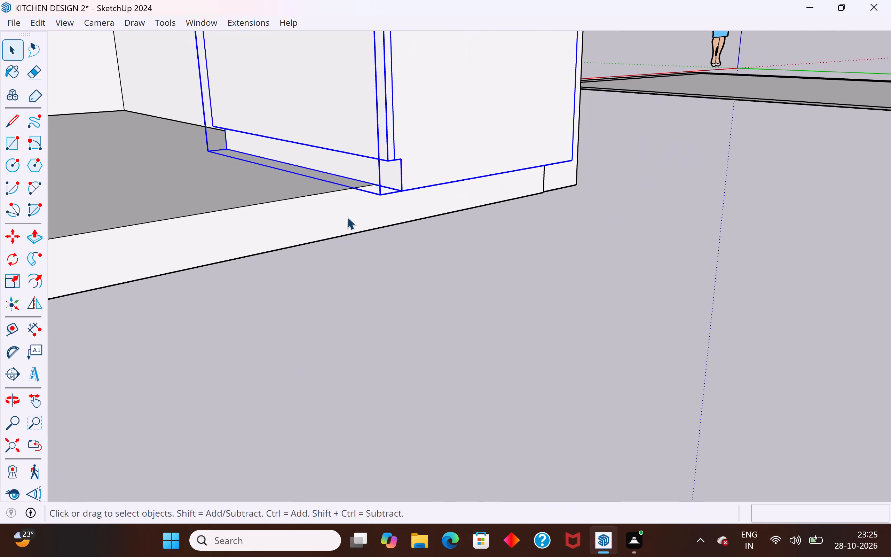
click(378, 208)
click(380, 207)
scroll(620, 140, down, 6)
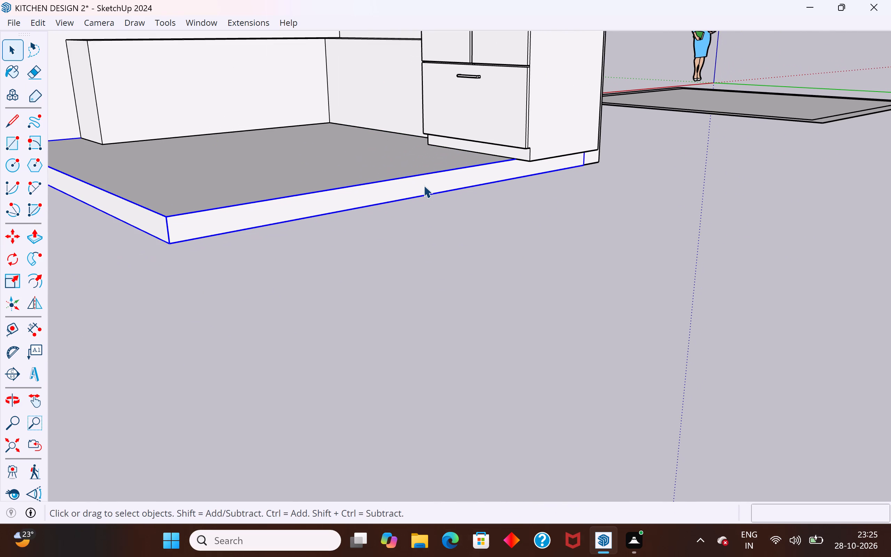
double_click(424, 185)
click(432, 183)
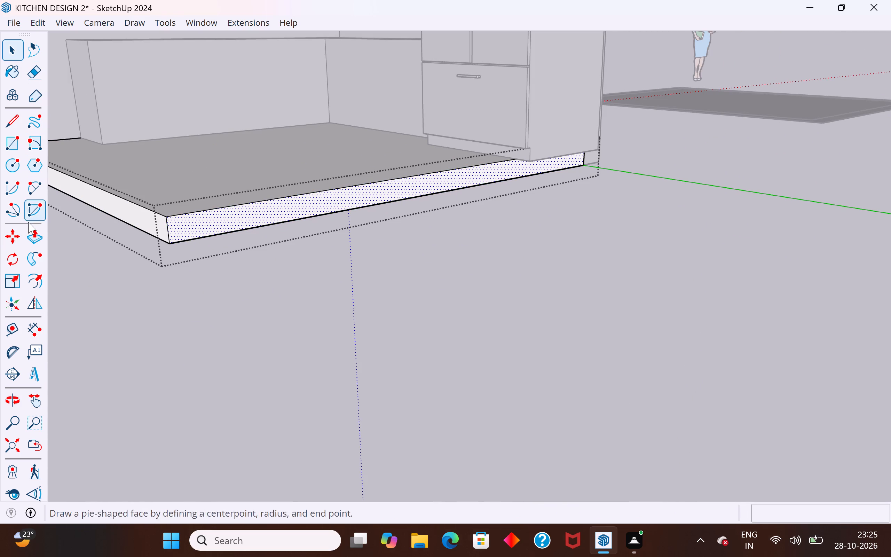
click(35, 236)
scroll(527, 167, up, 4)
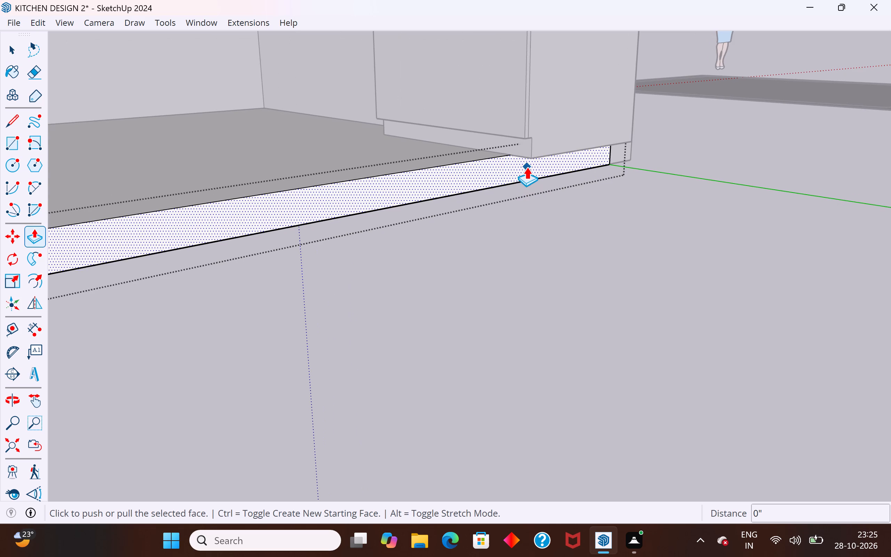
click(517, 165)
click(531, 154)
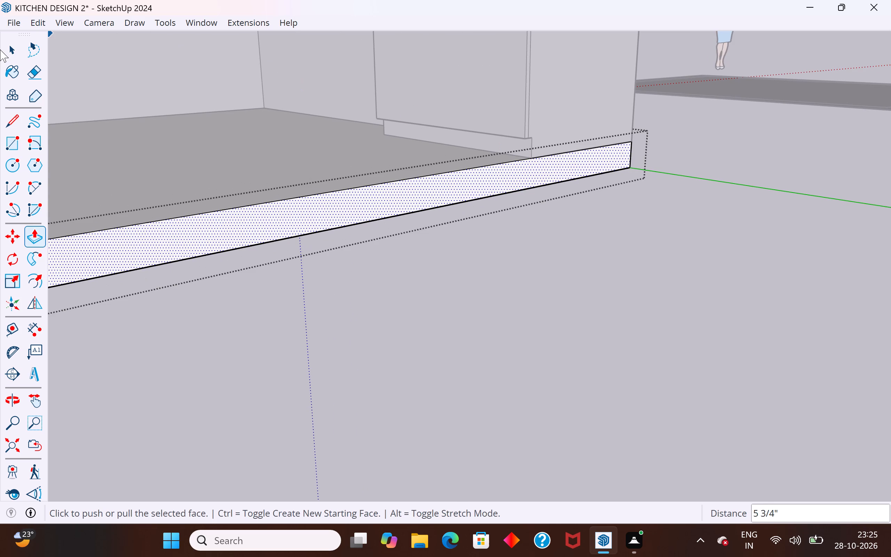
click(11, 49)
click(265, 304)
Examine the fit of the cabinet, counter and extended floor from several sides of the kitchen.
scroll(551, 228, down, 5)
middle_drag(560, 249, 194, 281)
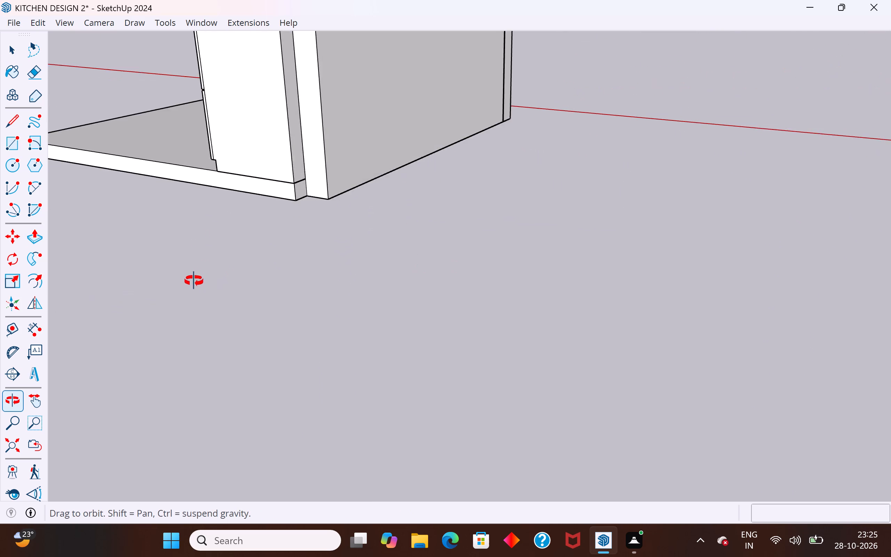
middle_drag(194, 281, 529, 279)
scroll(384, 321, down, 6)
middle_drag(422, 316, 695, 314)
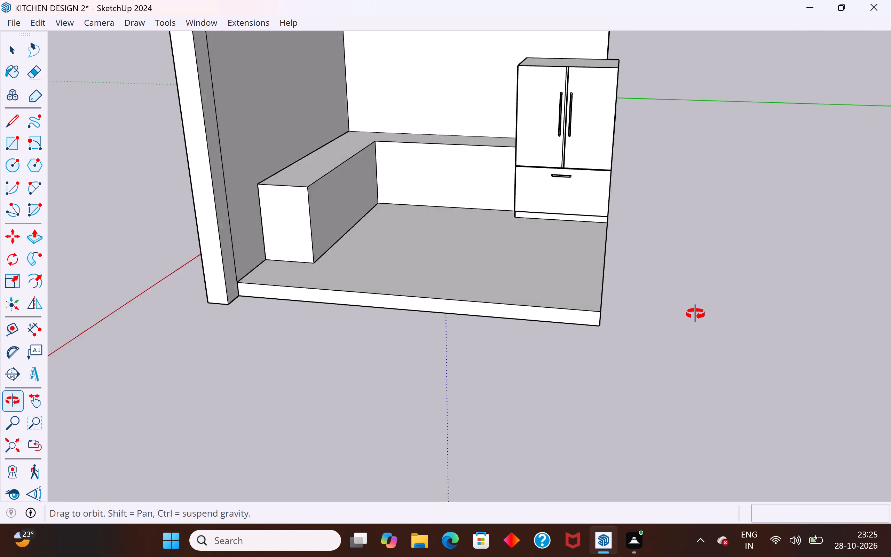
middle_drag(695, 314, 724, 322)
scroll(563, 176, up, 3)
middle_drag(563, 175, 576, 269)
scroll(561, 174, up, 2)
scroll(519, 273, down, 5)
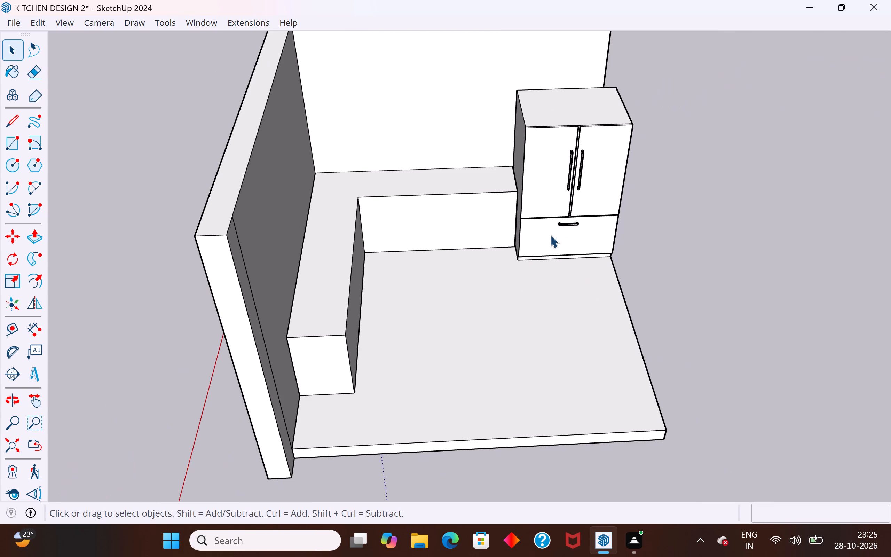
middle_drag(589, 209, 413, 141)
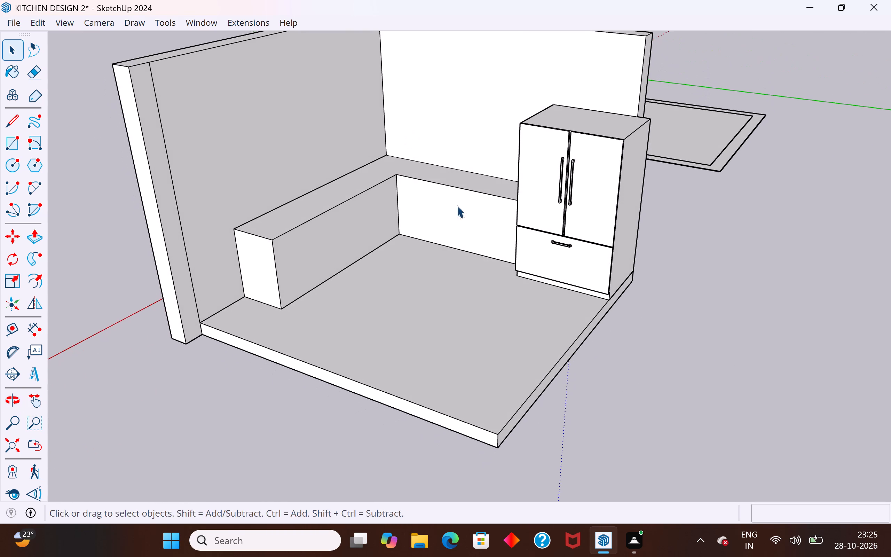
middle_drag(617, 286, 715, 257)
scroll(291, 133, down, 4)
middle_drag(286, 154, 285, 214)
scroll(393, 77, down, 5)
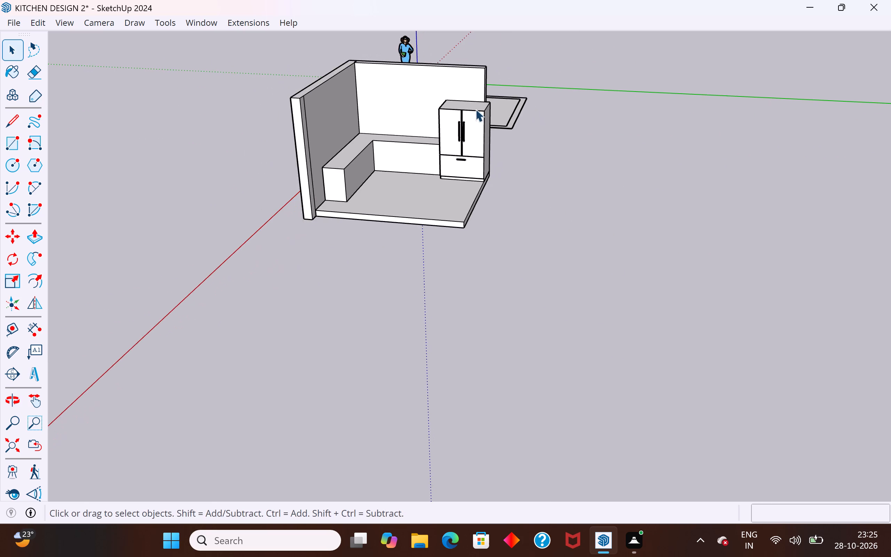
middle_drag(528, 194, 297, 230)
scroll(308, 209, up, 3)
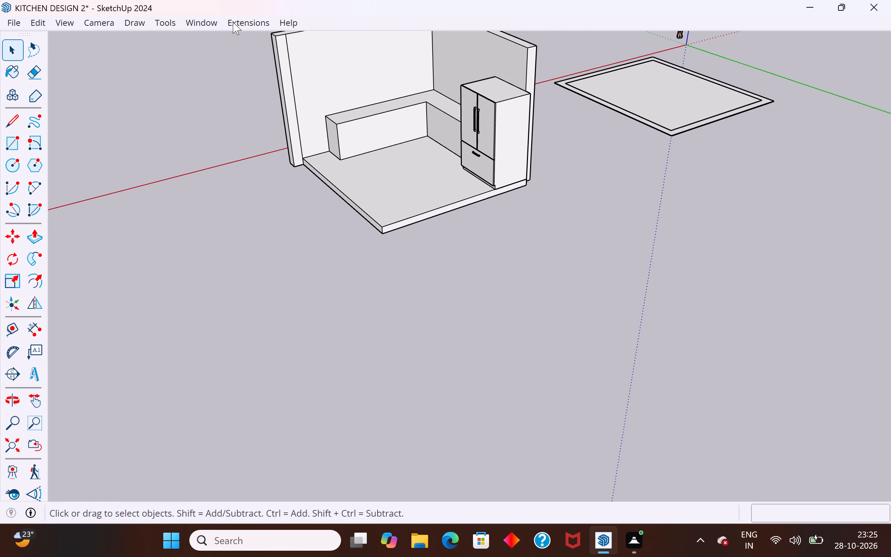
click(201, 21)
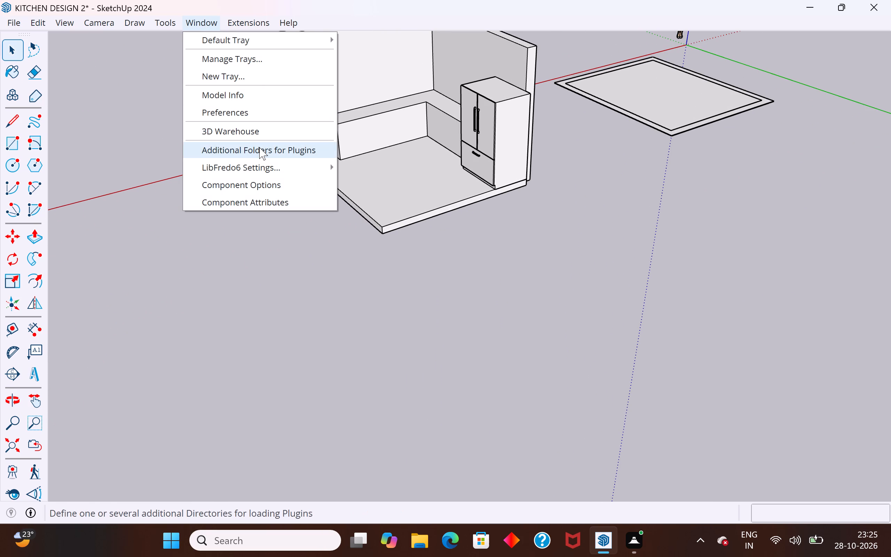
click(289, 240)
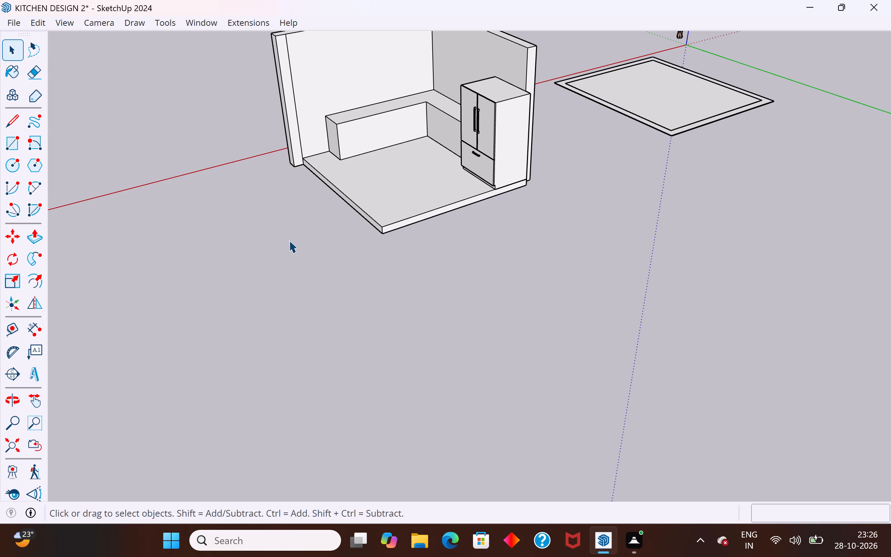
Examine the selected cabinet's position beside the counter and on the floor from several sides of the kitchen.
click(516, 174)
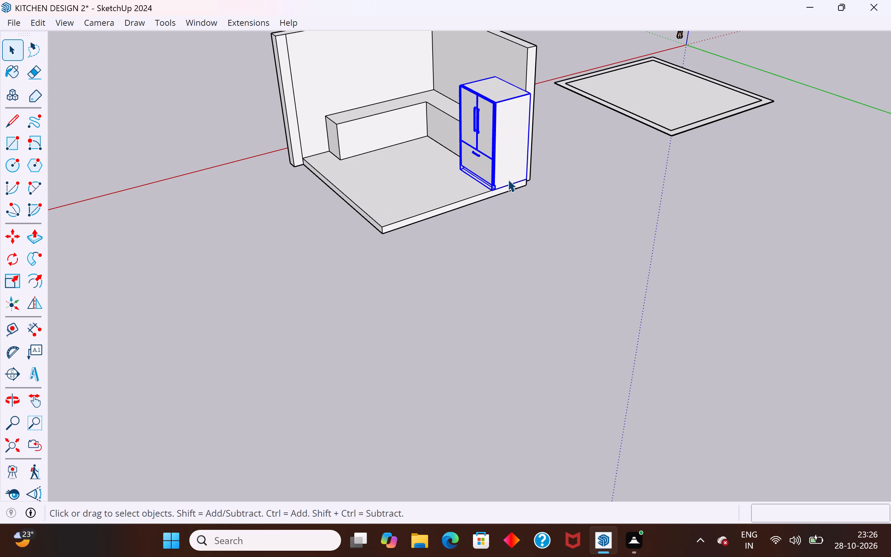
middle_drag(510, 178, 563, 107)
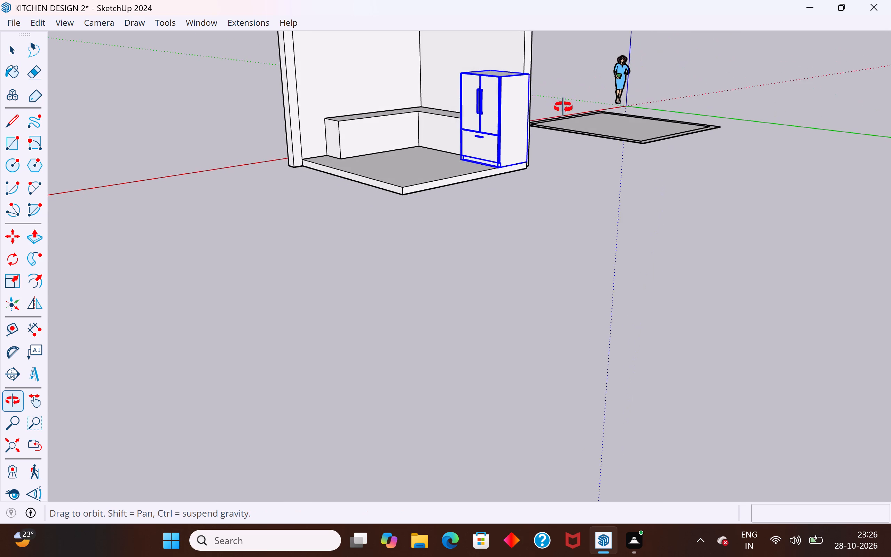
middle_drag(563, 107, 608, 120)
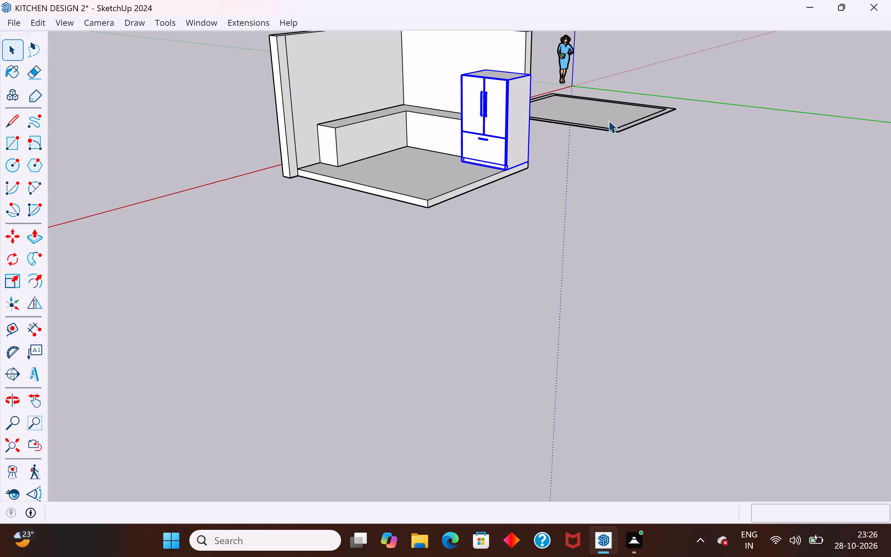
scroll(518, 211, down, 3)
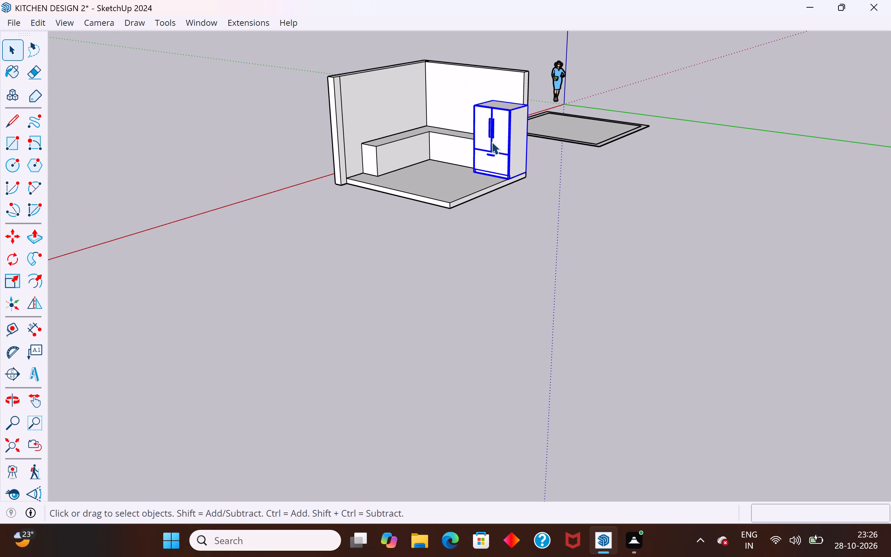
middle_drag(489, 132, 657, 144)
scroll(508, 140, up, 2)
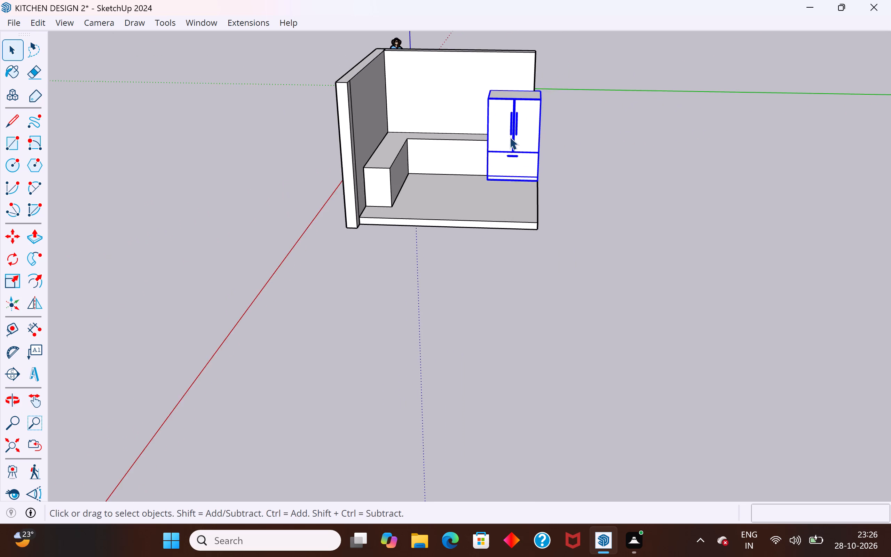
scroll(510, 137, up, 12)
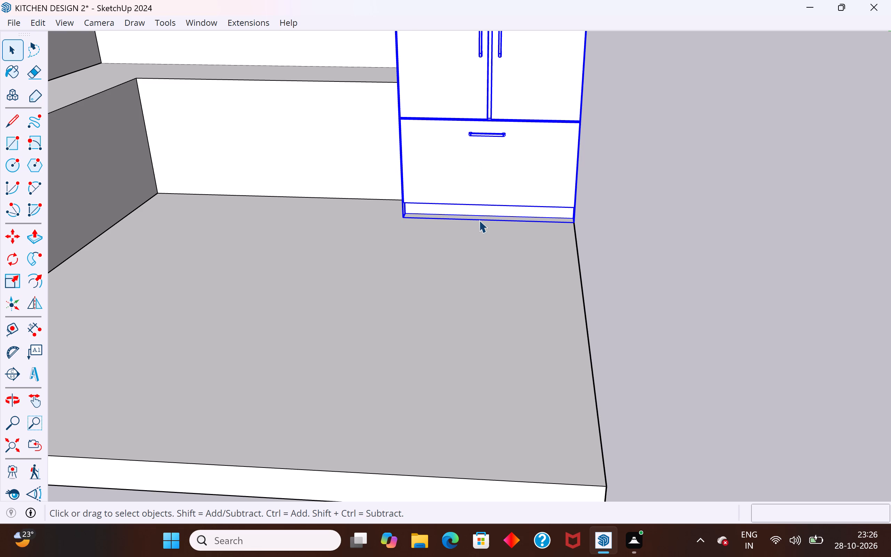
scroll(479, 222, down, 5)
middle_drag(460, 82, 474, 43)
scroll(450, 80, up, 2)
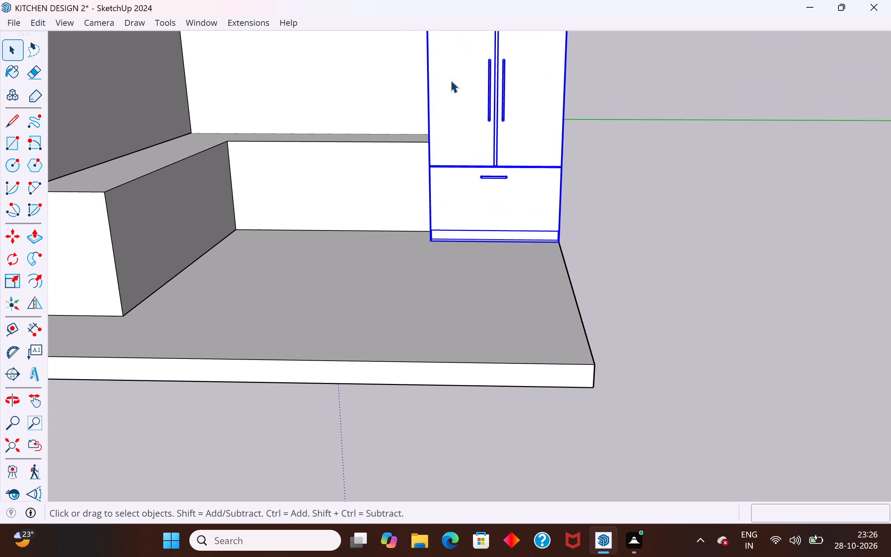
scroll(413, 189, down, 4)
middle_drag(447, 253, 431, 263)
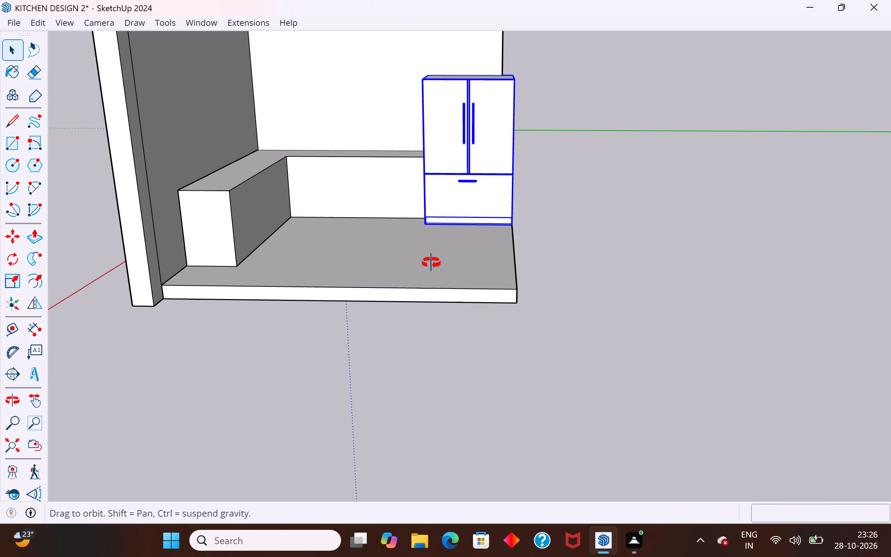
middle_drag(431, 263, 287, 303)
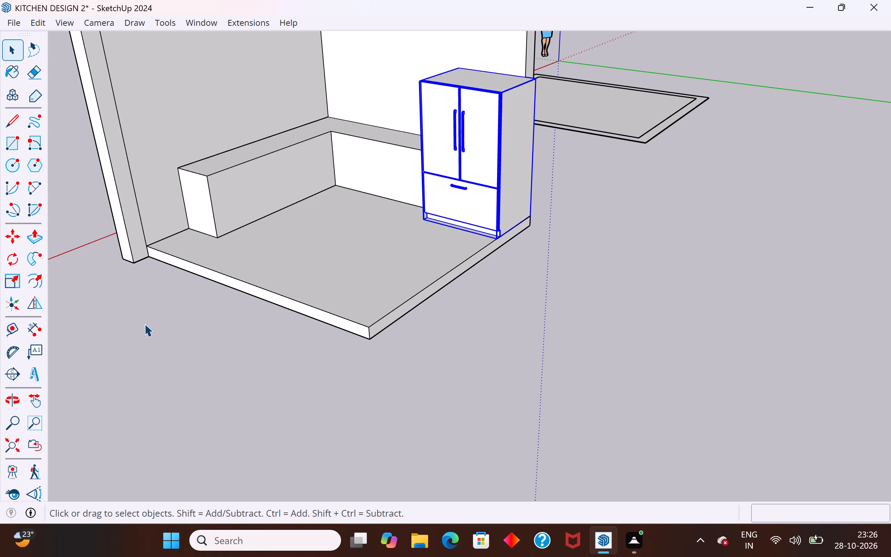
middle_drag(372, 222, 375, 223)
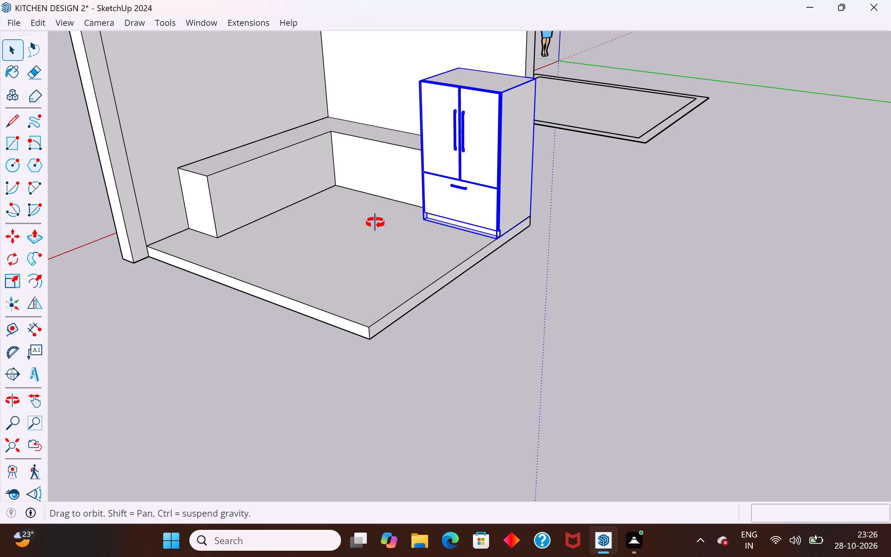
middle_drag(375, 223, 585, 234)
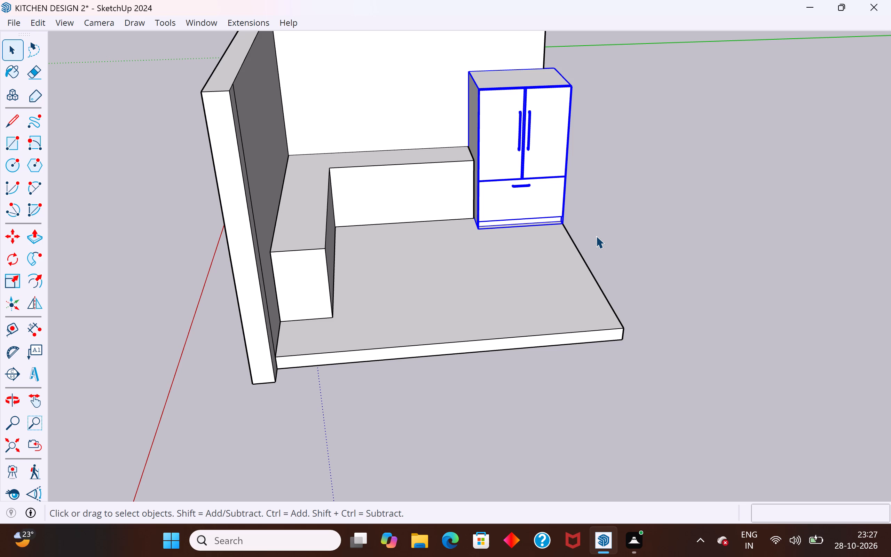
middle_drag(372, 275, 326, 249)
scroll(289, 229, up, 3)
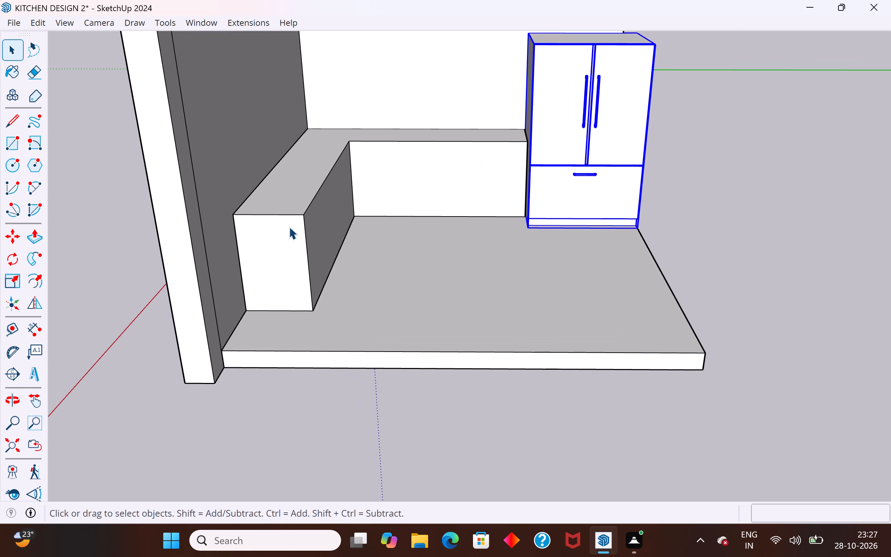
Select the two inner top edges of the L-shaped counter, one along each leg.
click(316, 196)
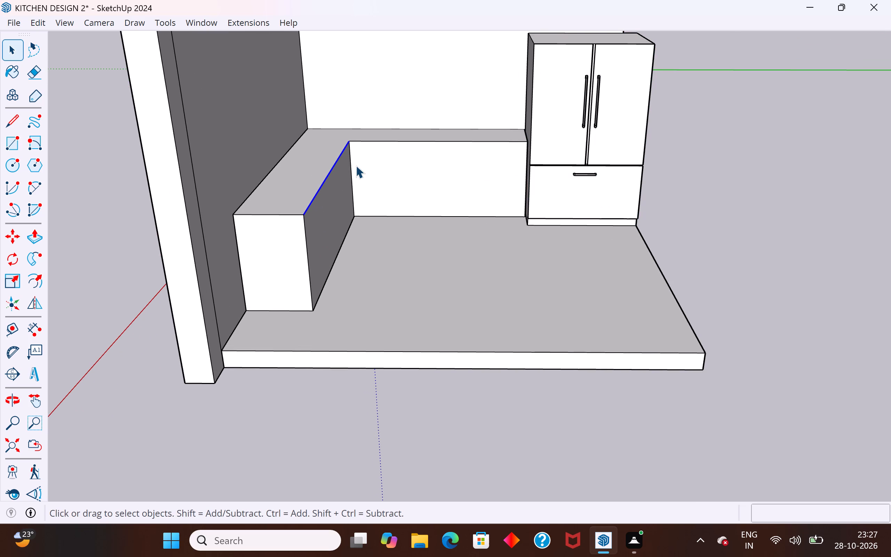
shift+click(421, 141)
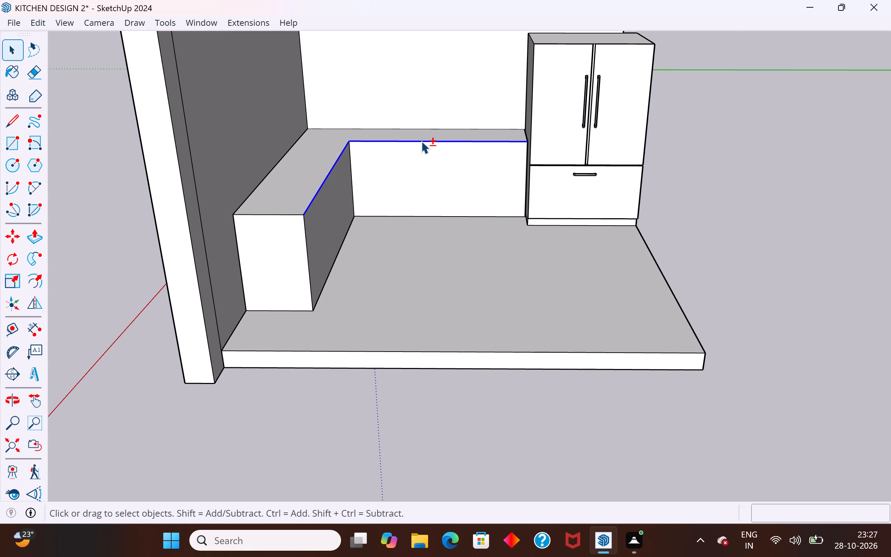
shift+right_click(421, 141)
click(469, 311)
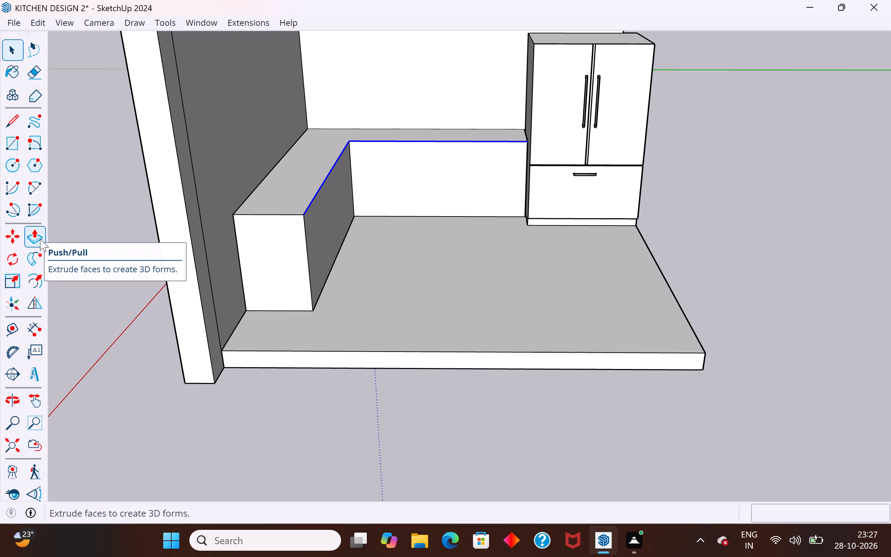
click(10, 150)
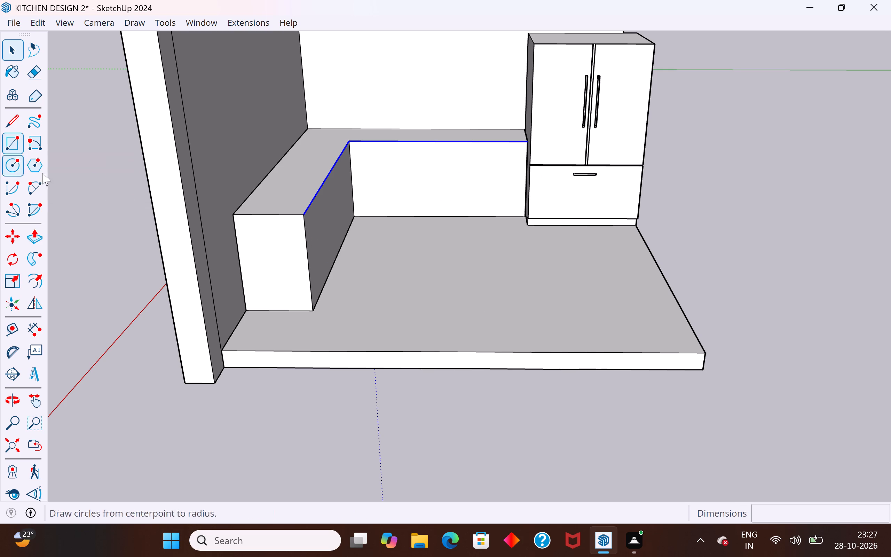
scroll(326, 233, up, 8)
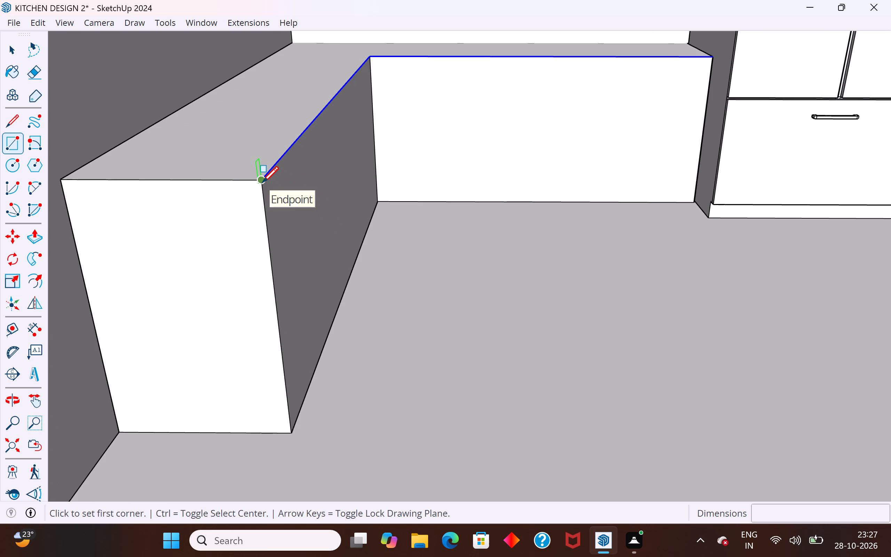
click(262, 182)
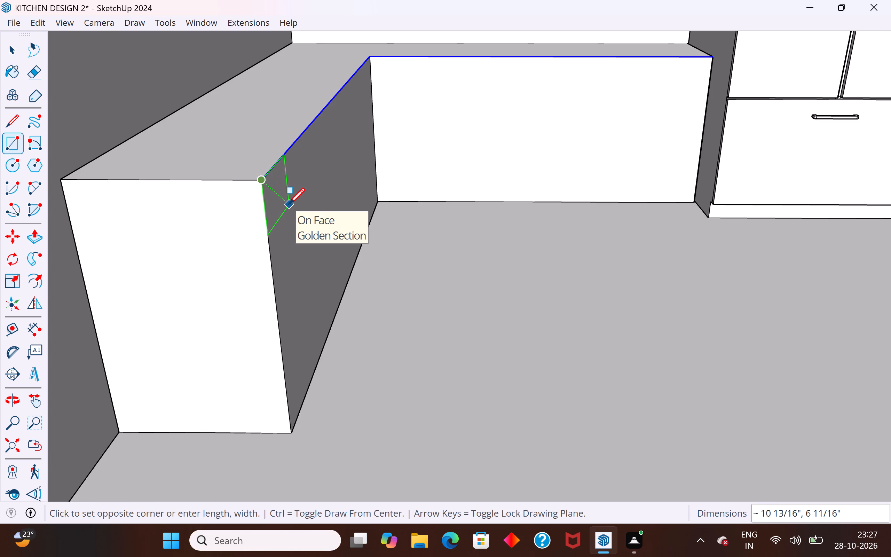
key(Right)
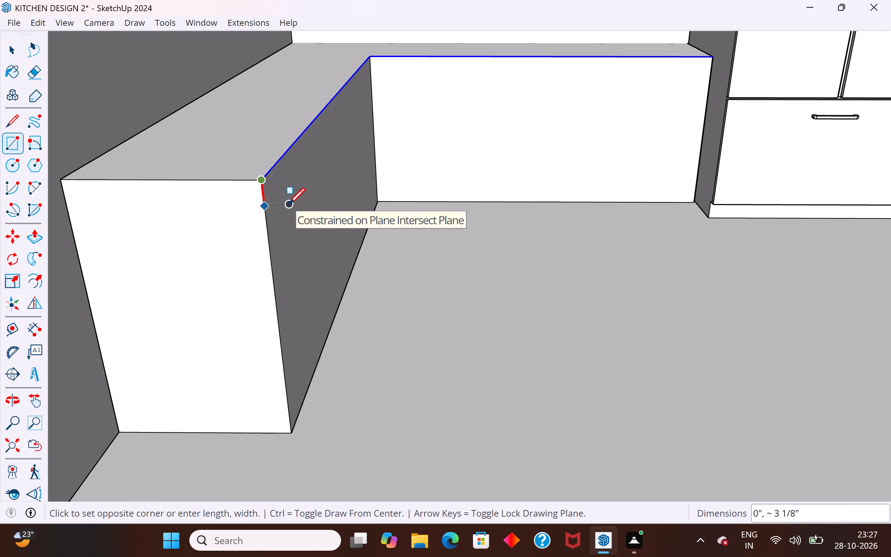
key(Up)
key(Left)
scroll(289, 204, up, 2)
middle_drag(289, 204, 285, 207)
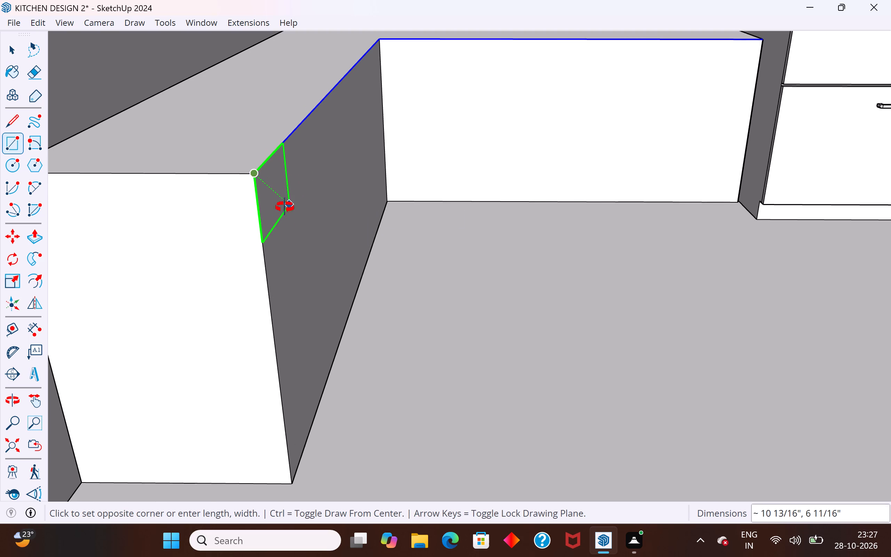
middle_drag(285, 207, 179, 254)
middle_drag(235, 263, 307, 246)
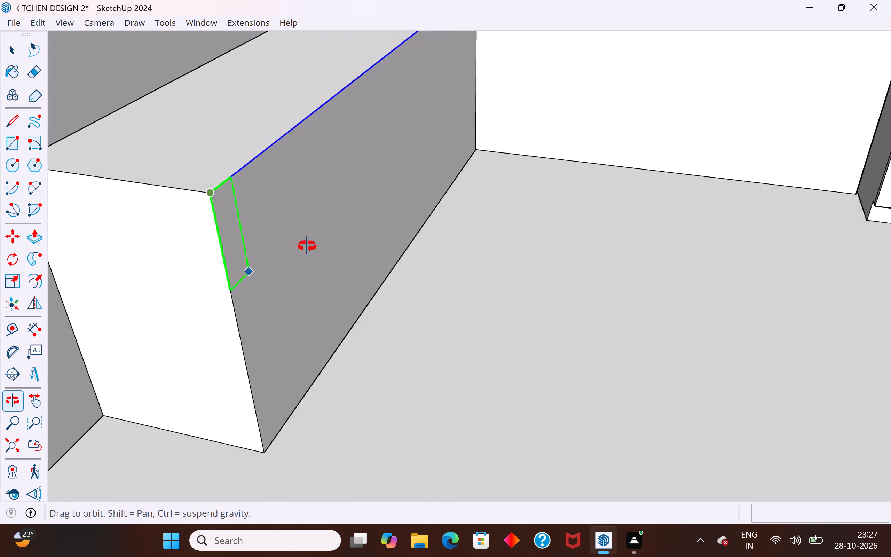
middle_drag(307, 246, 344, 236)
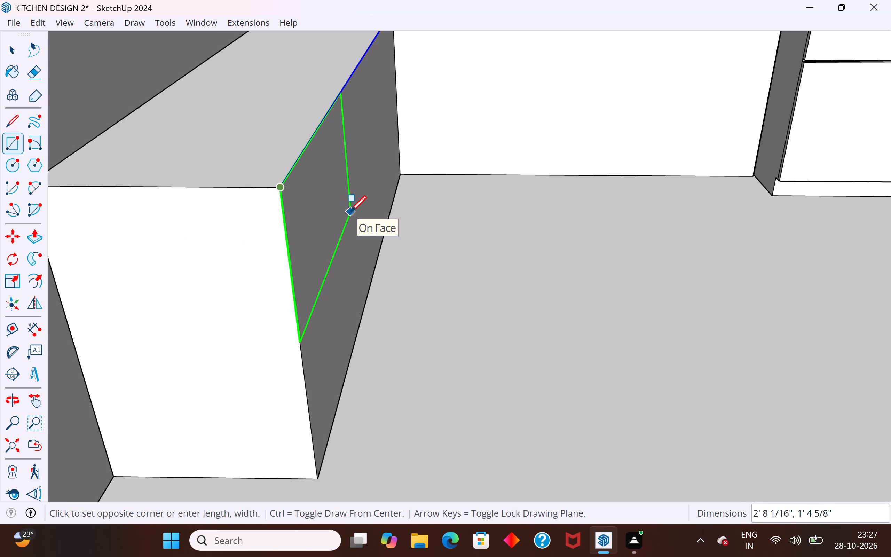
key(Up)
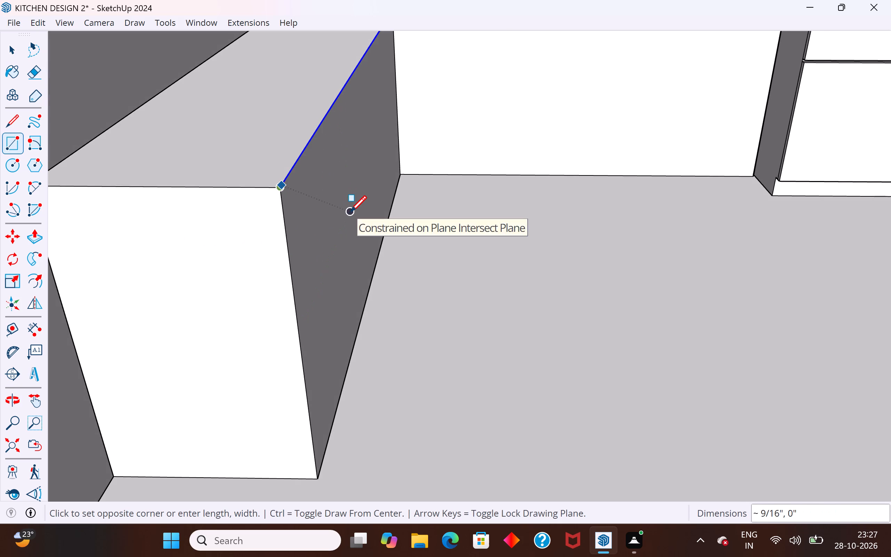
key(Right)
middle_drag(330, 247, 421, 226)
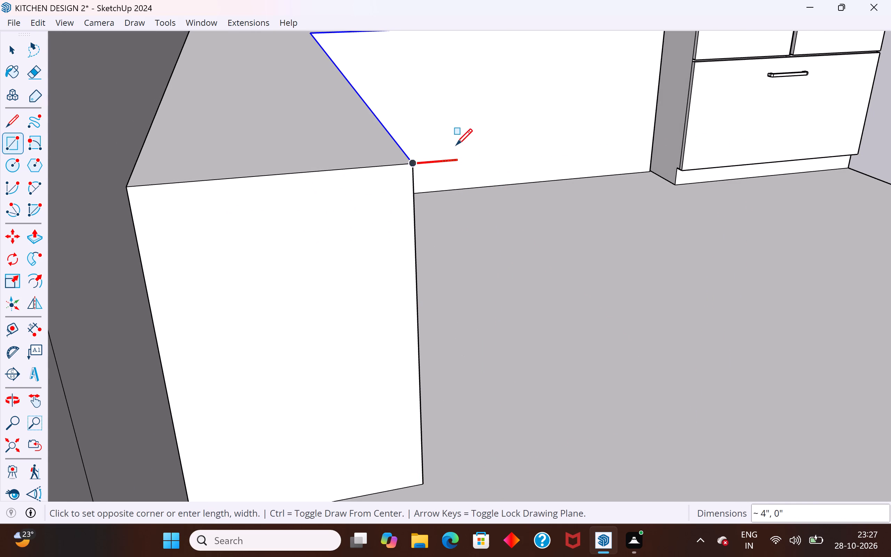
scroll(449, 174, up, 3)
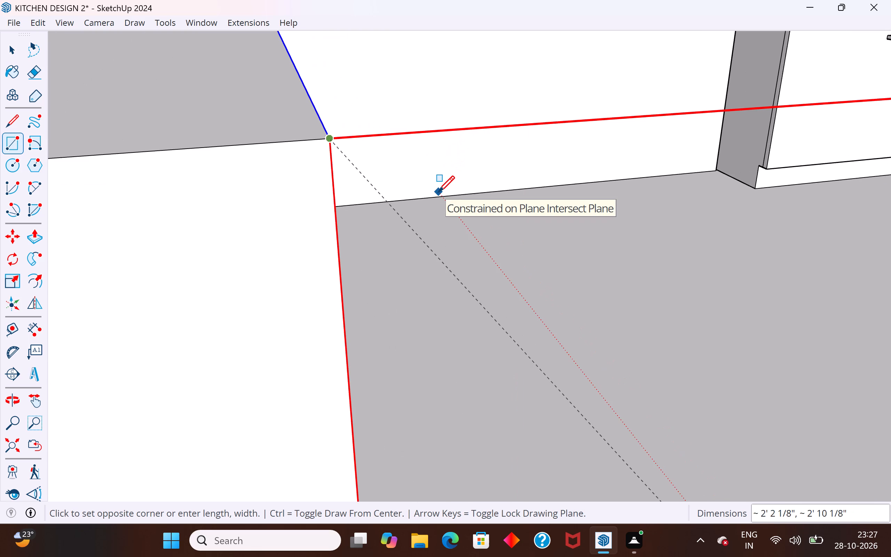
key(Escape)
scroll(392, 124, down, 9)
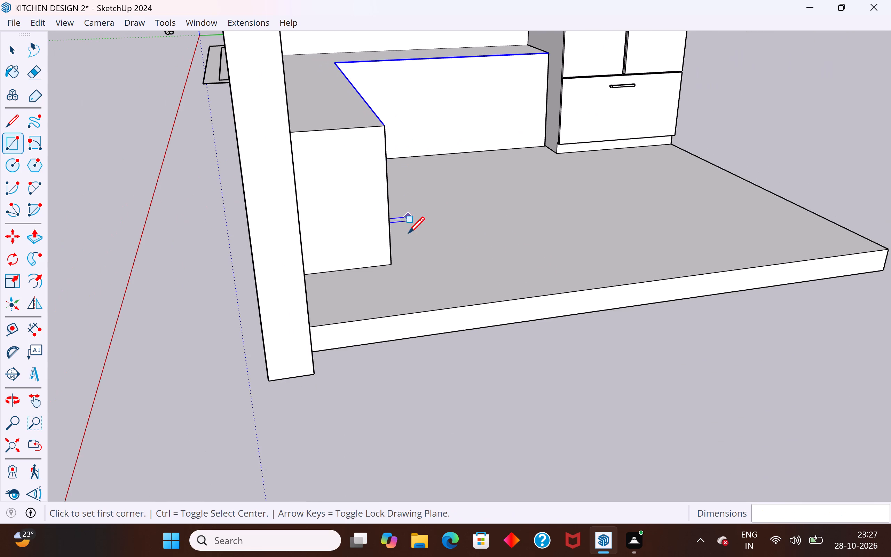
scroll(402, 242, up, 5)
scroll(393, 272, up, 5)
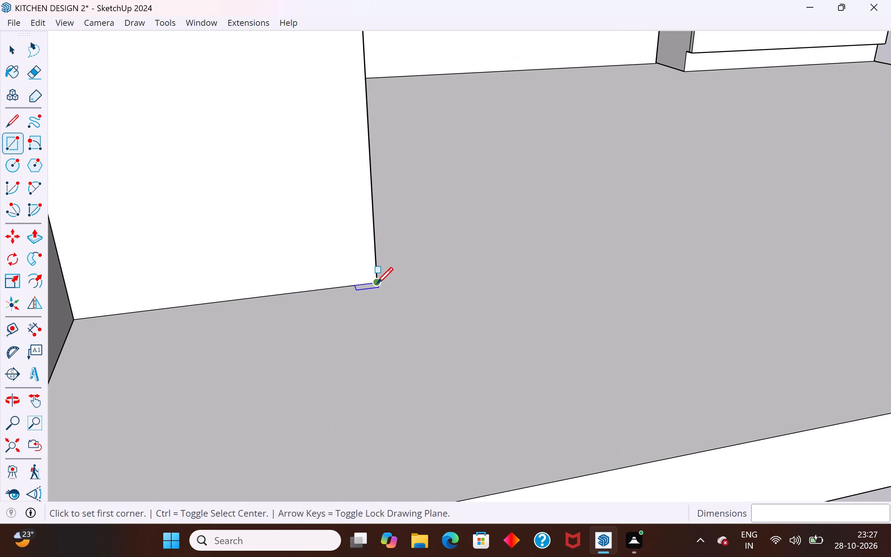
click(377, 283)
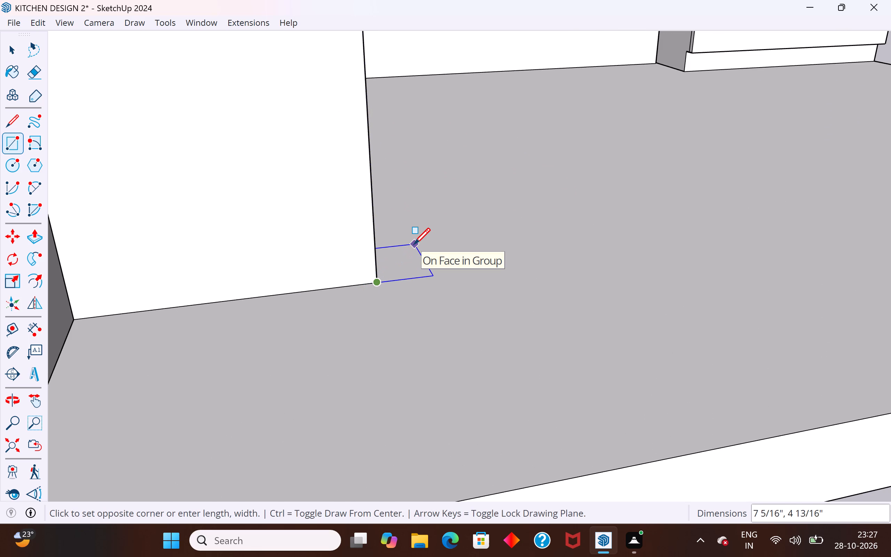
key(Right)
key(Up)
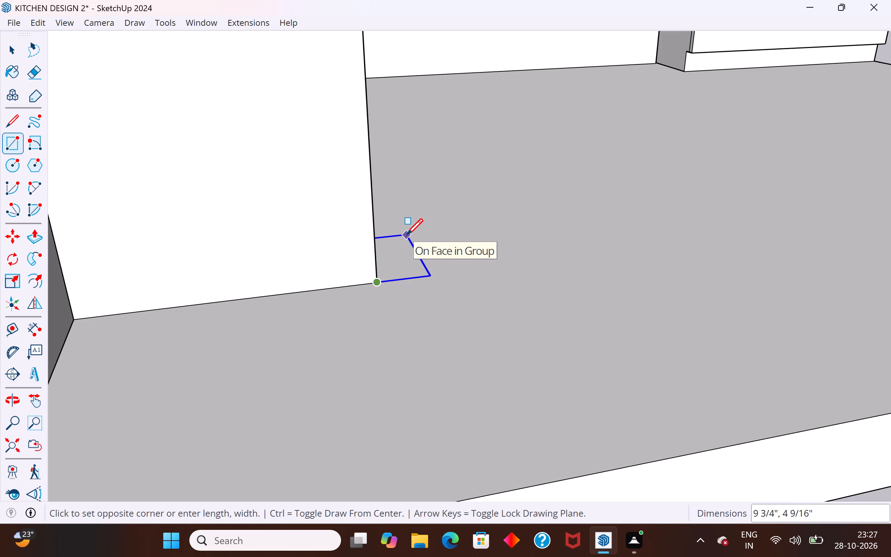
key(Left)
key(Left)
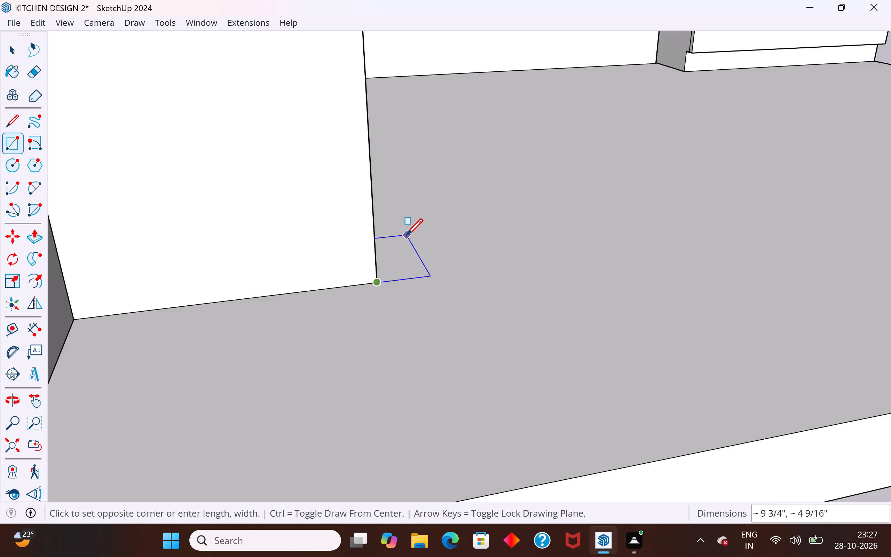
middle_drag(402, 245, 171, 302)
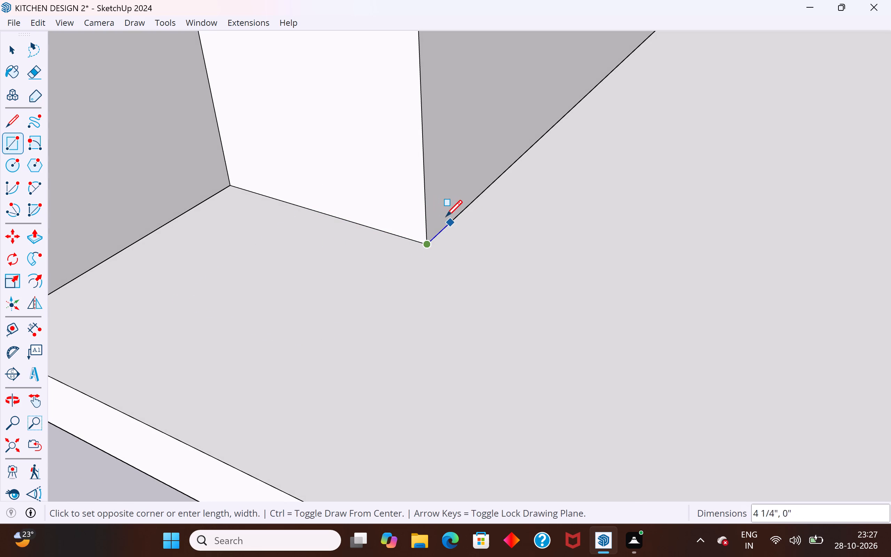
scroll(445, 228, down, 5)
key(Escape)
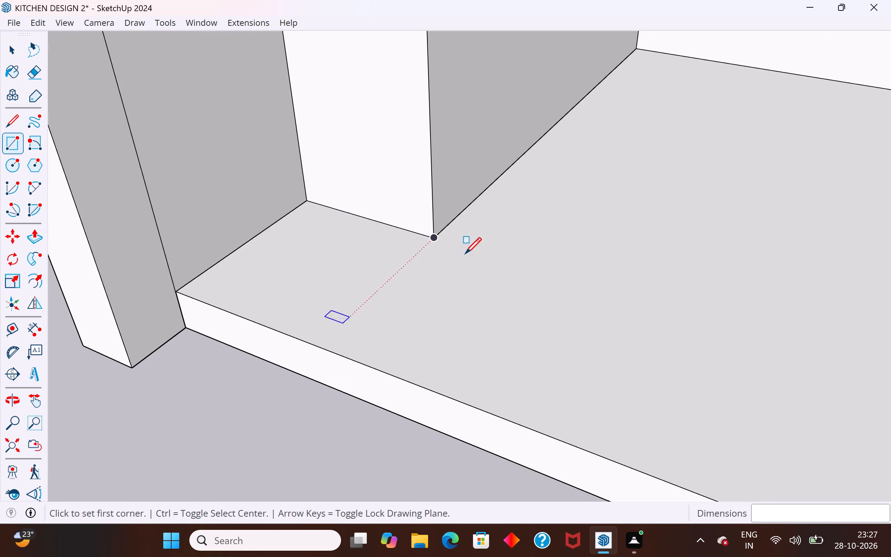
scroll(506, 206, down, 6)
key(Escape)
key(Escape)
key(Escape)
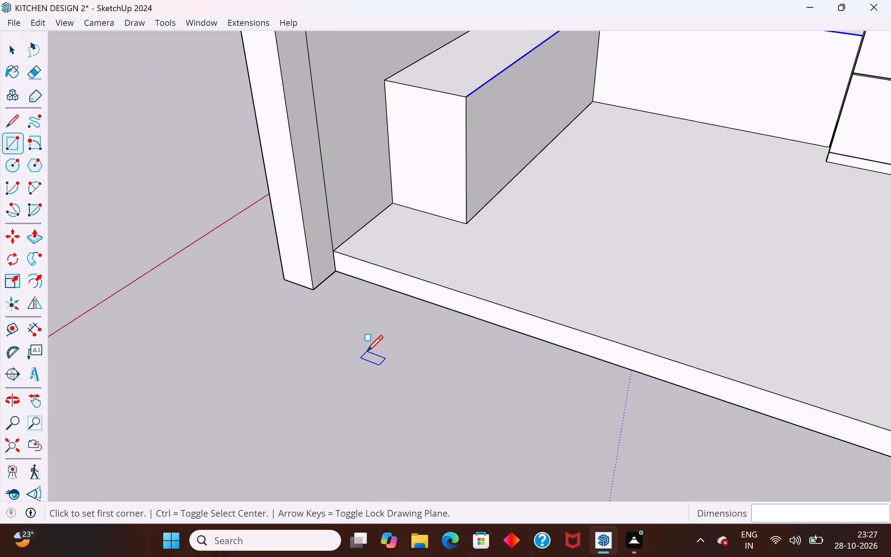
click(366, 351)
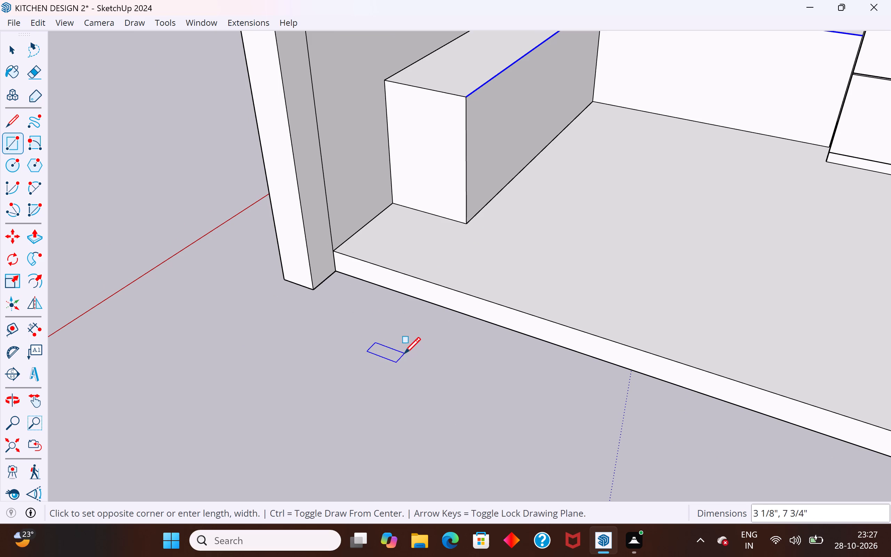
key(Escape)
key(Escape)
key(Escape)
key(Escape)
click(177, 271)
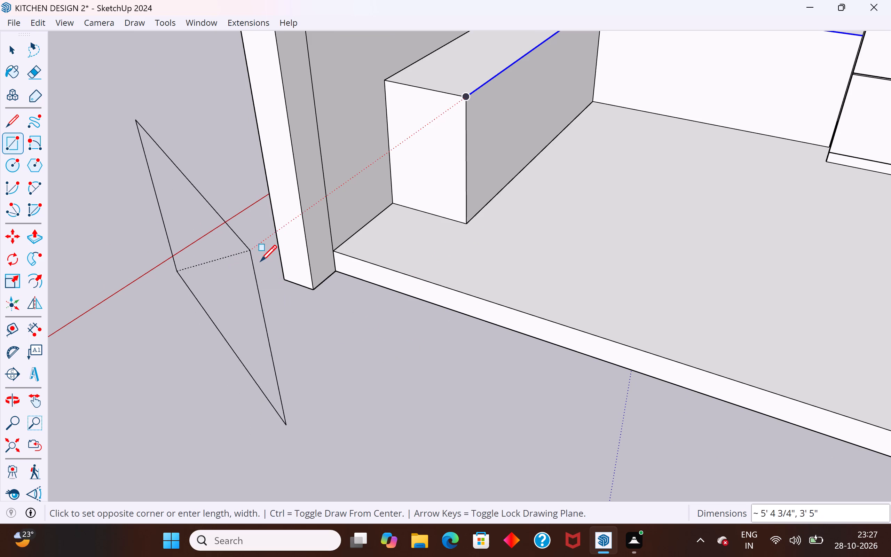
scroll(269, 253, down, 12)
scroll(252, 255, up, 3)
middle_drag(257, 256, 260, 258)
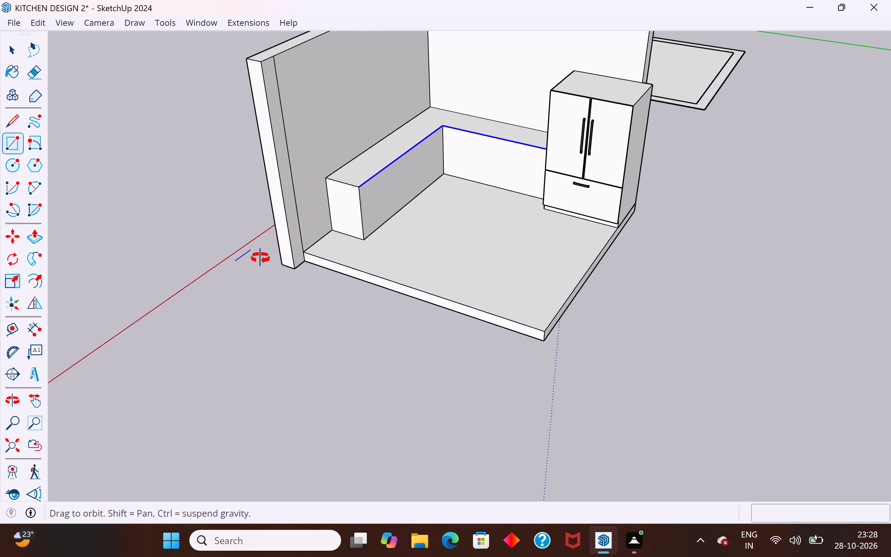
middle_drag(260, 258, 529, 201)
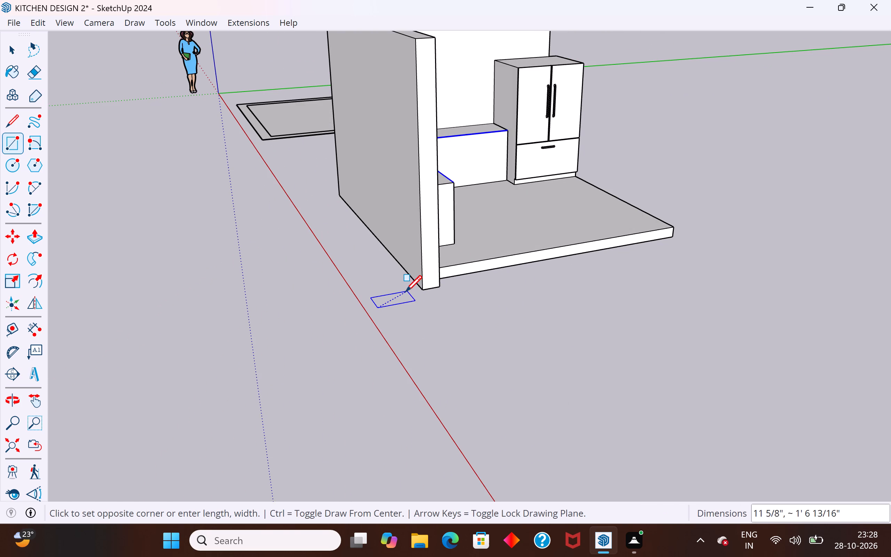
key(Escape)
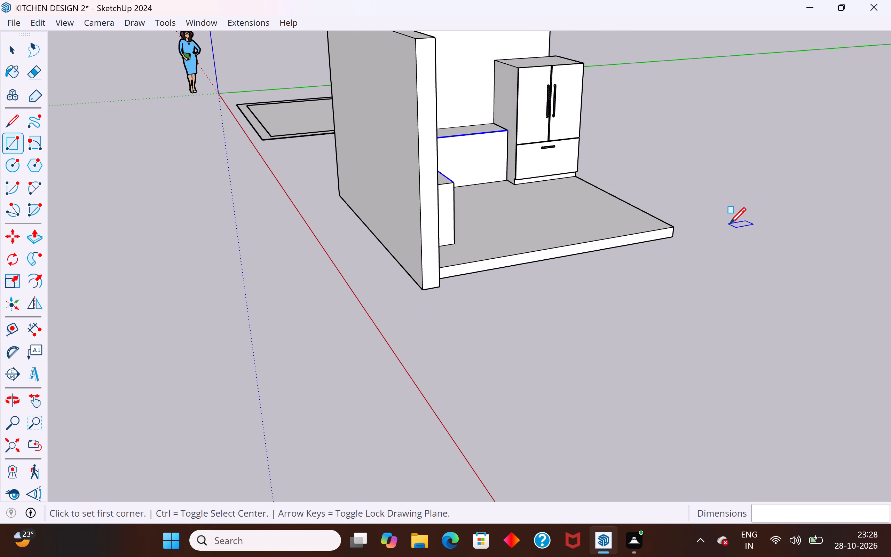
Draw an upright square about 3 13/16" by 3 13/16", locked perpendicular to the red axis, in the open space beside the floor slab.
click(731, 223)
scroll(766, 213, up, 3)
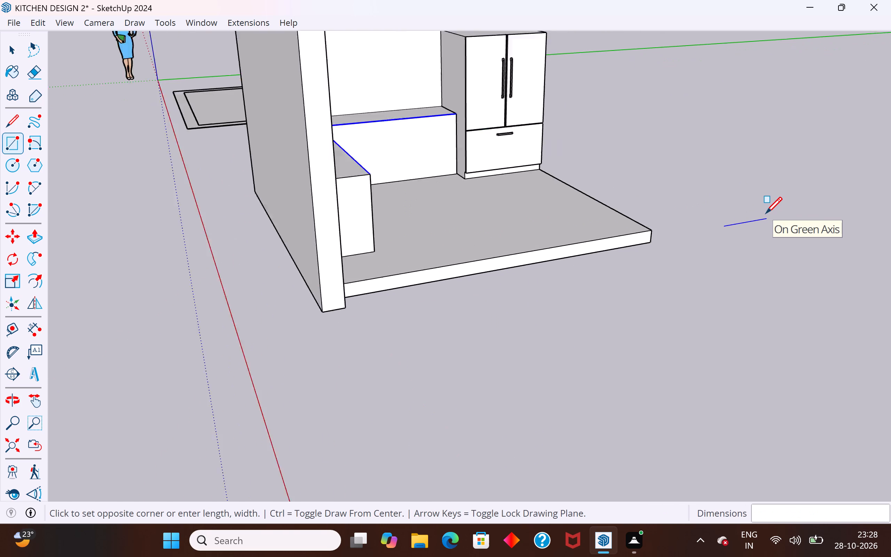
scroll(766, 213, up, 2)
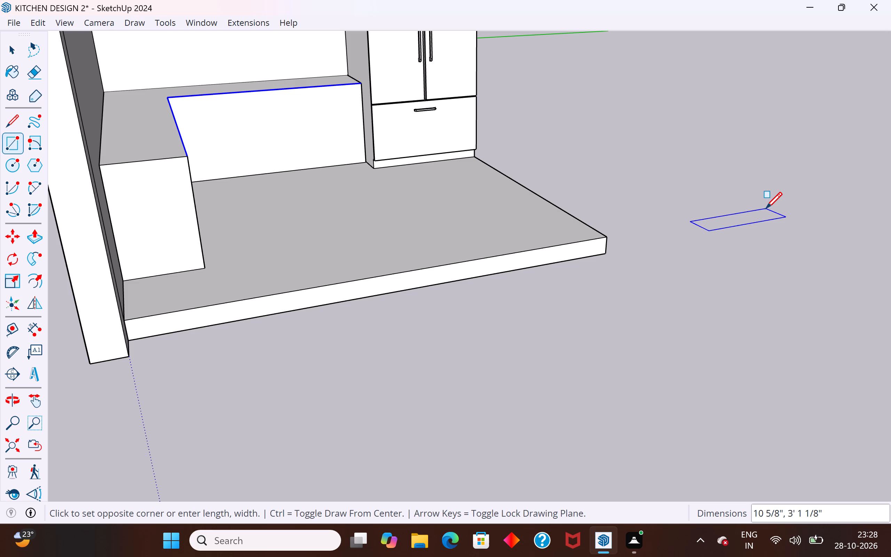
key(Right)
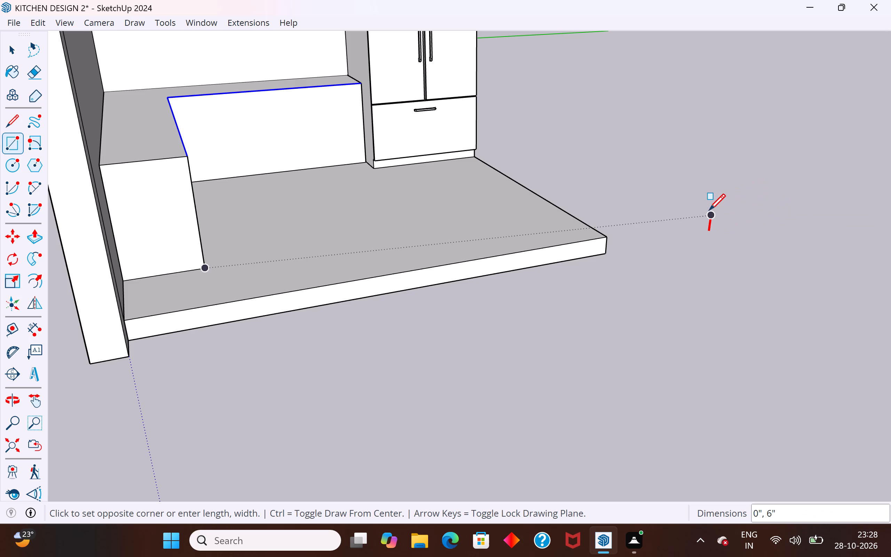
scroll(718, 219, up, 4)
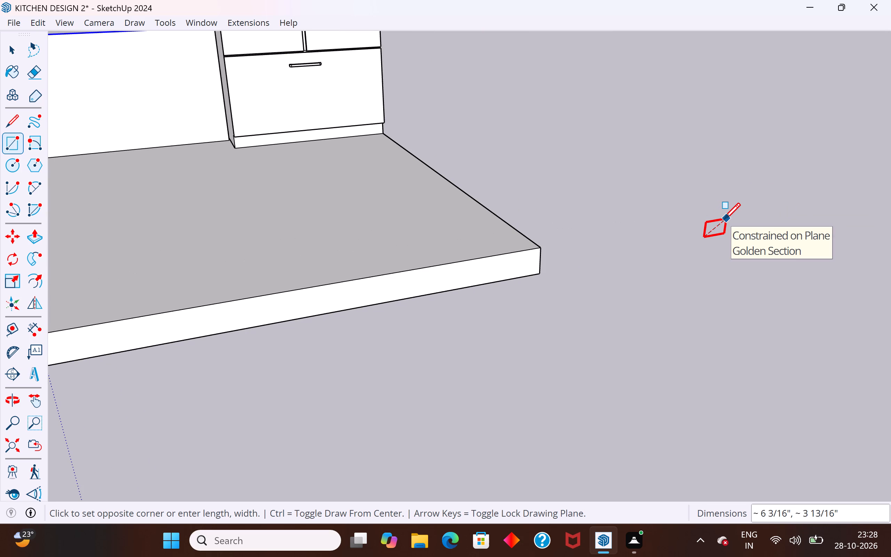
click(718, 221)
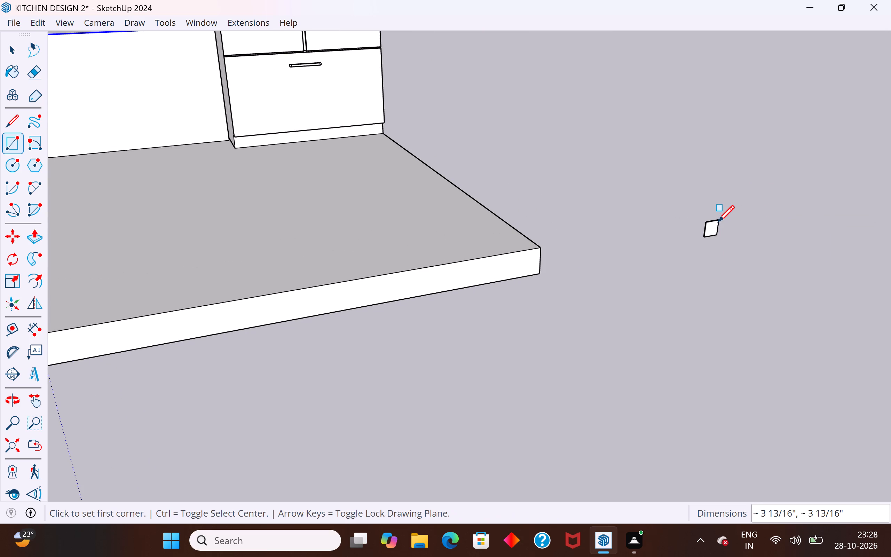
Select the small upright square beside the floor slab, including its face and all its edges.
click(16, 51)
click(718, 287)
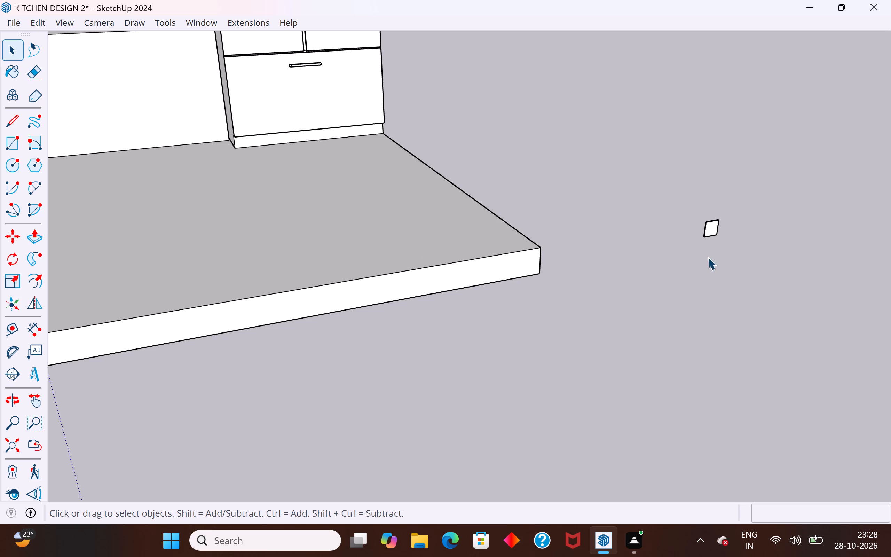
click(711, 225)
middle_drag(723, 256, 679, 254)
scroll(721, 256, up, 1)
drag(710, 217, 634, 274)
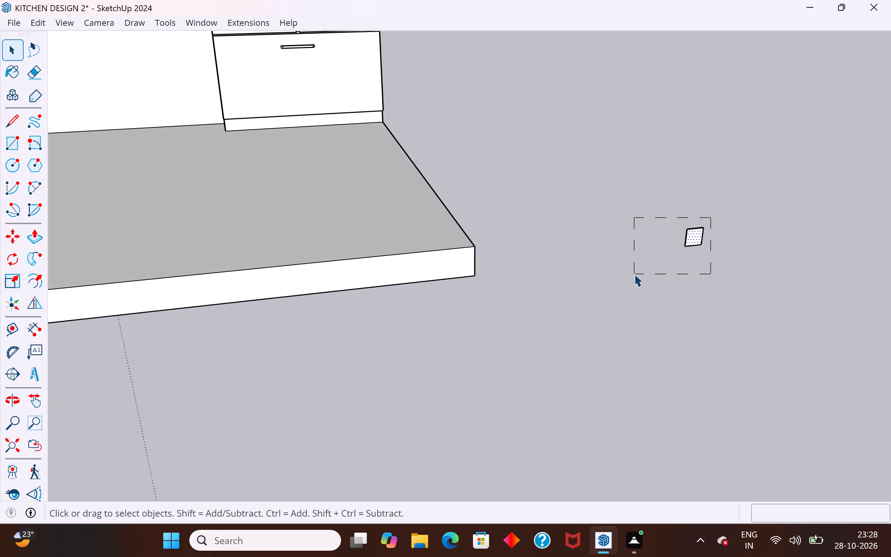
right_click(700, 236)
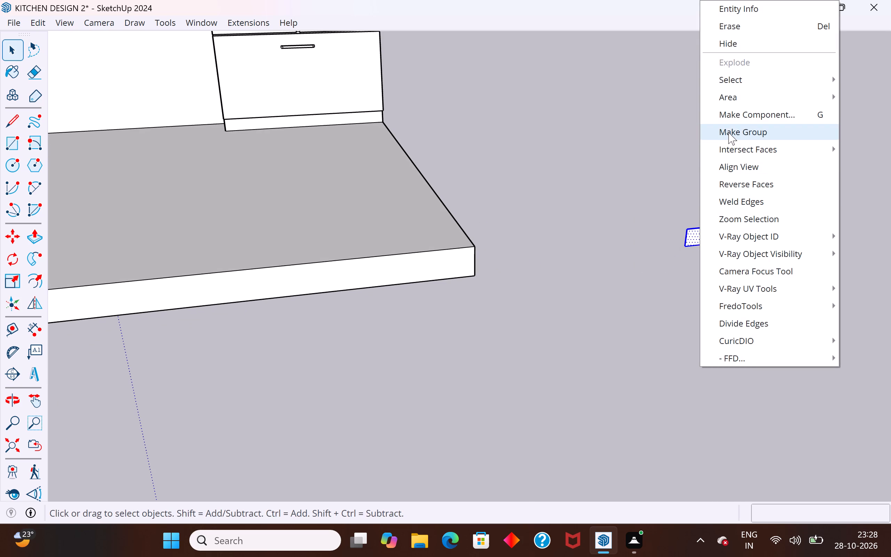
click(647, 304)
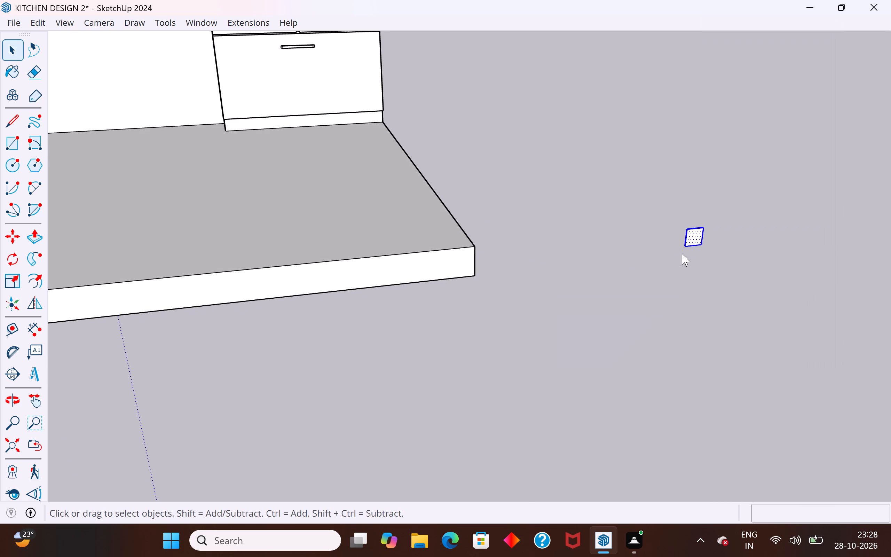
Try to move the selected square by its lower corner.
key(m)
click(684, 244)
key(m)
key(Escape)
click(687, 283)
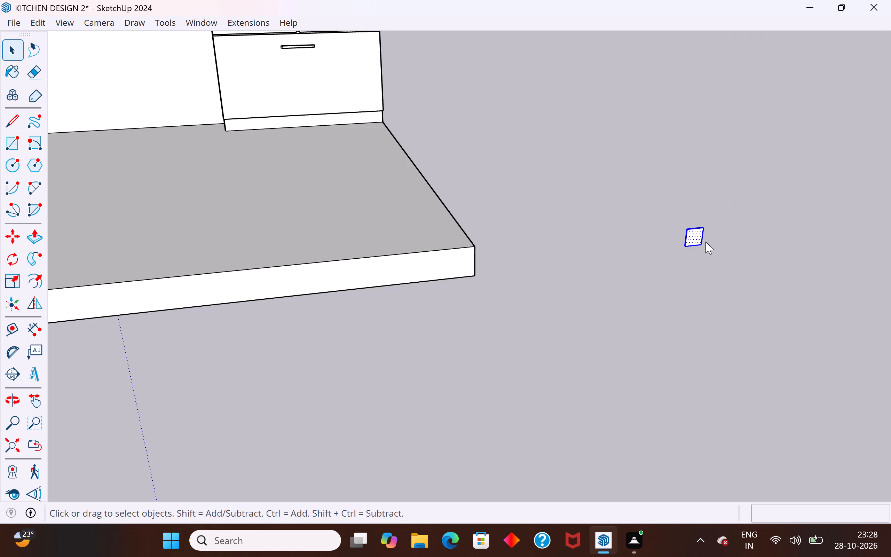
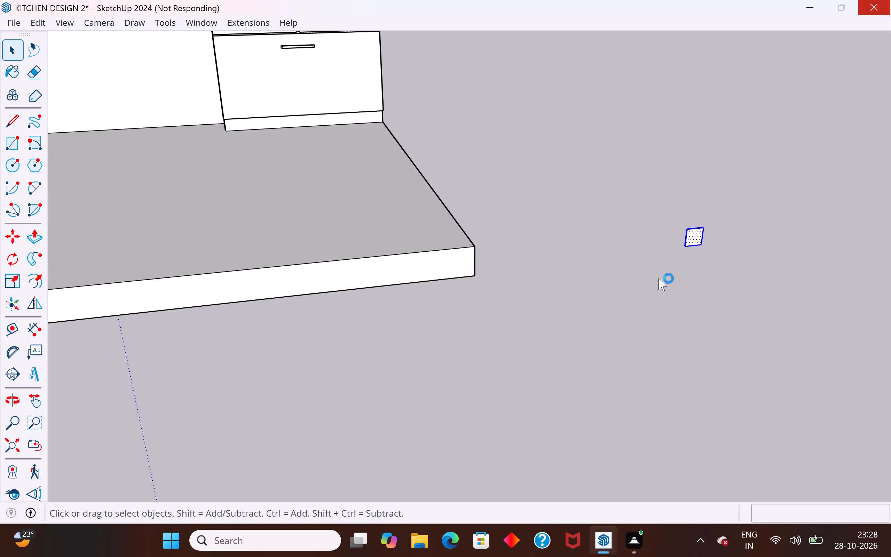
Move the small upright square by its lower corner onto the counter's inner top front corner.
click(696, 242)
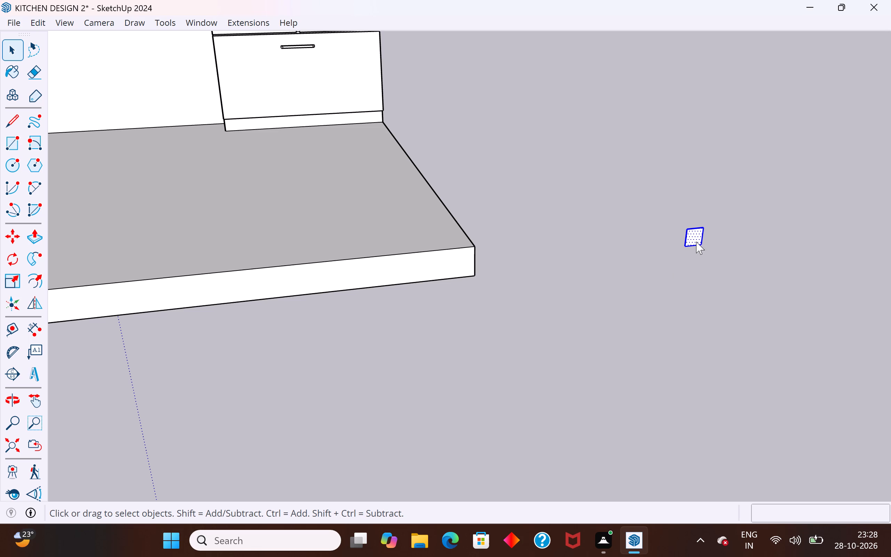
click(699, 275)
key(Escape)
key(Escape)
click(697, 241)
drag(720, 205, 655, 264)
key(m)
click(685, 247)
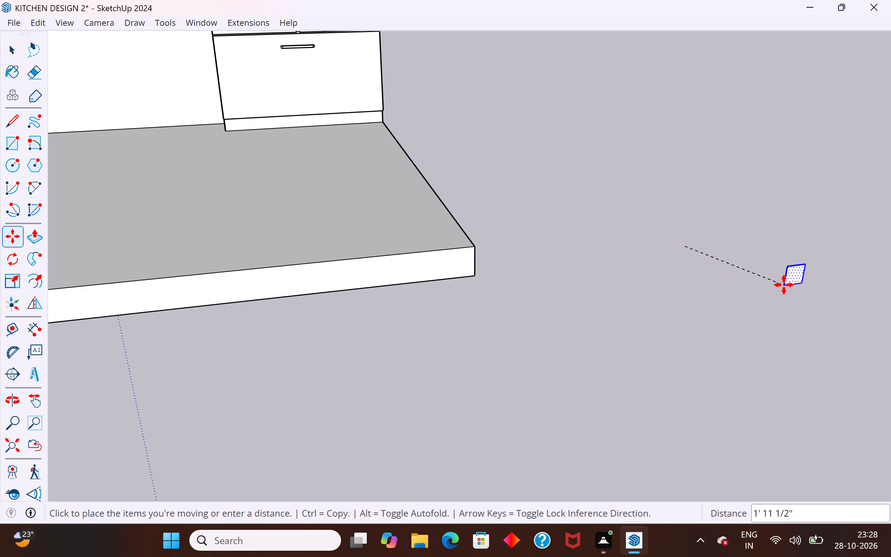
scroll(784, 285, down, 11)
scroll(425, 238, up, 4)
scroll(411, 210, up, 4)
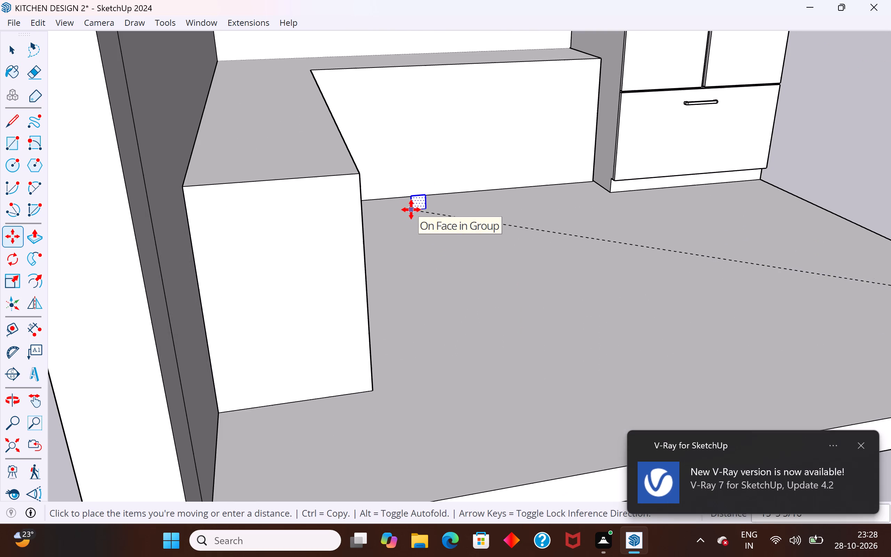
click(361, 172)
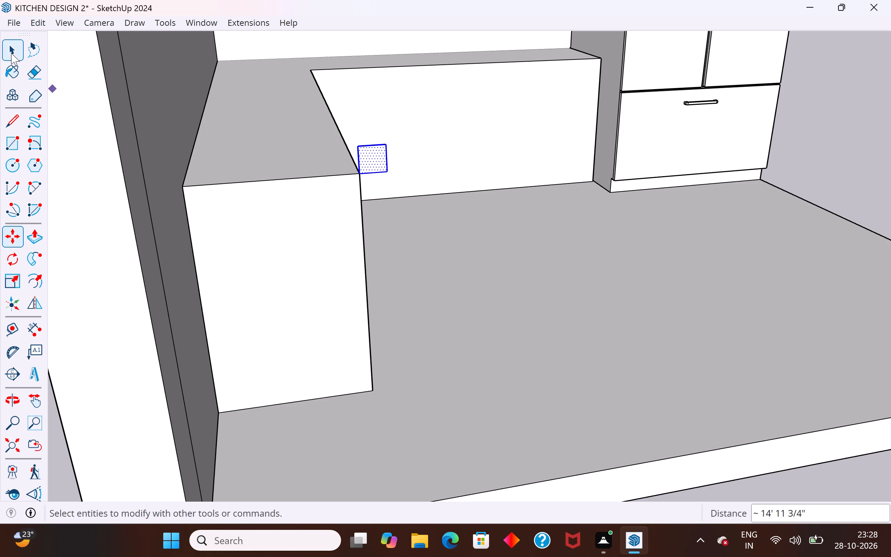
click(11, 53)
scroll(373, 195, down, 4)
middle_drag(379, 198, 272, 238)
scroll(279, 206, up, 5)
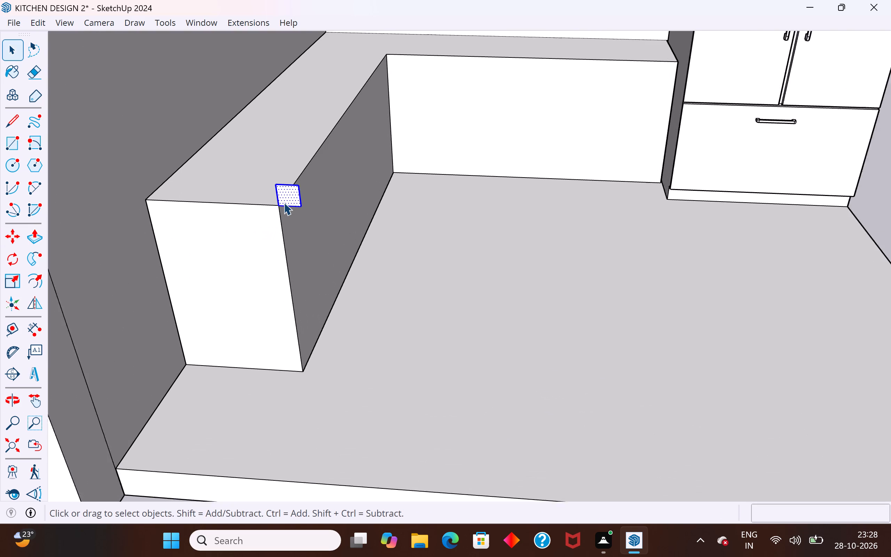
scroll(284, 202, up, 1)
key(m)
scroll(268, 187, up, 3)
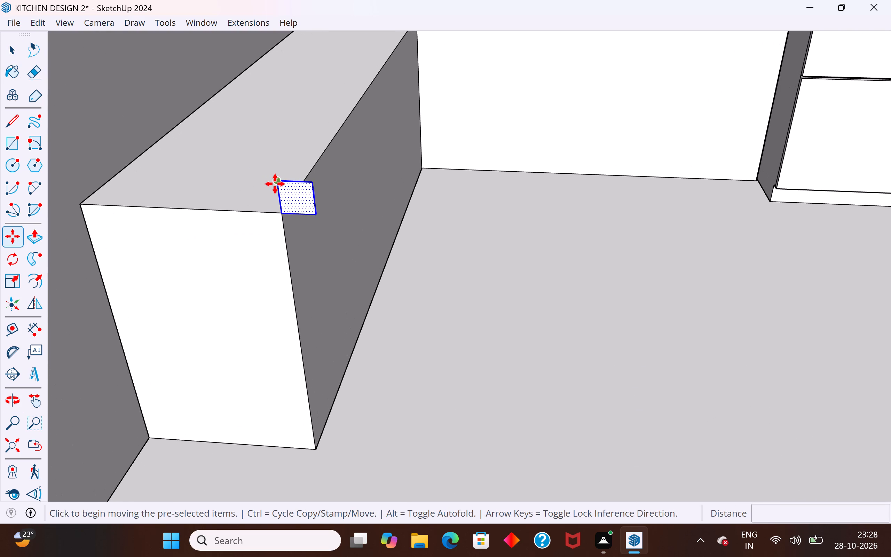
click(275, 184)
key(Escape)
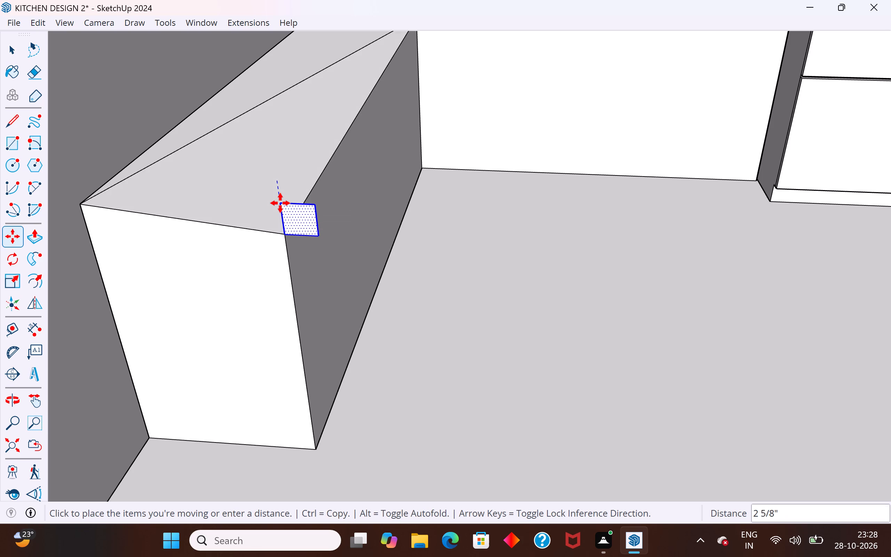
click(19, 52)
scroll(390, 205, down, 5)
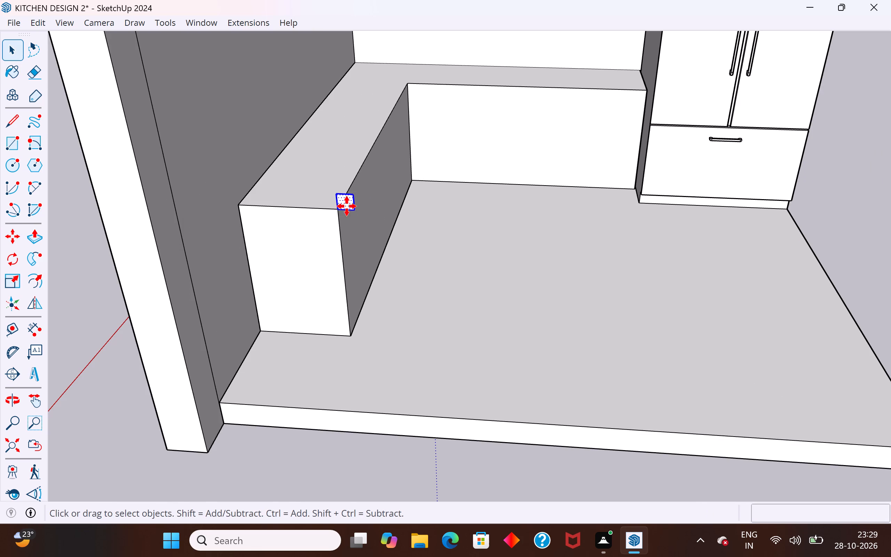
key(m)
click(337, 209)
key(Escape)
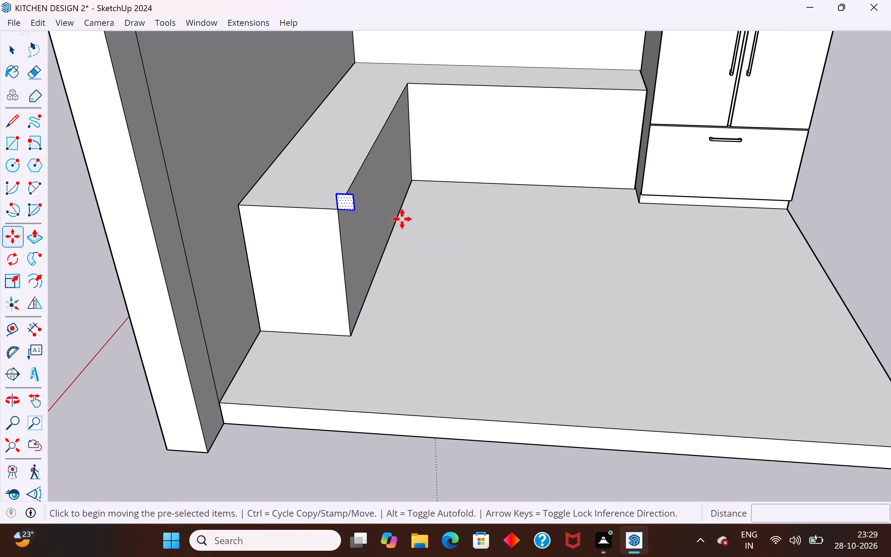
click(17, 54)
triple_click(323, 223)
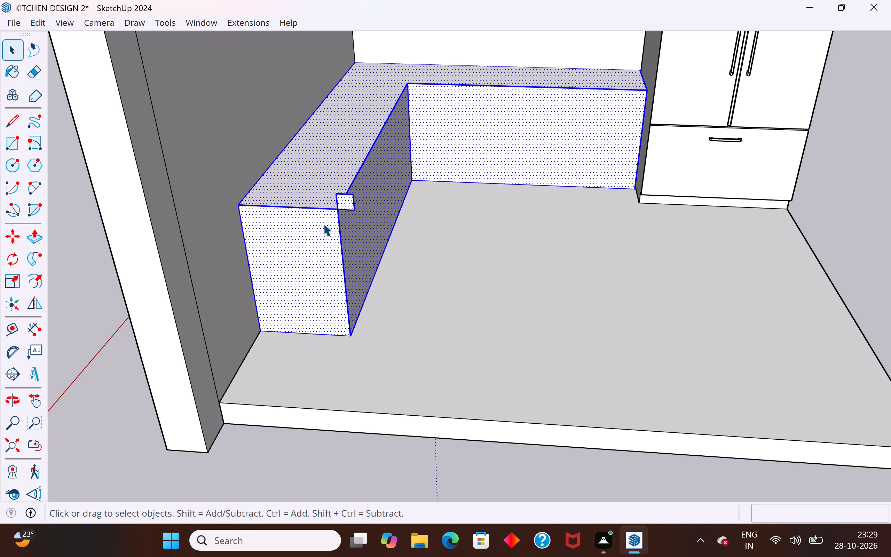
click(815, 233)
Delete the small square at the counter's inner top corner, including its face and all its edges.
click(349, 204)
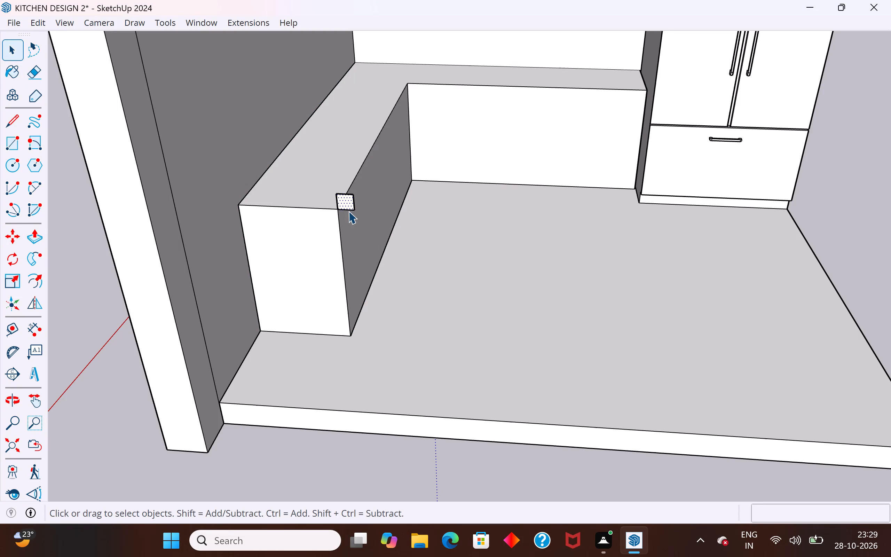
middle_drag(348, 211, 382, 142)
middle_drag(388, 158, 16, 340)
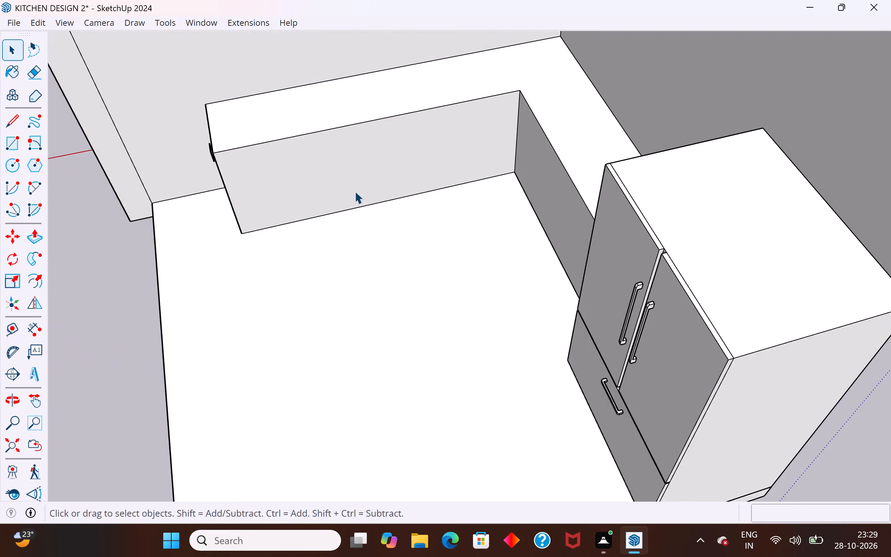
middle_drag(344, 196, 60, 218)
scroll(370, 389, down, 7)
middle_drag(393, 135, 314, 84)
scroll(431, 147, up, 8)
middle_drag(423, 161, 339, 142)
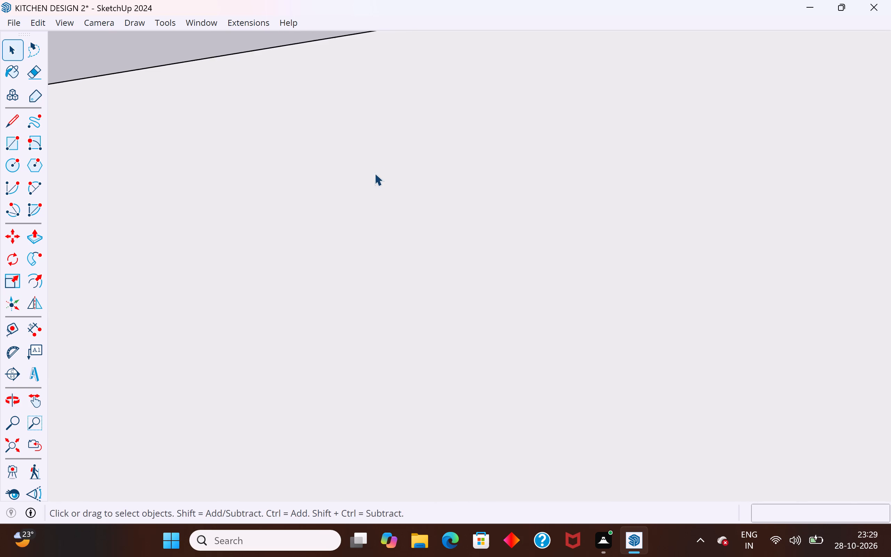
middle_drag(374, 173, 387, 227)
scroll(435, 378, down, 13)
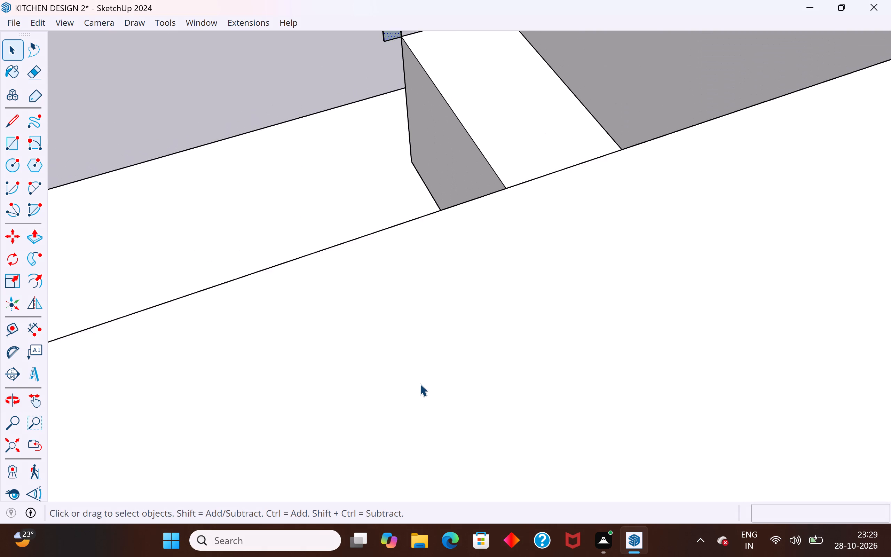
scroll(420, 384, down, 9)
scroll(402, 54, up, 9)
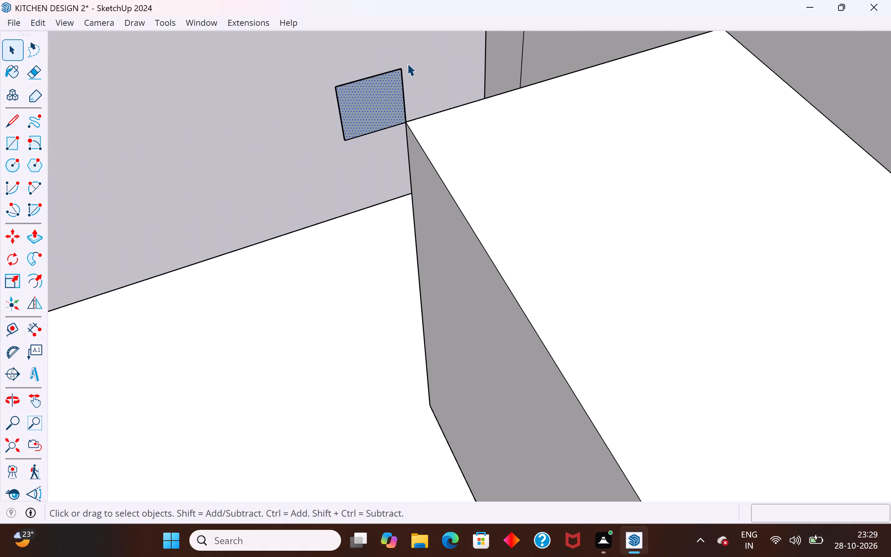
drag(405, 63, 326, 102)
key(Delete)
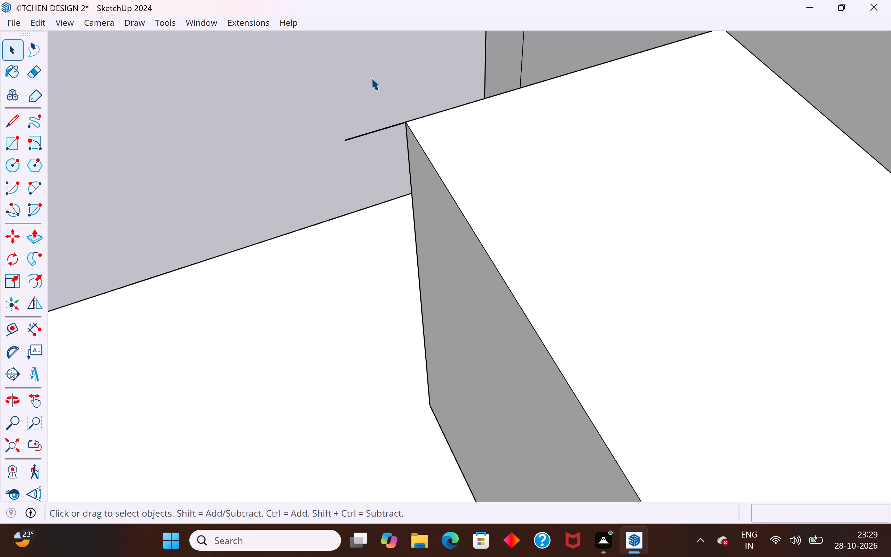
drag(374, 97, 350, 155)
key(Delete)
Make the whole L-shaped counter a group.
scroll(449, 103, down, 6)
middle_drag(372, 175, 873, 125)
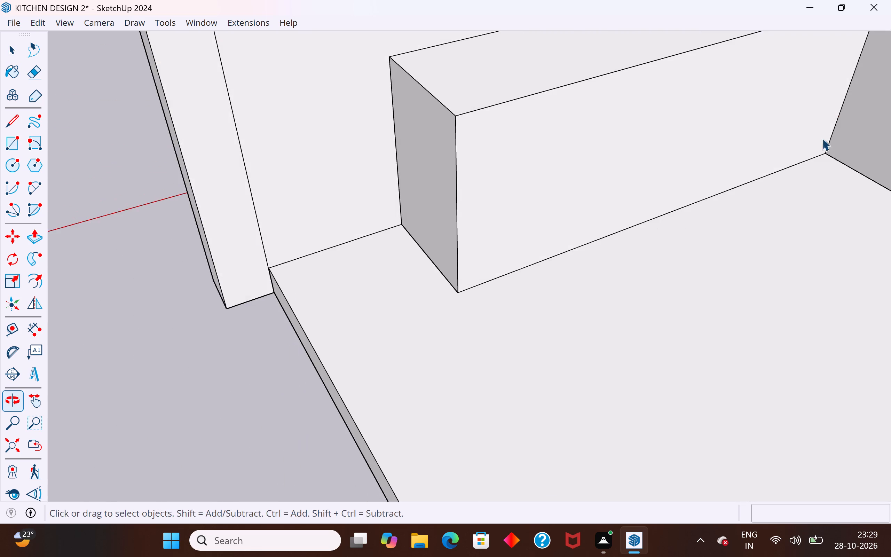
middle_drag(362, 239, 626, 193)
scroll(433, 211, down, 6)
middle_drag(426, 215, 279, 219)
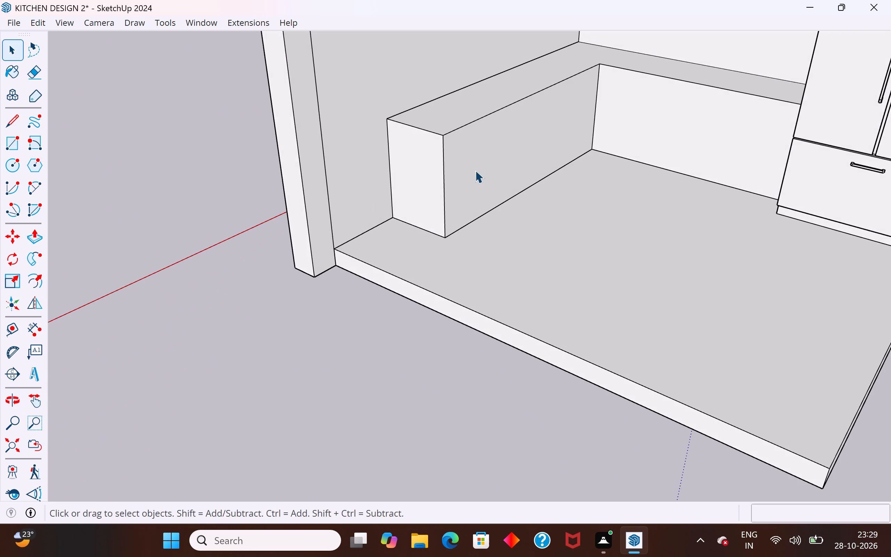
triple_click(478, 162)
right_click(478, 162)
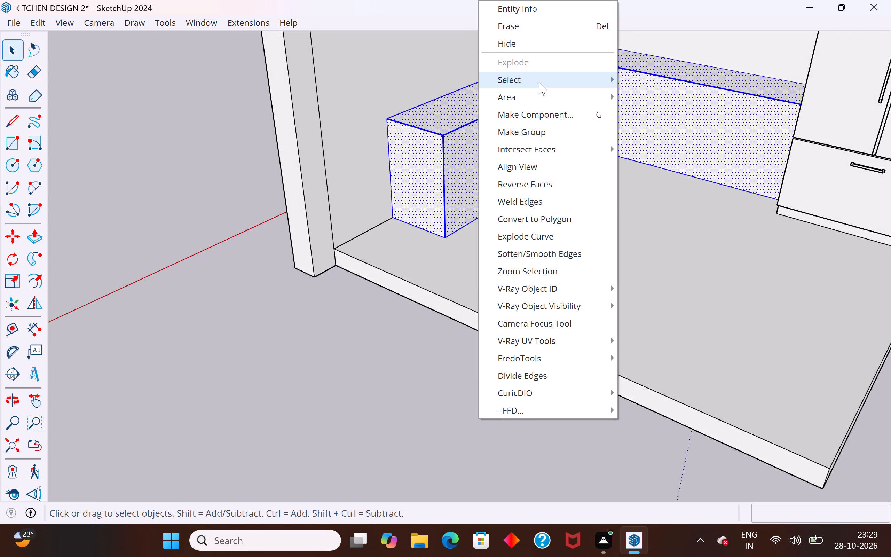
click(547, 135)
click(299, 446)
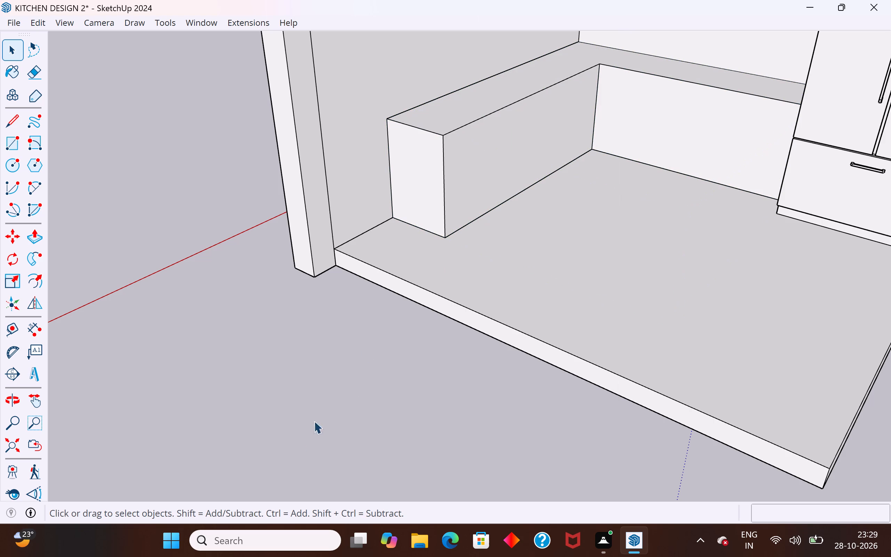
Open the counter group for editing and select its two inner top edges, one along each leg.
click(462, 125)
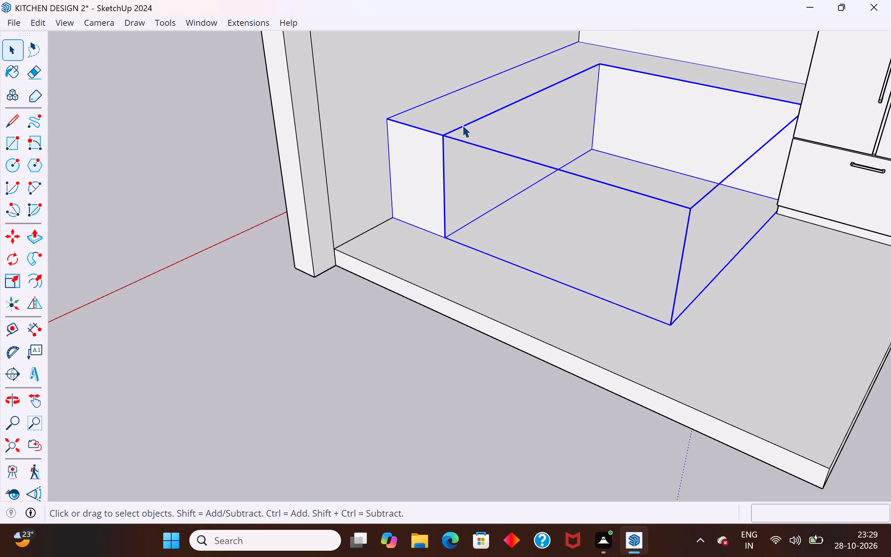
double_click(462, 125)
click(462, 125)
click(468, 124)
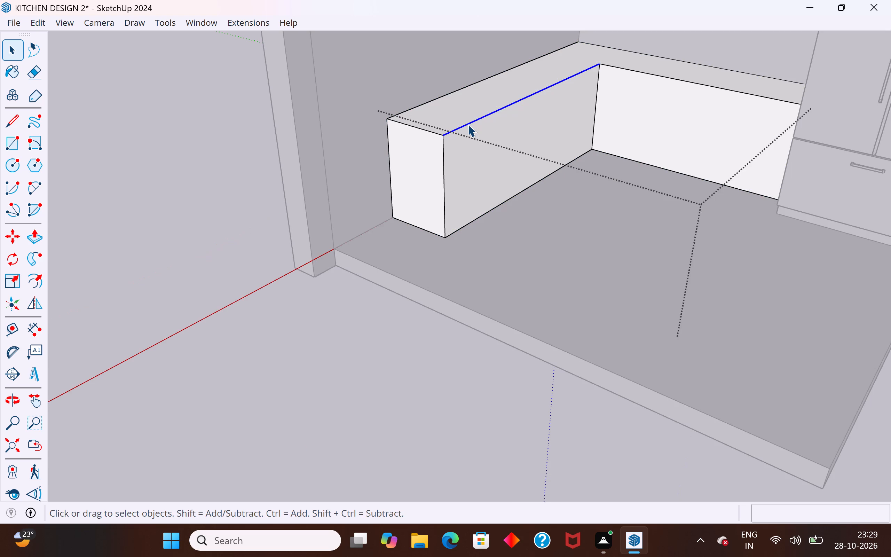
shift+click(633, 70)
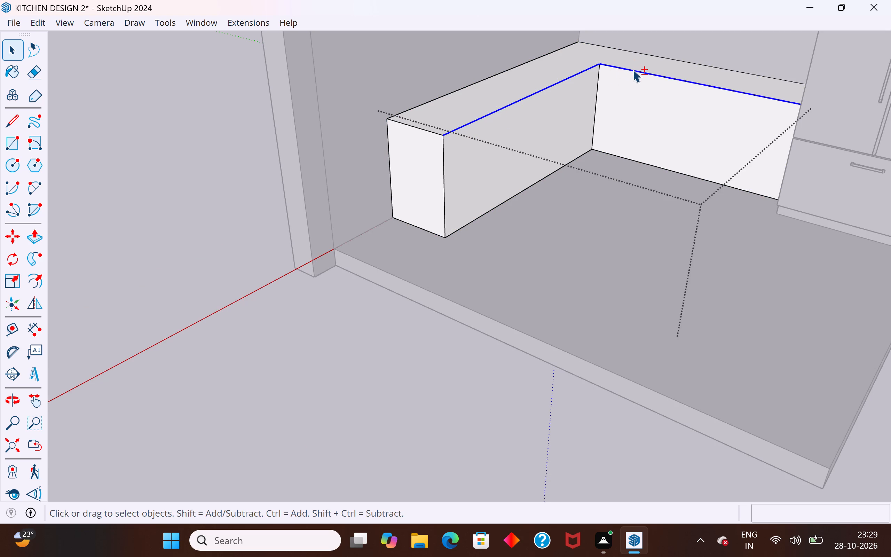
shift+right_click(633, 70)
click(676, 238)
click(411, 399)
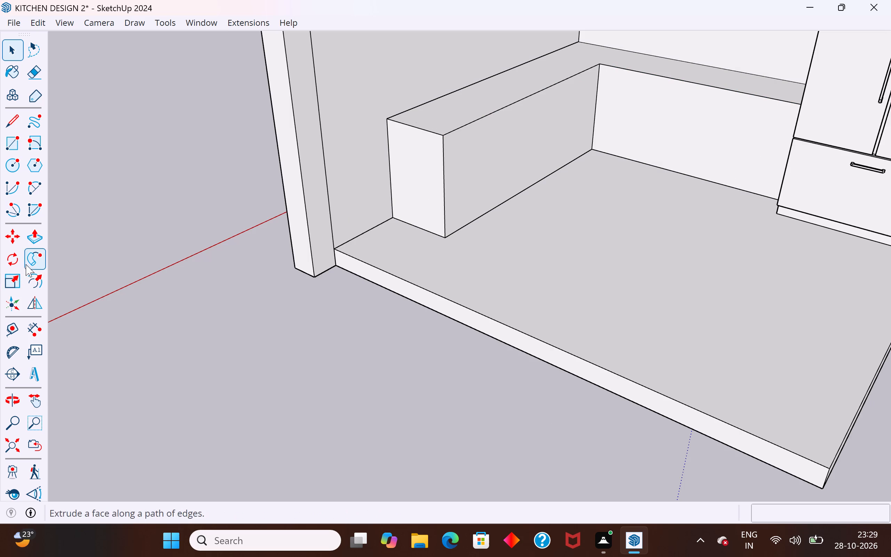
Draw an upright square about 7 13/16" by 7 13/16", locked perpendicular to the red axis, in the open space beside the floor slab.
scroll(422, 151, down, 7)
middle_drag(384, 232, 550, 237)
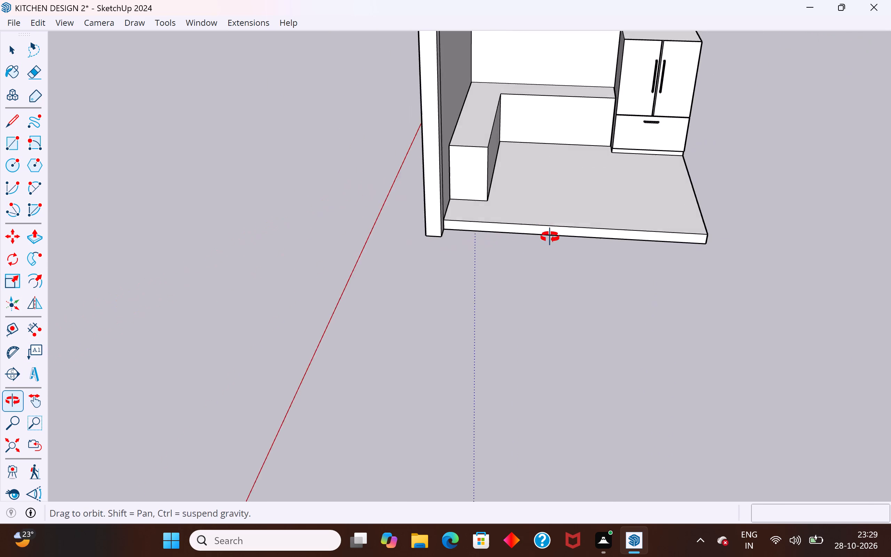
middle_drag(550, 237, 527, 191)
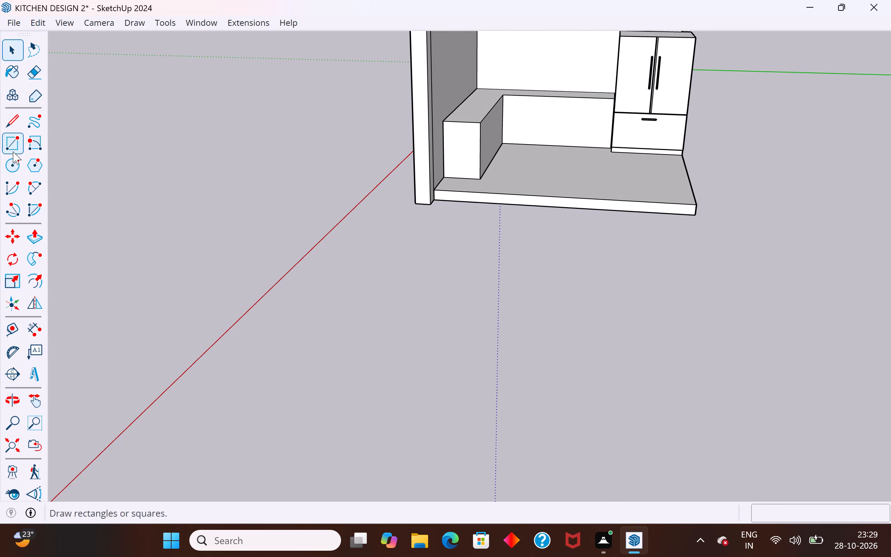
click(13, 151)
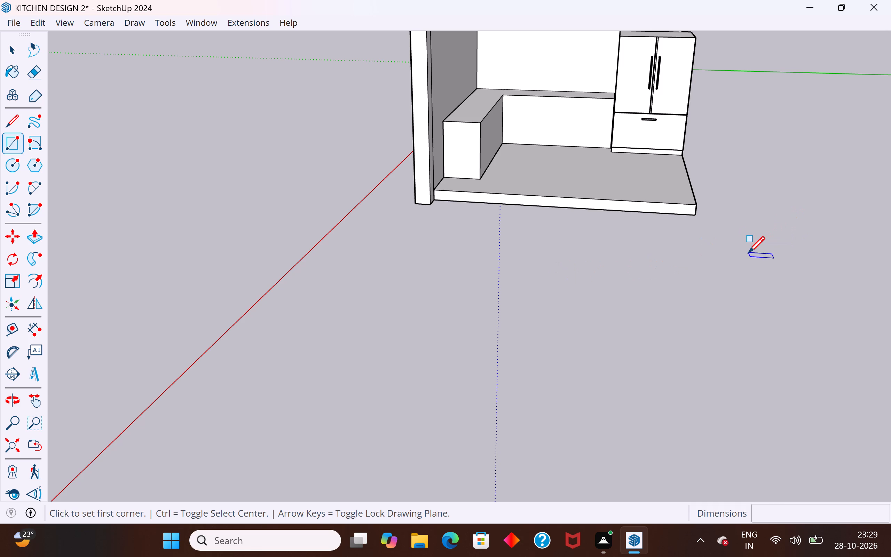
key(Right)
click(748, 252)
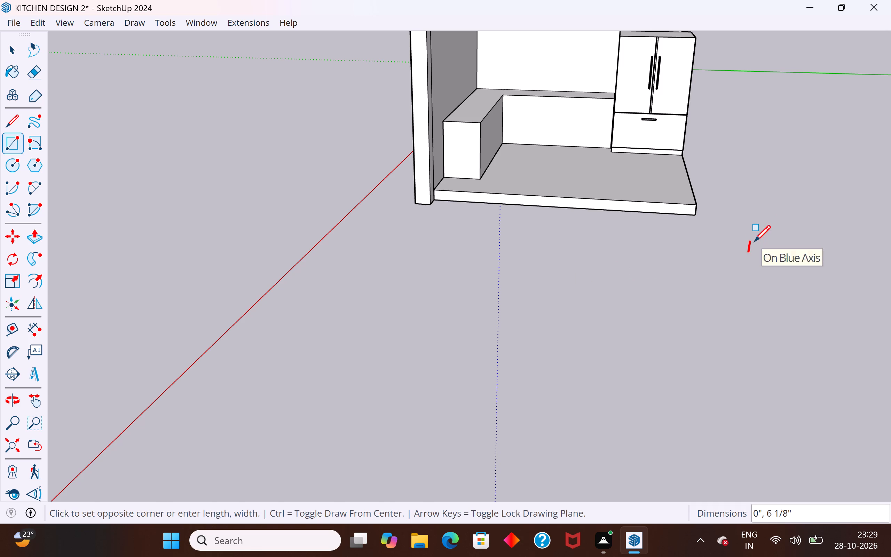
click(767, 241)
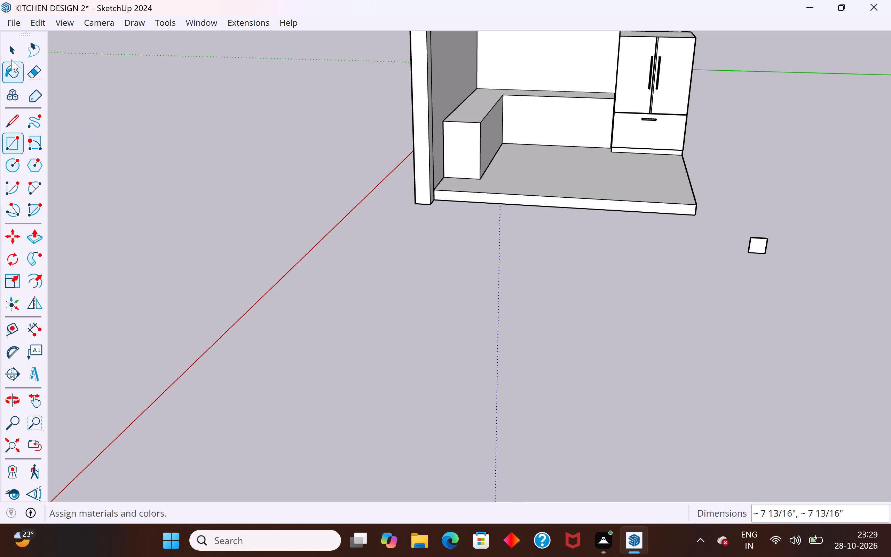
Make the small square beside the floor slab a group, including its face and edges.
click(13, 58)
double_click(759, 245)
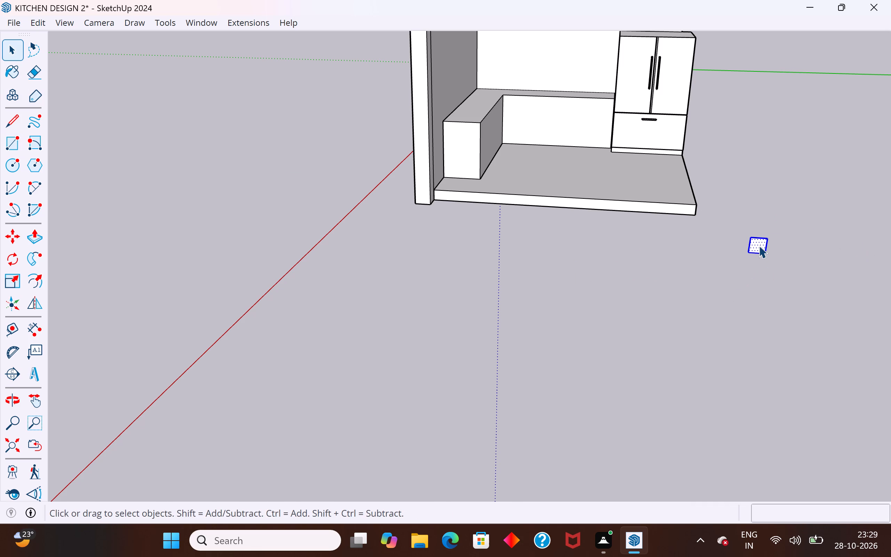
right_click(777, 232)
double_click(760, 251)
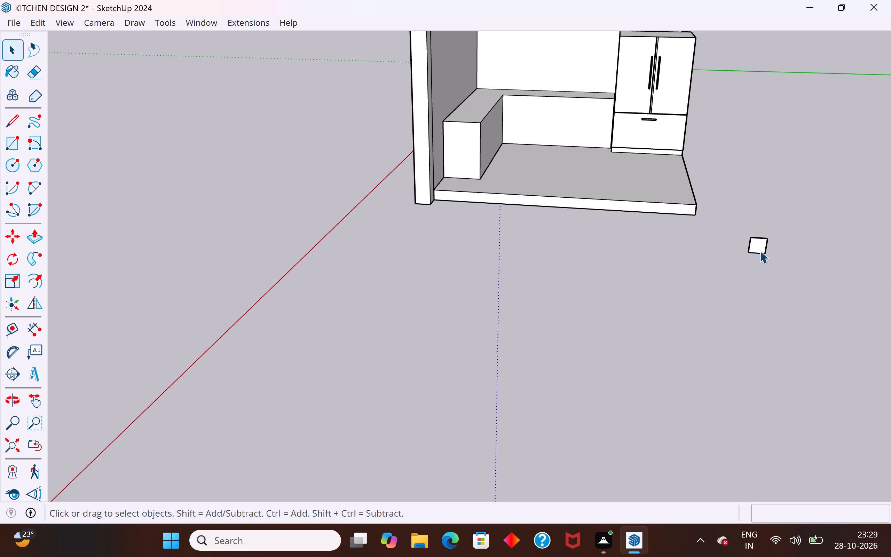
right_click(760, 251)
triple_click(761, 244)
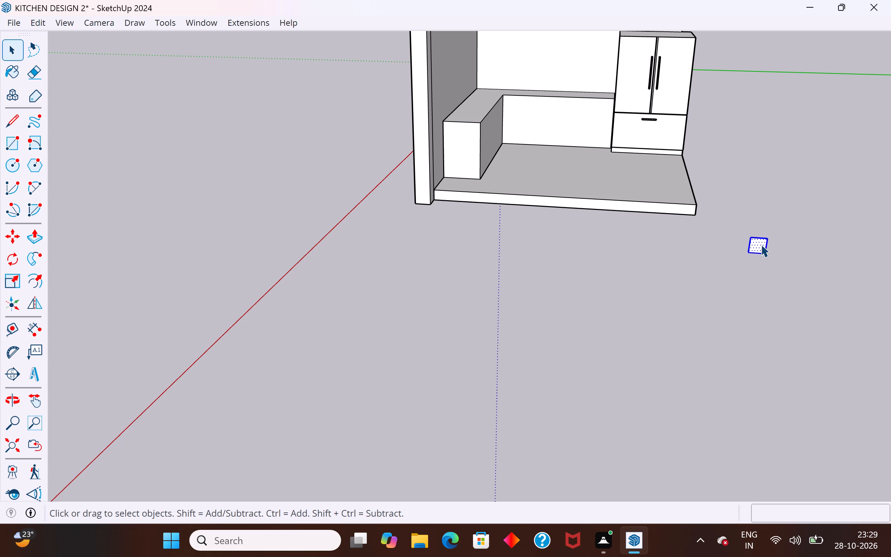
right_click(761, 244)
click(789, 131)
Move the square group by its upper corner onto the counter's inner top front corner.
key(m)
click(753, 235)
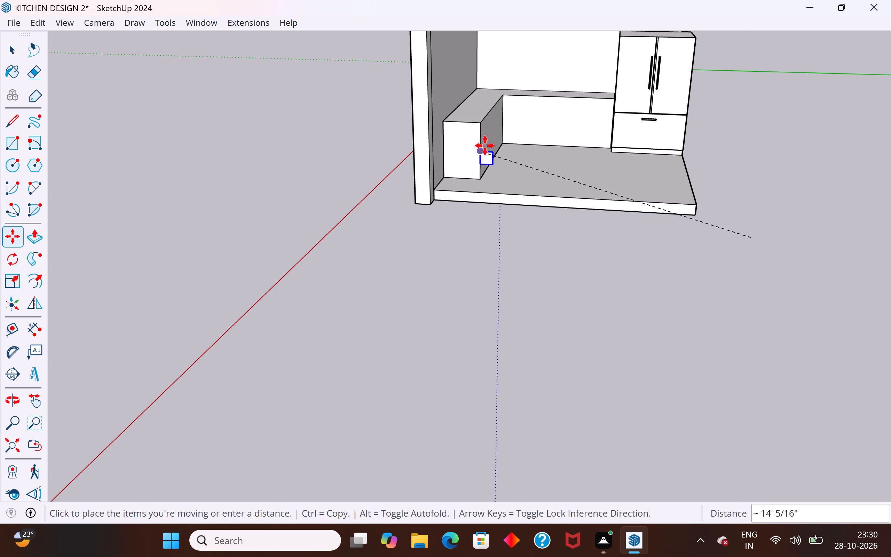
scroll(485, 143, up, 12)
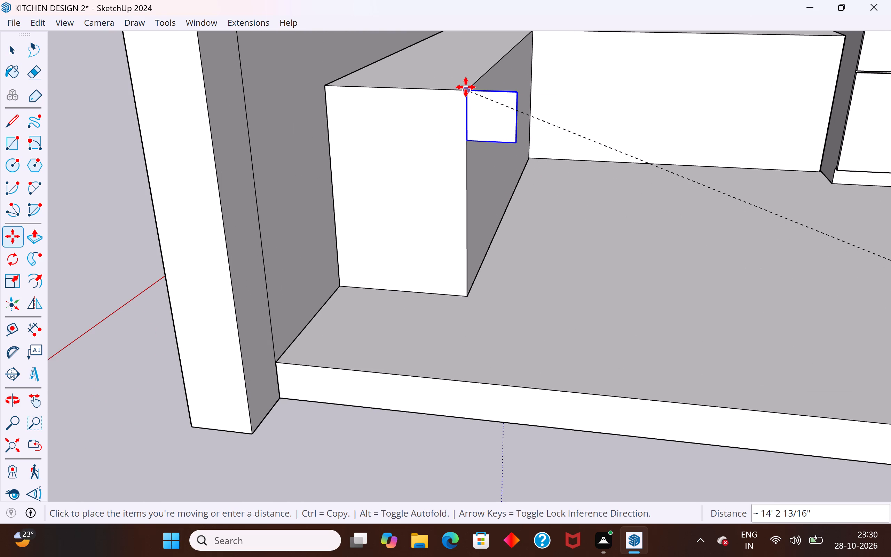
click(466, 87)
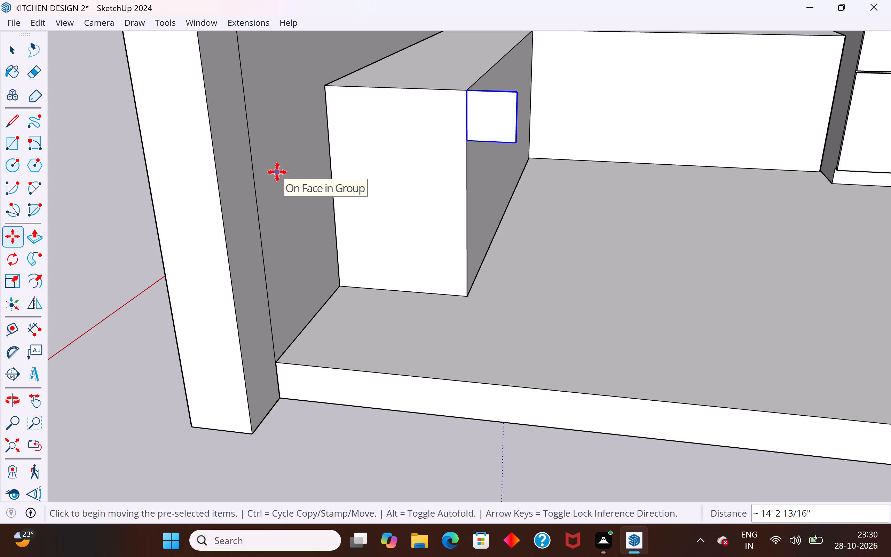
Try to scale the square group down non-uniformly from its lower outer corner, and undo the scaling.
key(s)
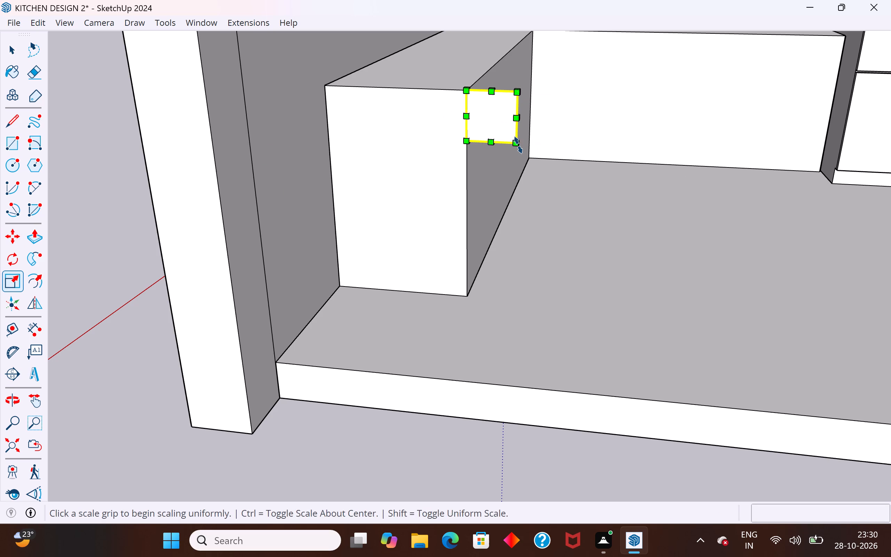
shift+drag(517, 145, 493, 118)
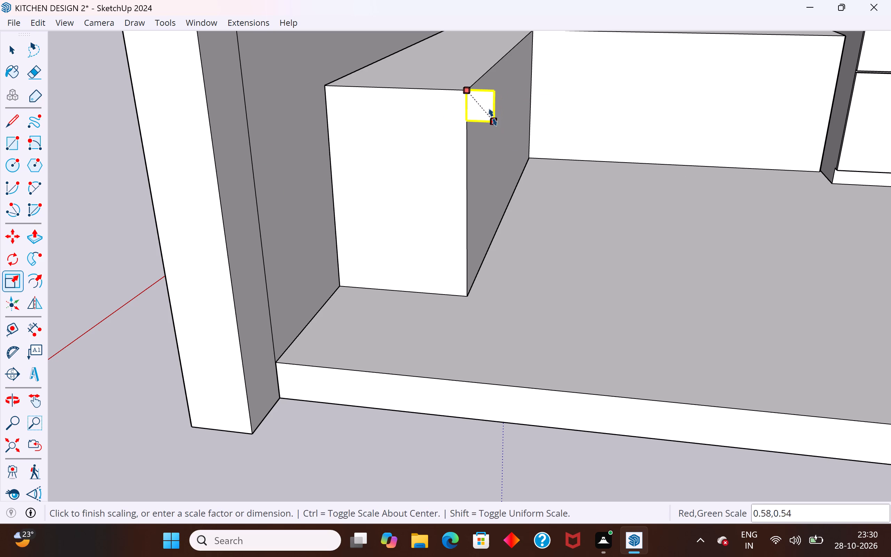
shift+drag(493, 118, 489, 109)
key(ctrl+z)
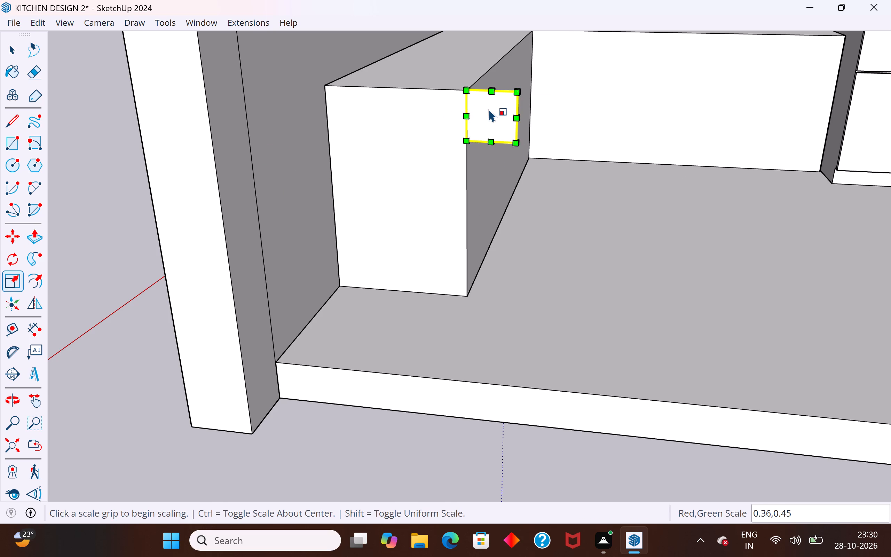
Scale the square group uniformly about its center by about 0.34.
ctrl+drag(519, 146, 501, 131)
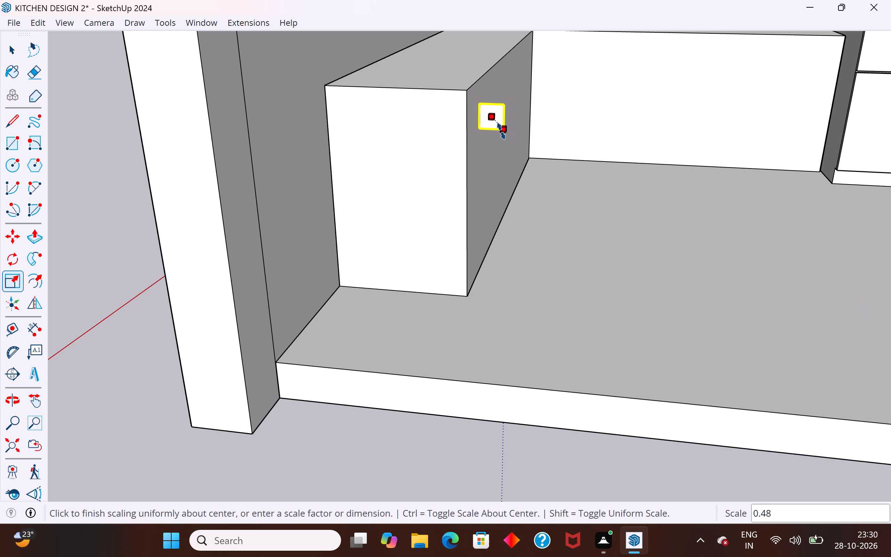
ctrl+drag(501, 131, 497, 128)
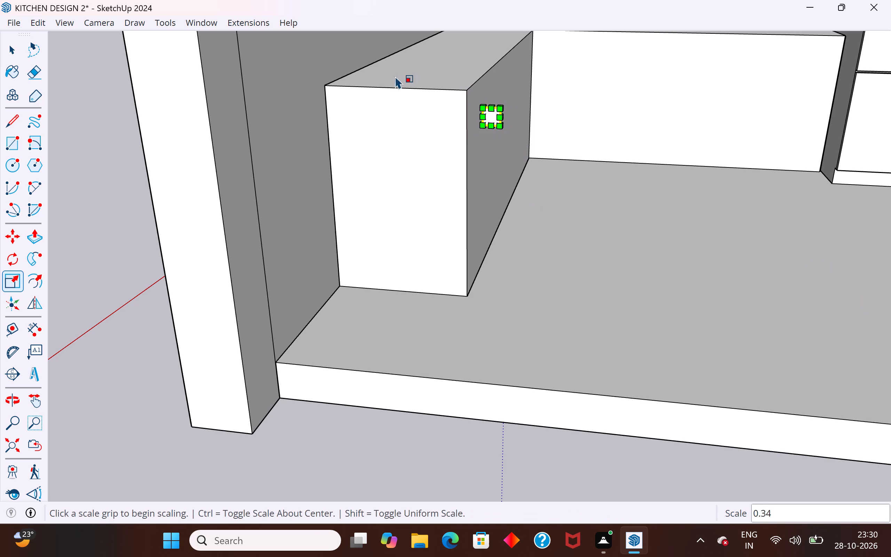
click(17, 58)
click(87, 166)
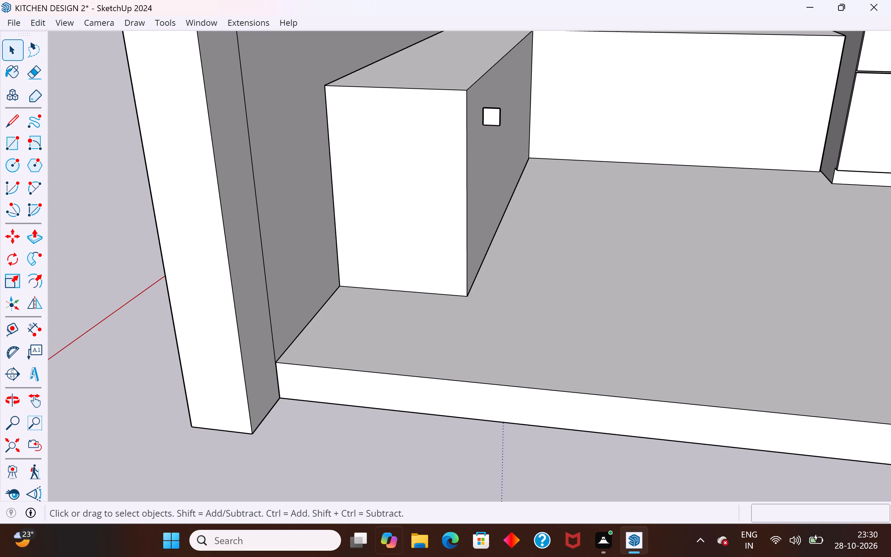
Move the scaled-down square group by its upper corner back onto the counter's inner top front corner.
click(500, 108)
key(m)
click(482, 105)
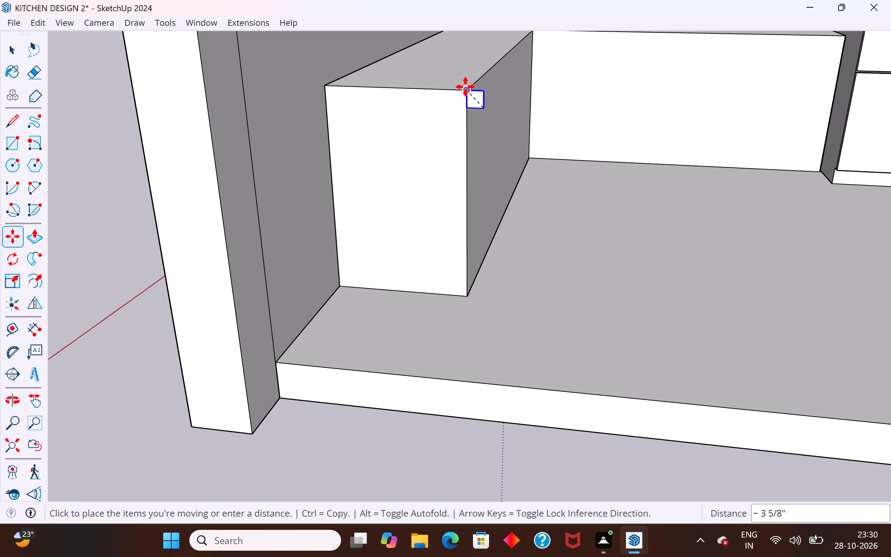
click(465, 87)
click(20, 45)
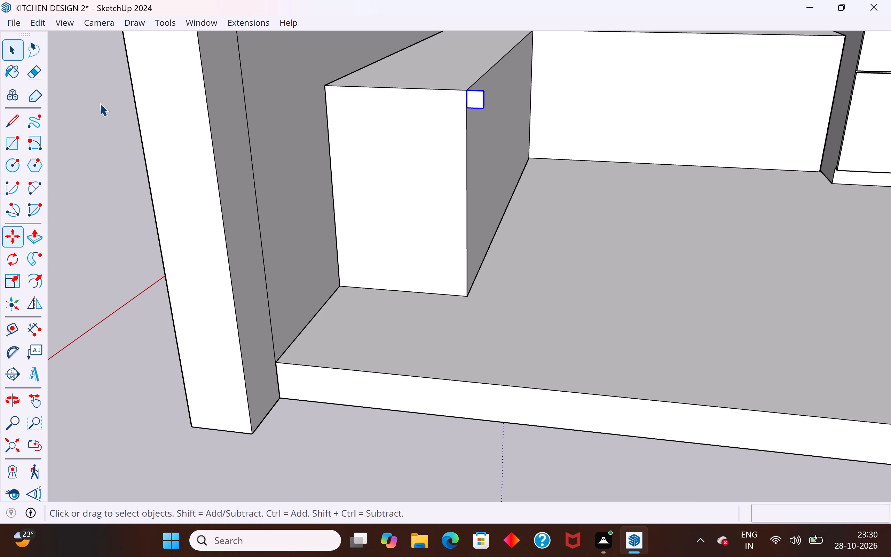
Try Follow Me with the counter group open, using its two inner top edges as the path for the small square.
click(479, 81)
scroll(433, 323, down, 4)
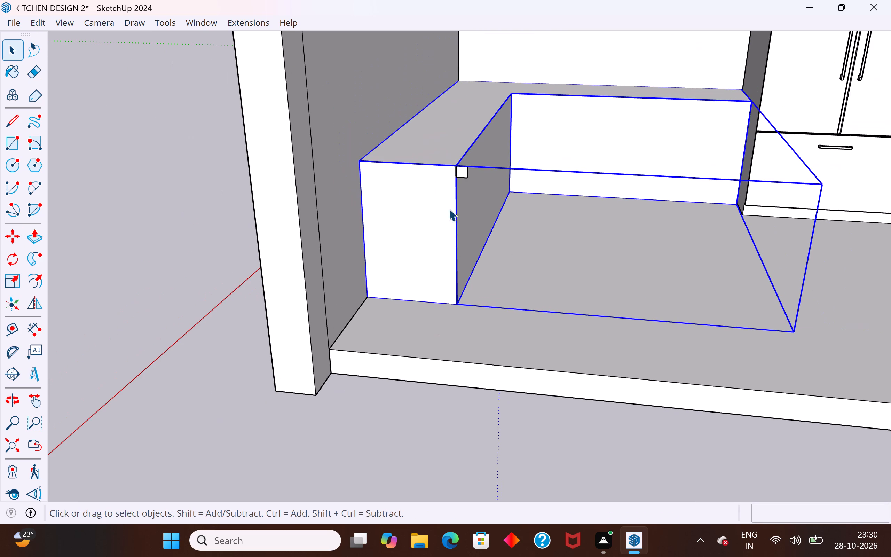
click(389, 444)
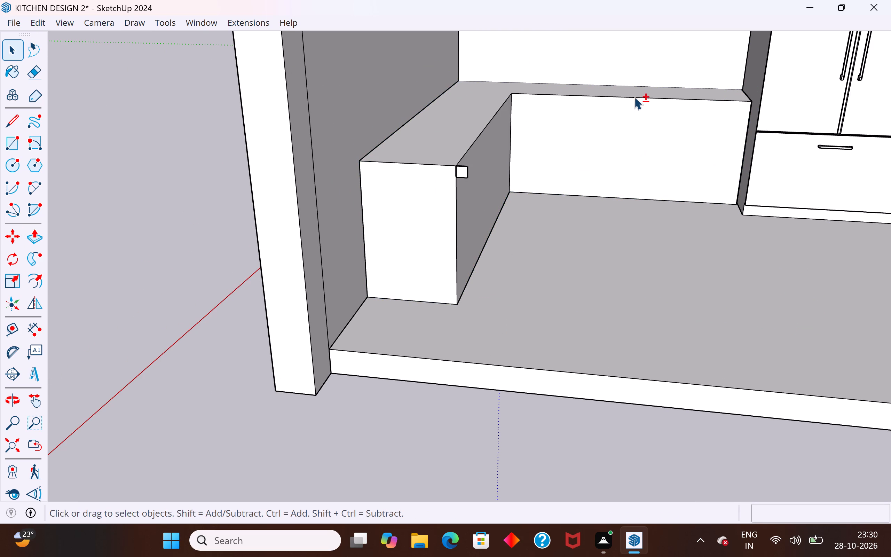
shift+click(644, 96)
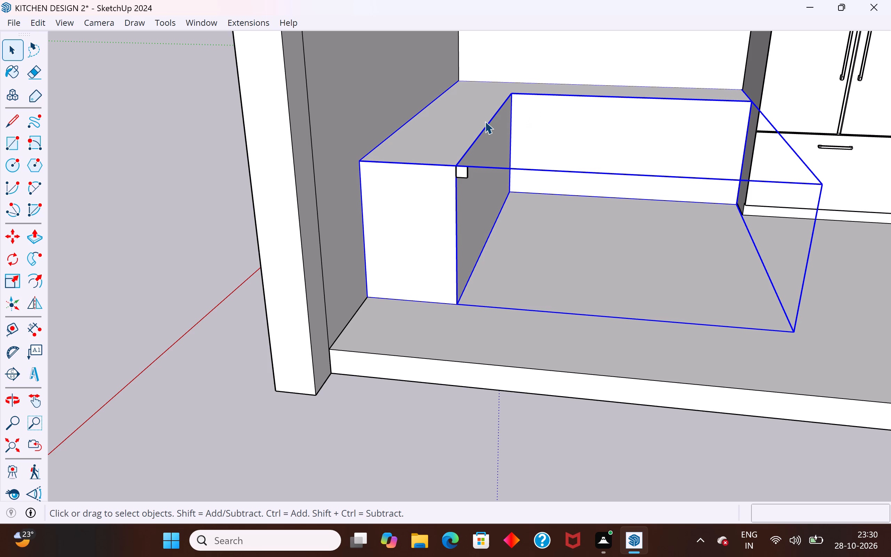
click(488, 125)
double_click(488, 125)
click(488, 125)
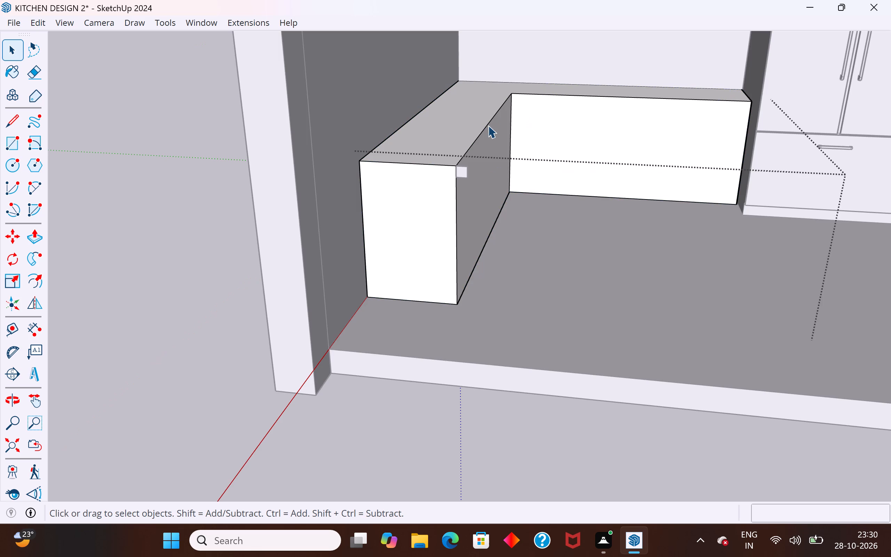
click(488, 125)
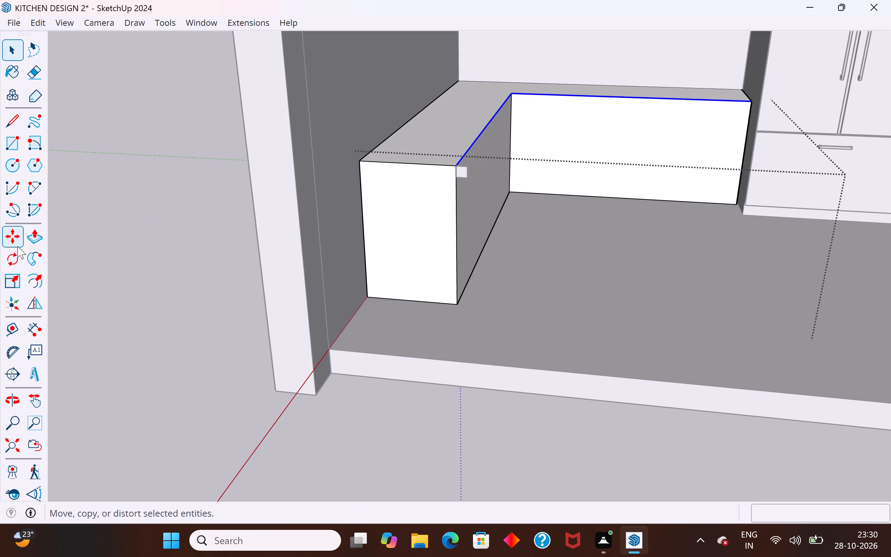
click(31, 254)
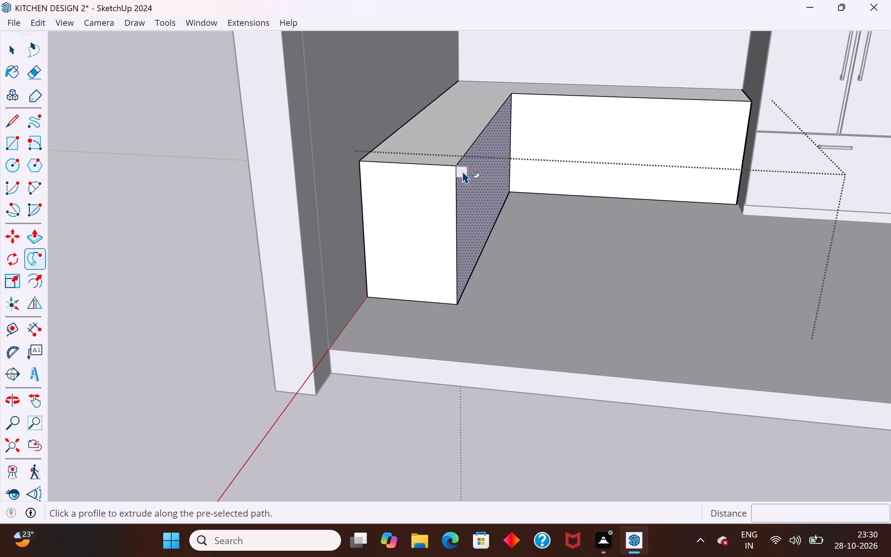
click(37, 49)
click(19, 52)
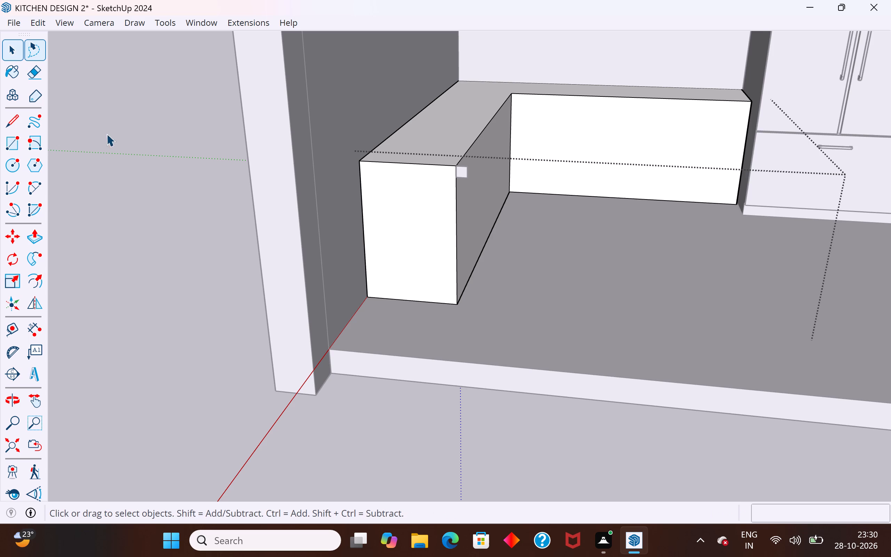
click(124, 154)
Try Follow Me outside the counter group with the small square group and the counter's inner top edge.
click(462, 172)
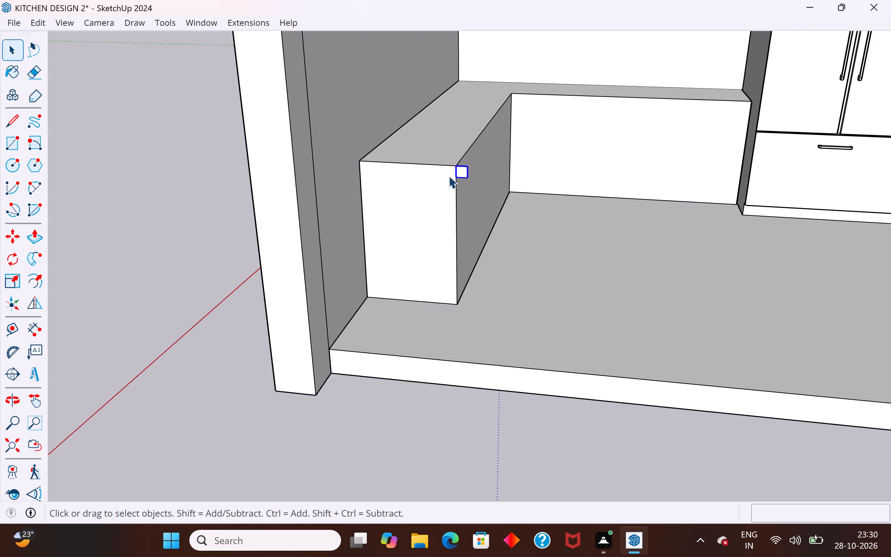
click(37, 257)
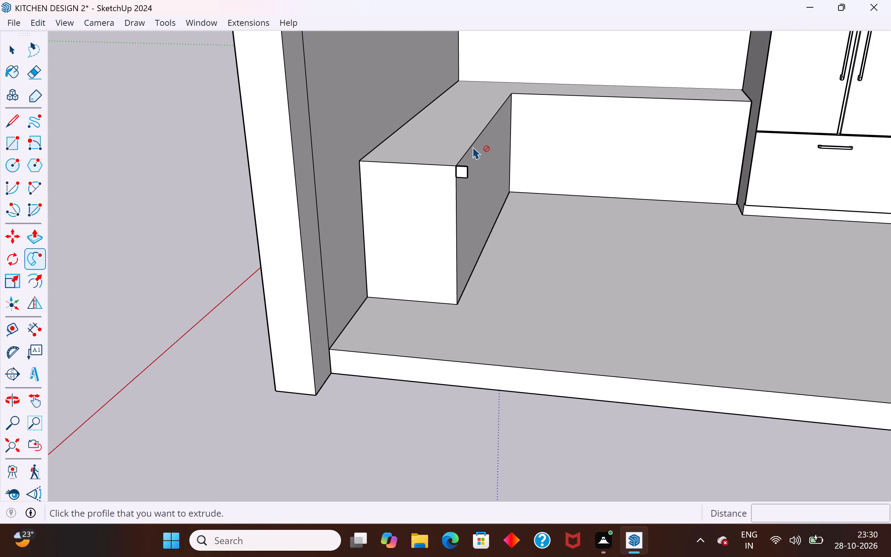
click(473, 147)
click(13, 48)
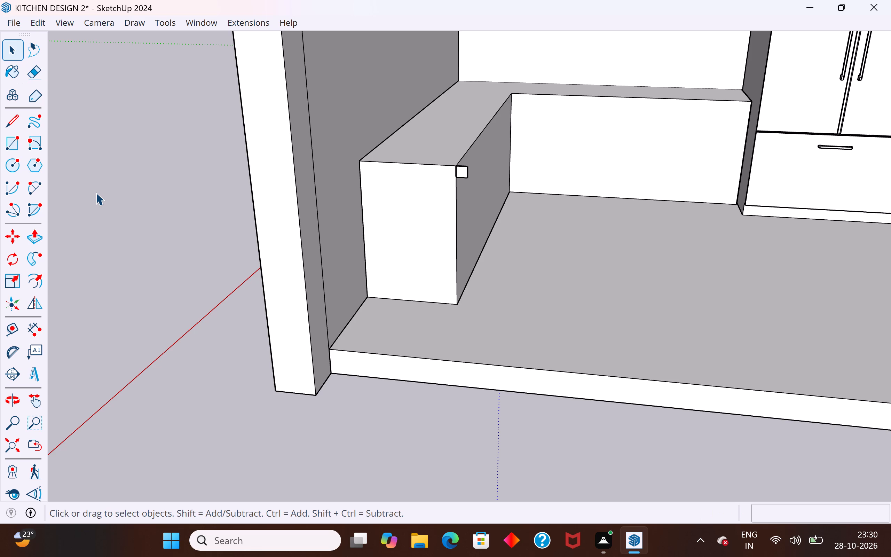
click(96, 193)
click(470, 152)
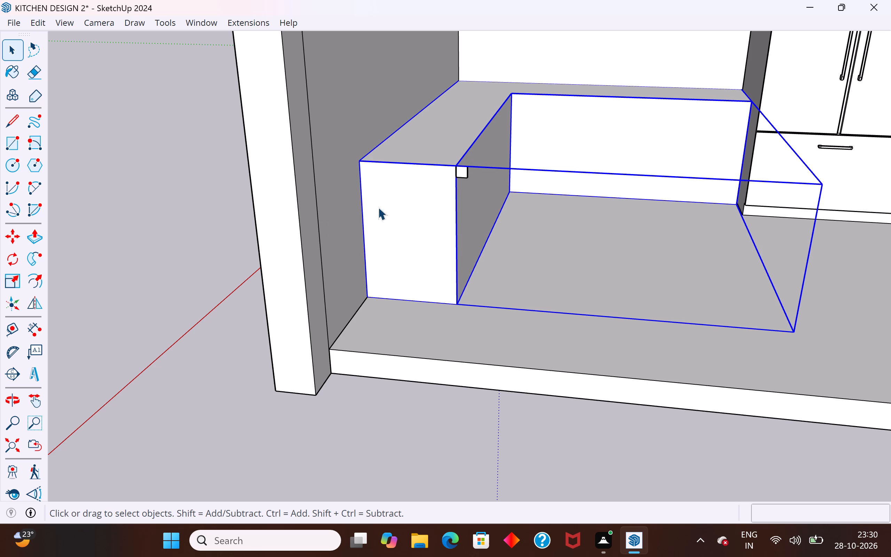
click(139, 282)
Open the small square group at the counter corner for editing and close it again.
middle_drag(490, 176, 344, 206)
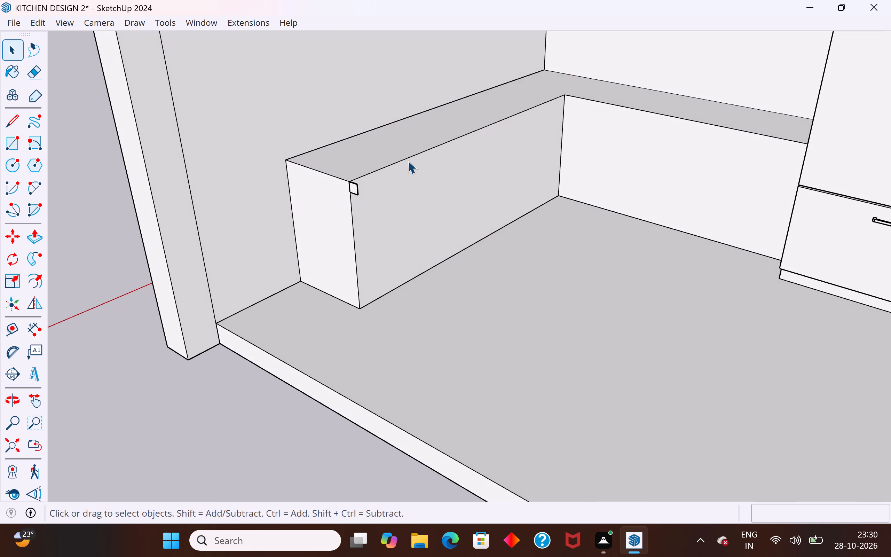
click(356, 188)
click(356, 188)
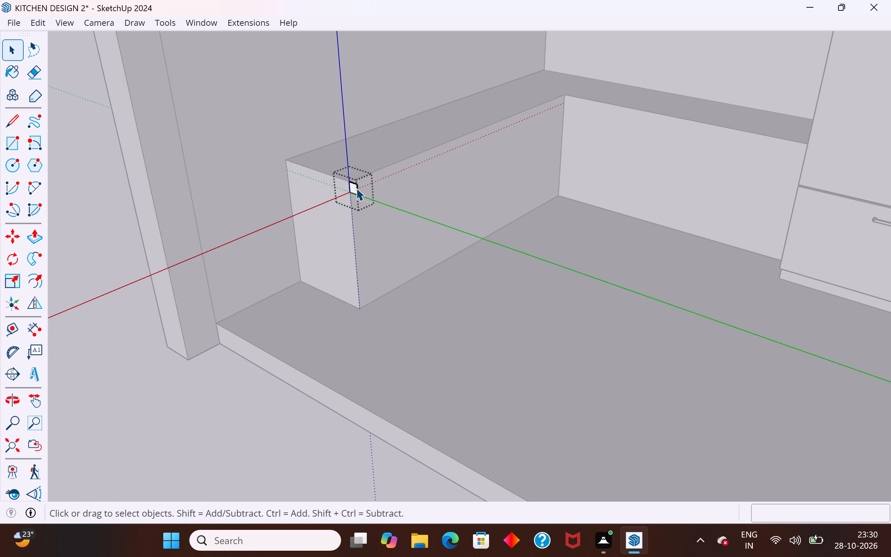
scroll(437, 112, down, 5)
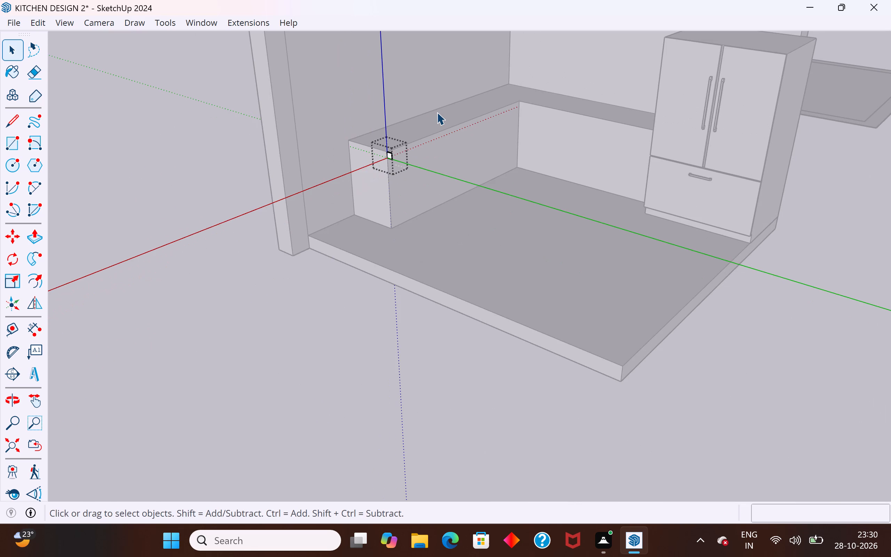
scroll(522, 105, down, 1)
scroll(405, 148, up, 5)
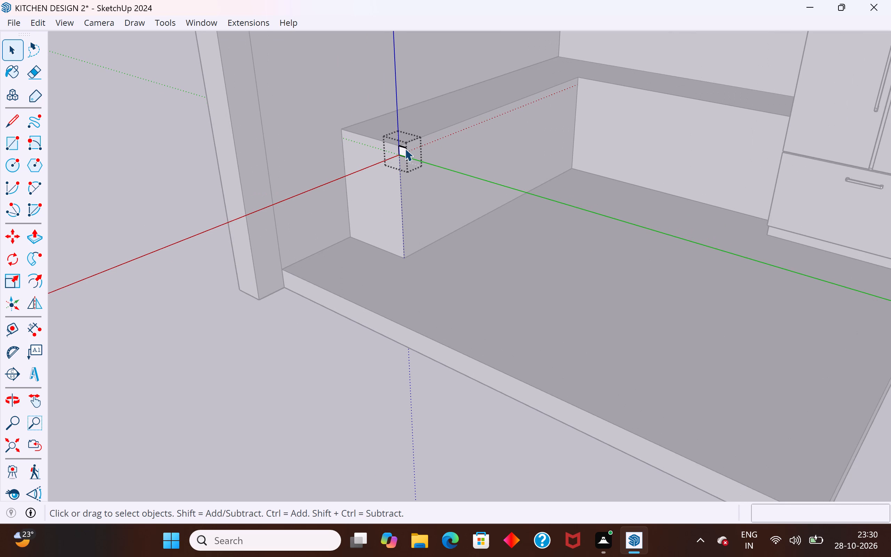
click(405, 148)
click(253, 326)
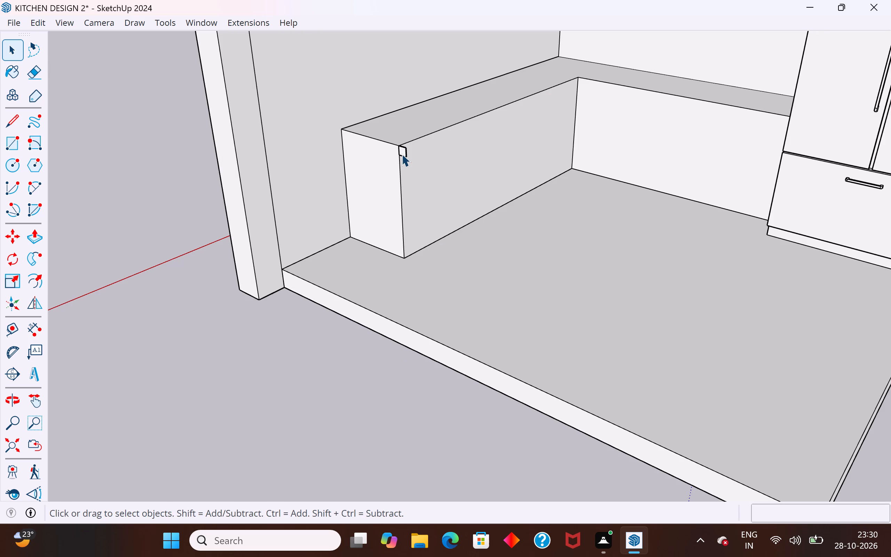
Explode the small square group at the counter's inner top corner.
click(402, 154)
right_click(402, 154)
click(437, 246)
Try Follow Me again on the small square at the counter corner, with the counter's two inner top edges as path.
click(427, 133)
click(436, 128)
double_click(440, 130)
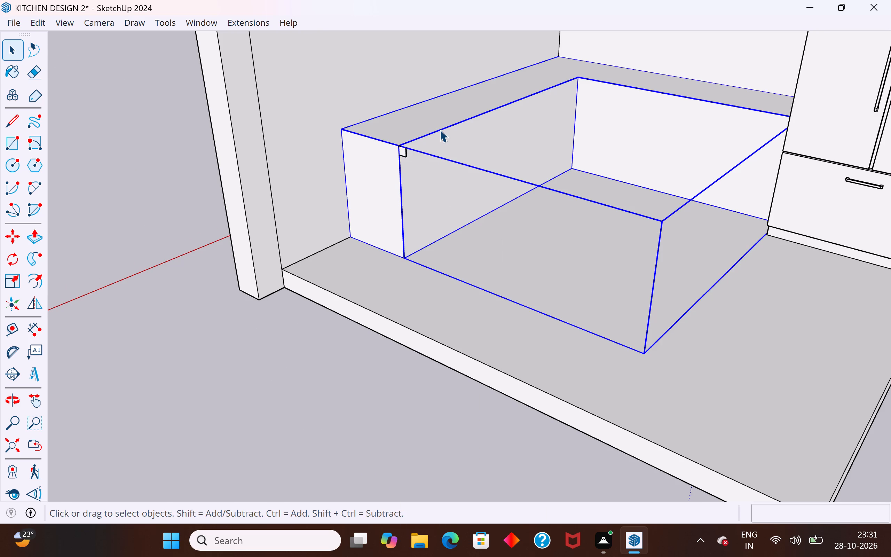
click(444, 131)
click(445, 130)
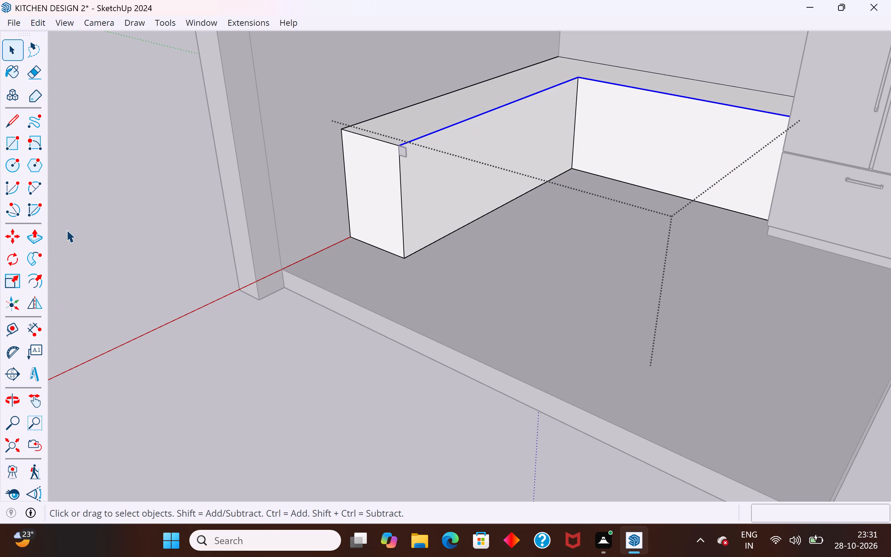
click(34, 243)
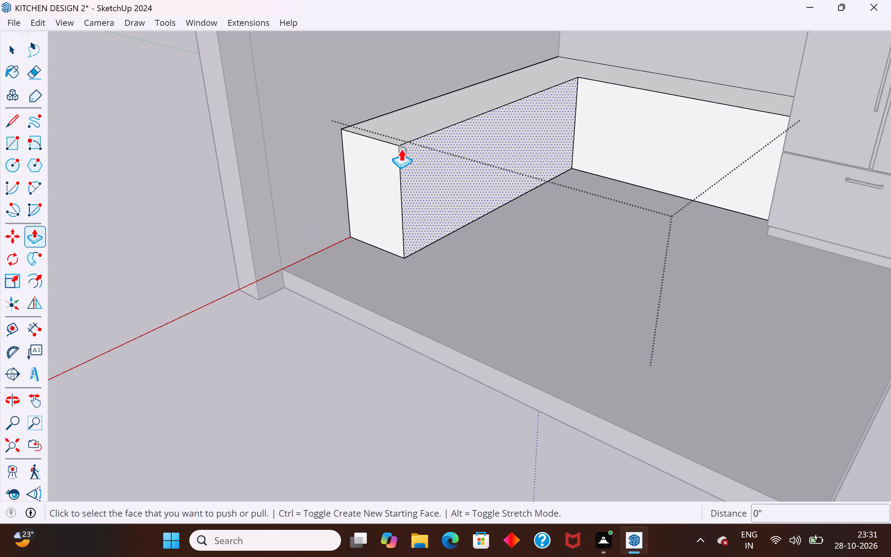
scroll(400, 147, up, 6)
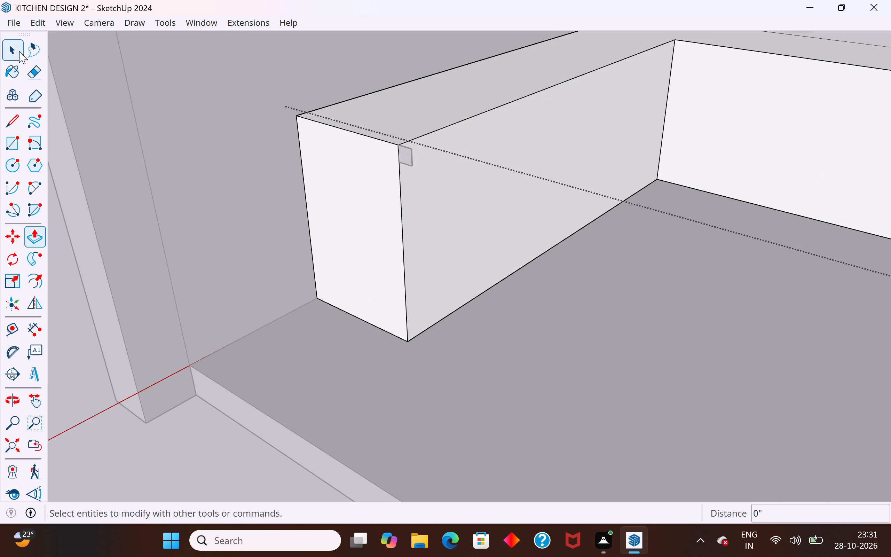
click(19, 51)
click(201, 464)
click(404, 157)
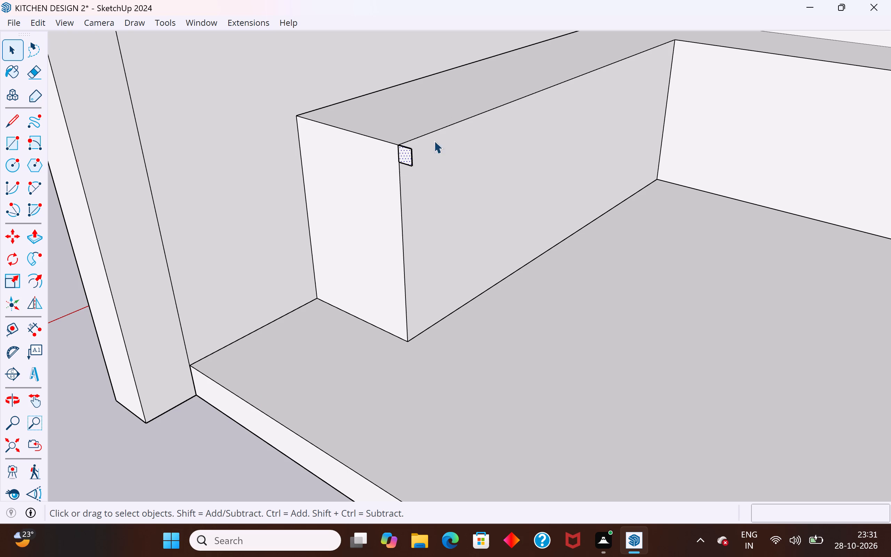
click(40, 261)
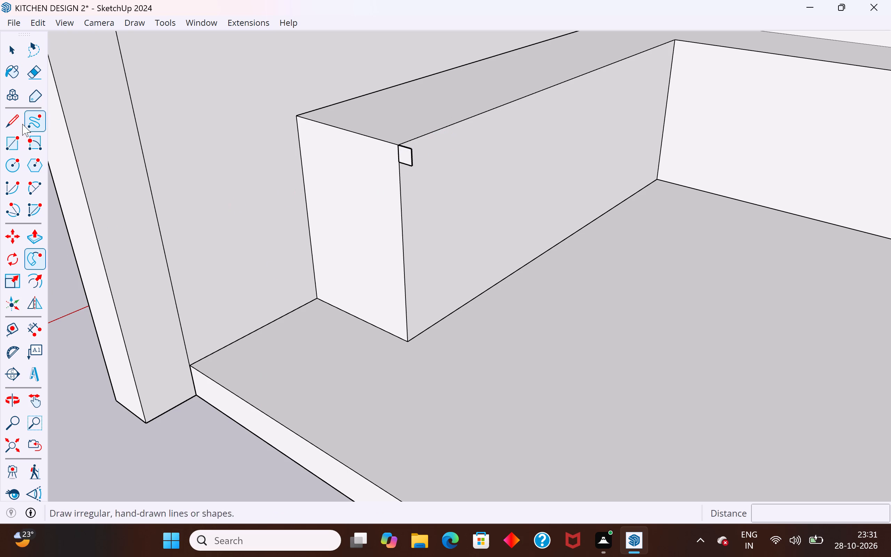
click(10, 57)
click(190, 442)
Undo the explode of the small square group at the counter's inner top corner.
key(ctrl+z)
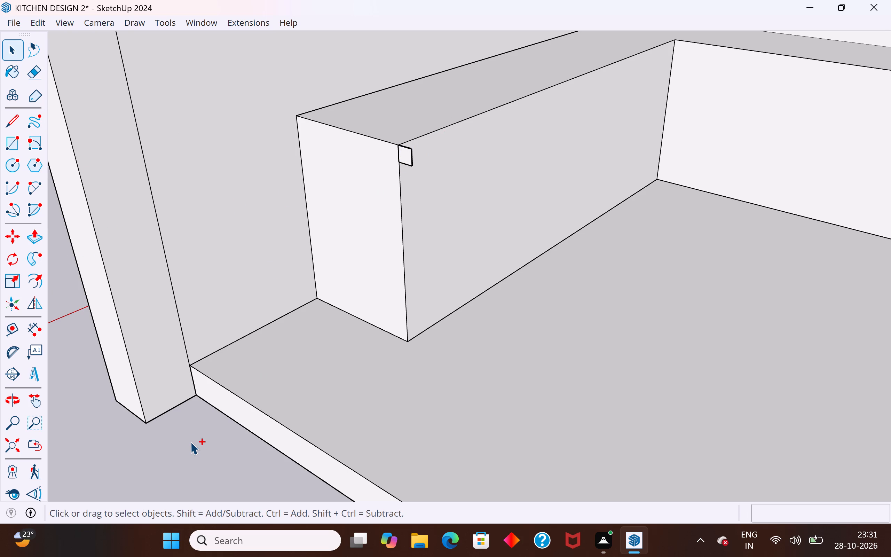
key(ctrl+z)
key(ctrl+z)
Move the small square group about 28' 3" away from the counter corner into the empty space outside the room.
scroll(440, 188, down, 5)
click(26, 57)
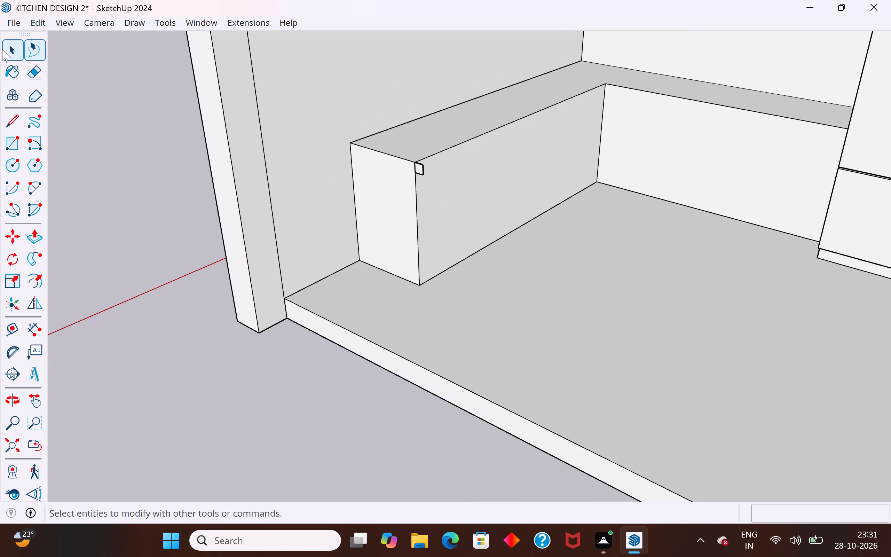
click(2, 49)
click(15, 57)
click(423, 170)
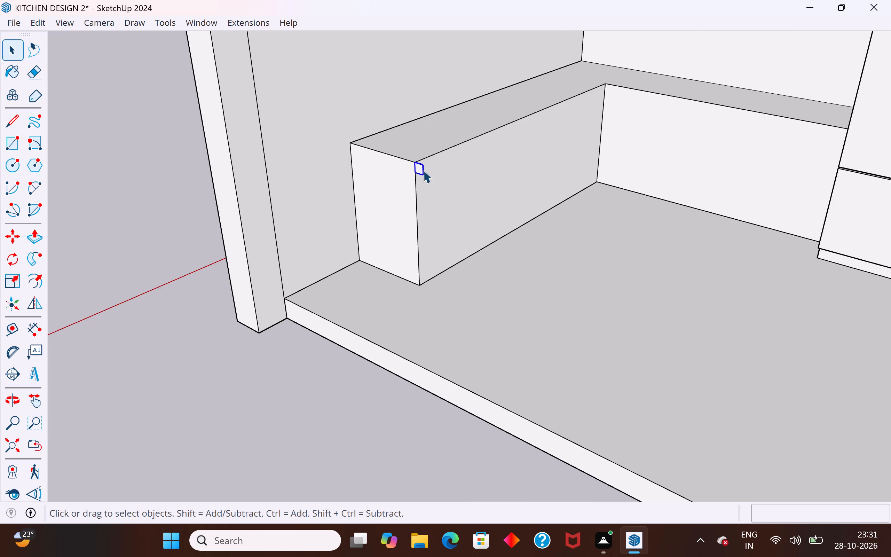
key(m)
click(421, 175)
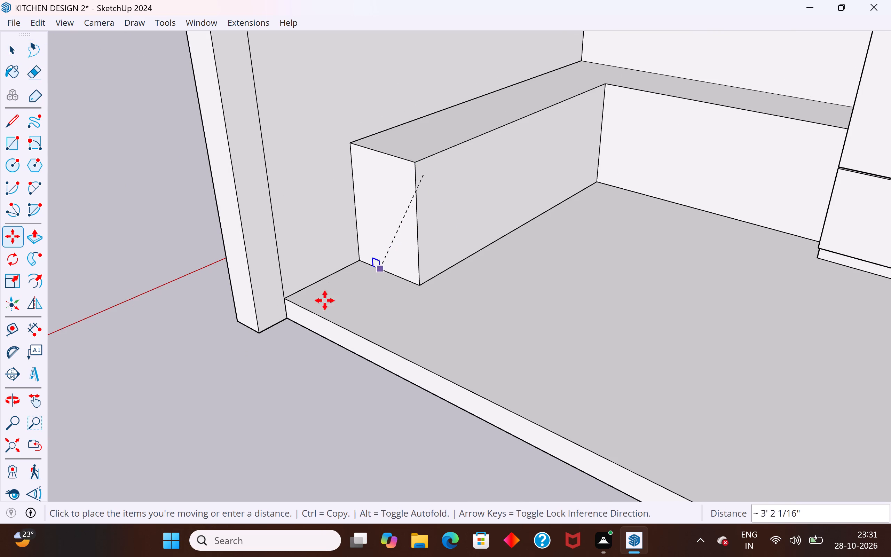
scroll(226, 354, down, 17)
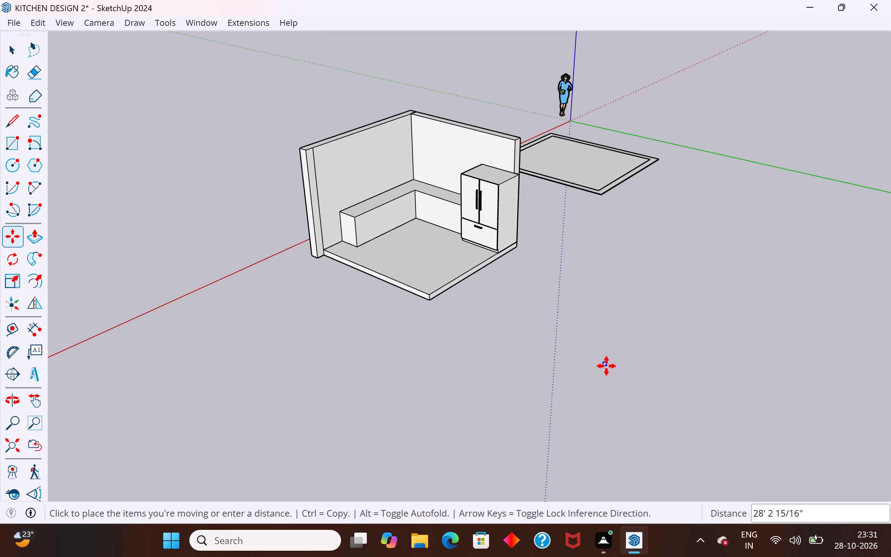
click(606, 366)
click(11, 53)
click(371, 409)
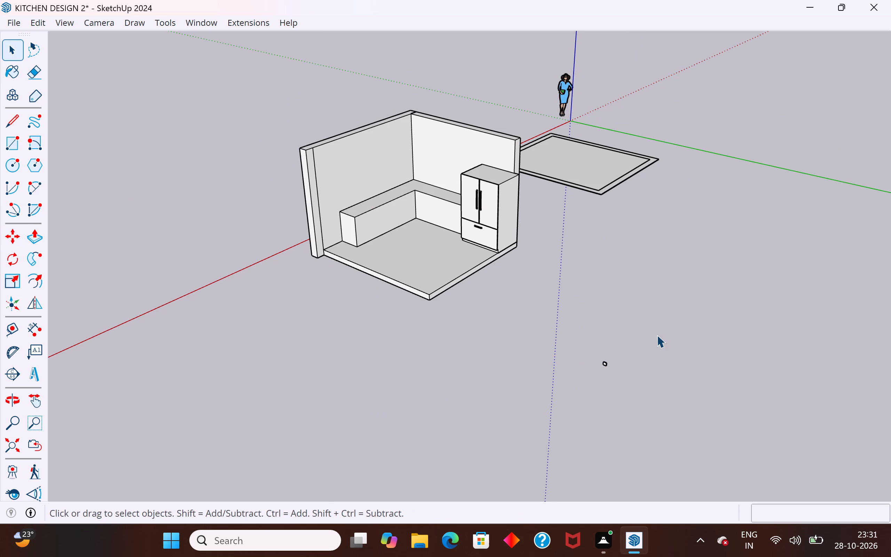
Inside the counter group, copy its two inner top edges about 28' 2" away, beside the small square, and close the group.
scroll(620, 359, up, 1)
middle_drag(566, 397, 751, 360)
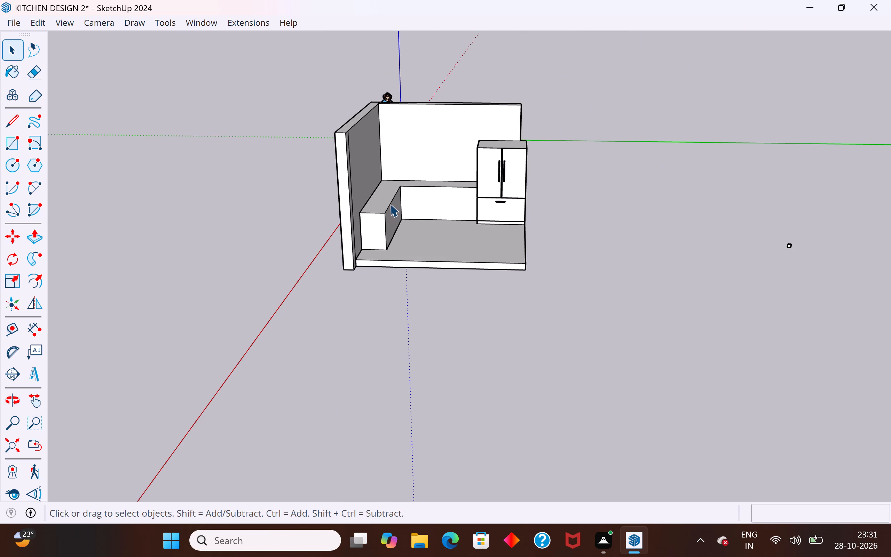
click(390, 204)
double_click(390, 204)
click(390, 204)
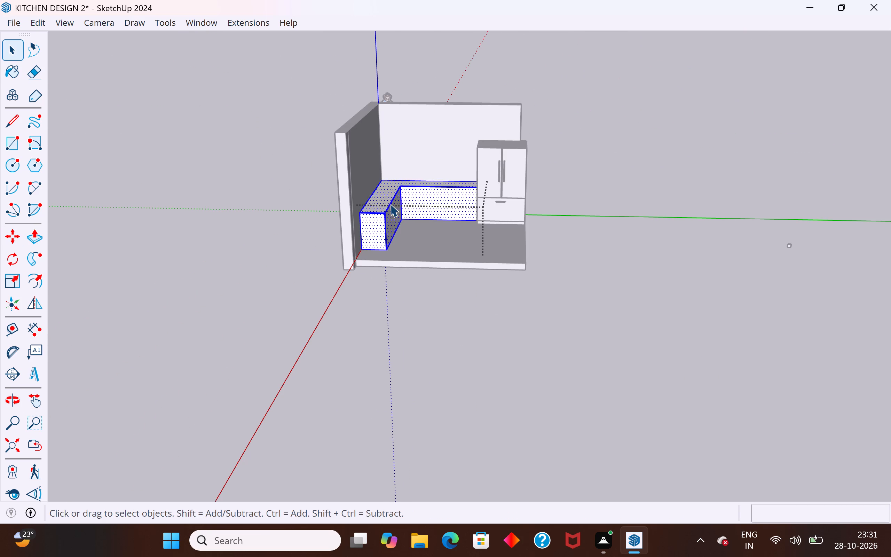
click(390, 204)
key(m)
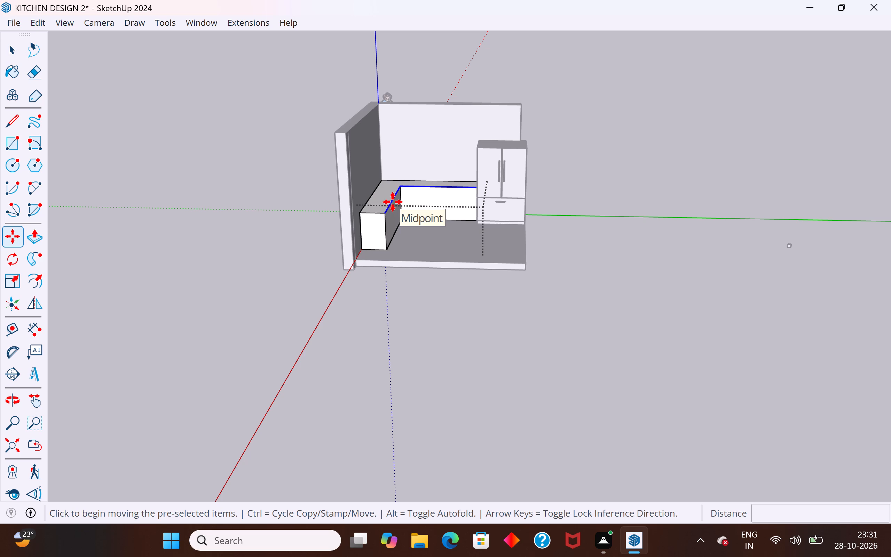
click(384, 217)
scroll(725, 239, up, 1)
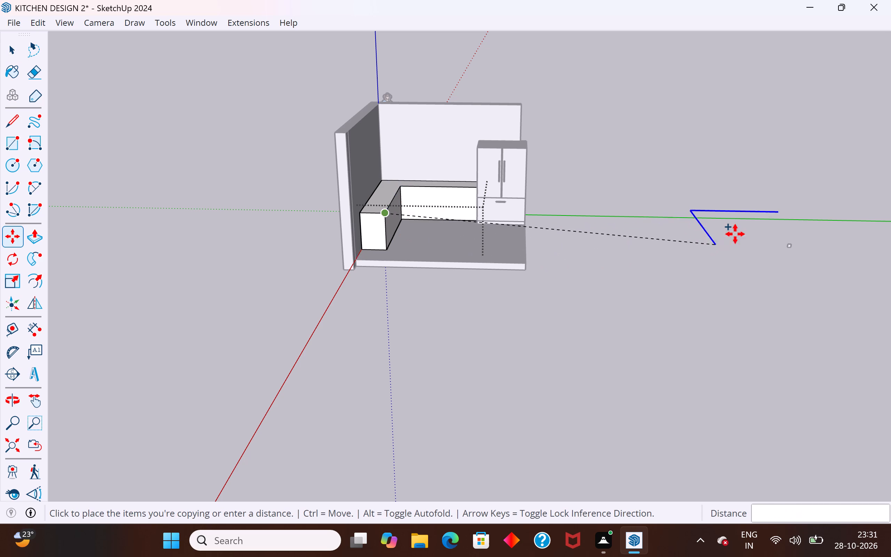
scroll(735, 234, up, 5)
scroll(596, 274, down, 5)
scroll(737, 266, up, 10)
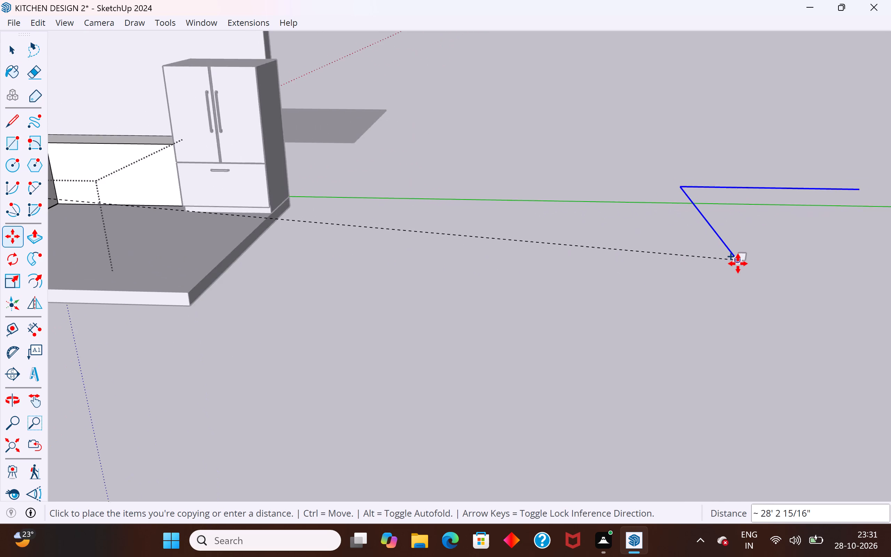
scroll(738, 264, up, 2)
click(731, 230)
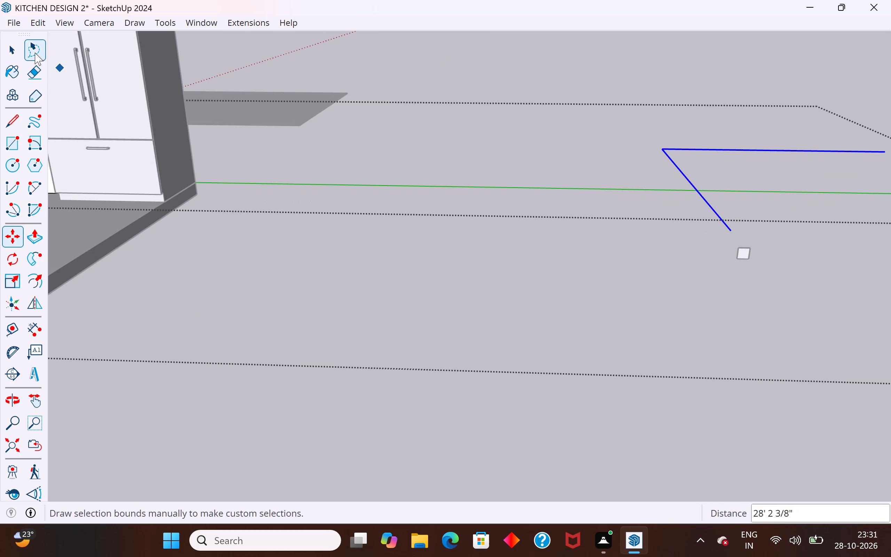
click(16, 50)
click(431, 262)
click(706, 283)
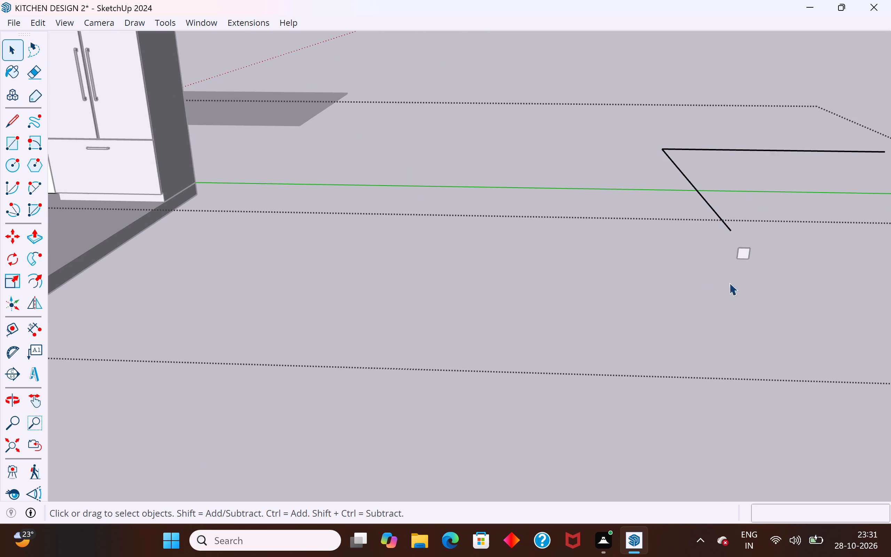
scroll(505, 212, down, 10)
click(241, 374)
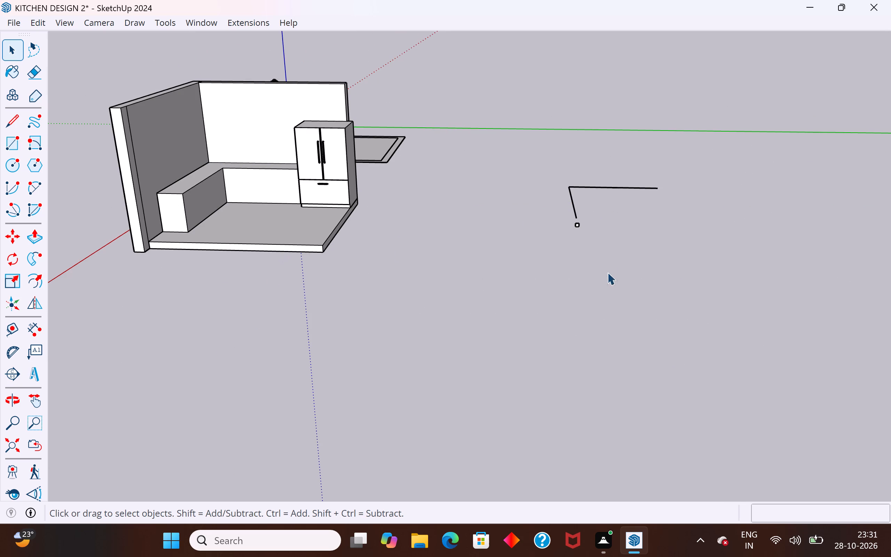
Explode the counter group that contains the copied L-shaped edges.
click(633, 224)
scroll(655, 188, up, 8)
click(435, 285)
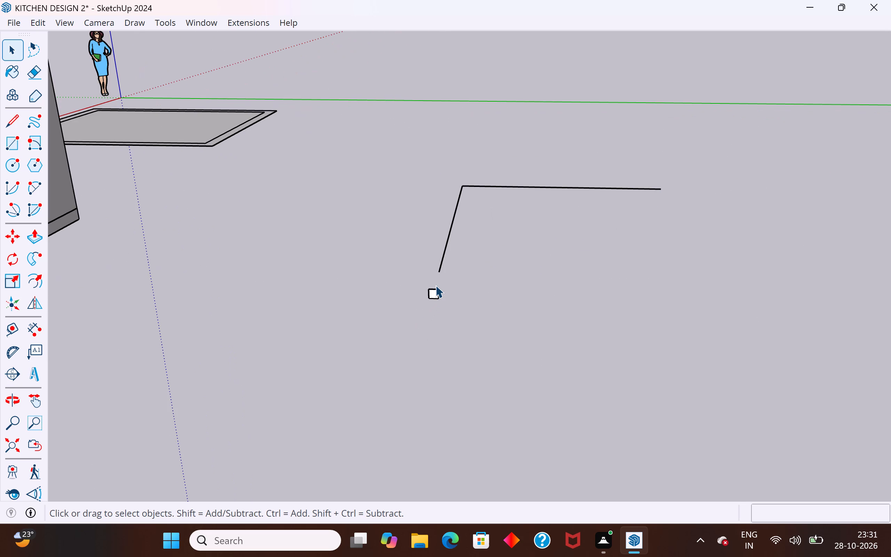
click(433, 295)
click(444, 257)
right_click(444, 257)
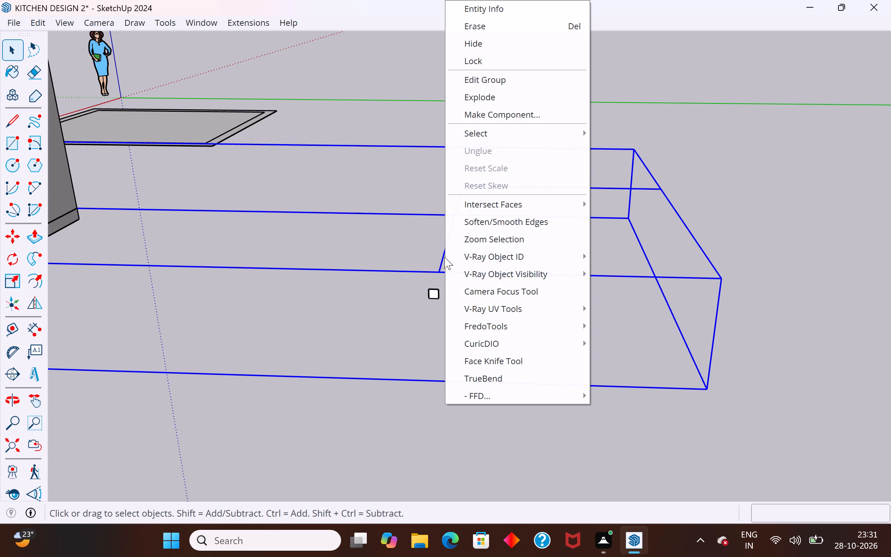
click(490, 99)
click(537, 263)
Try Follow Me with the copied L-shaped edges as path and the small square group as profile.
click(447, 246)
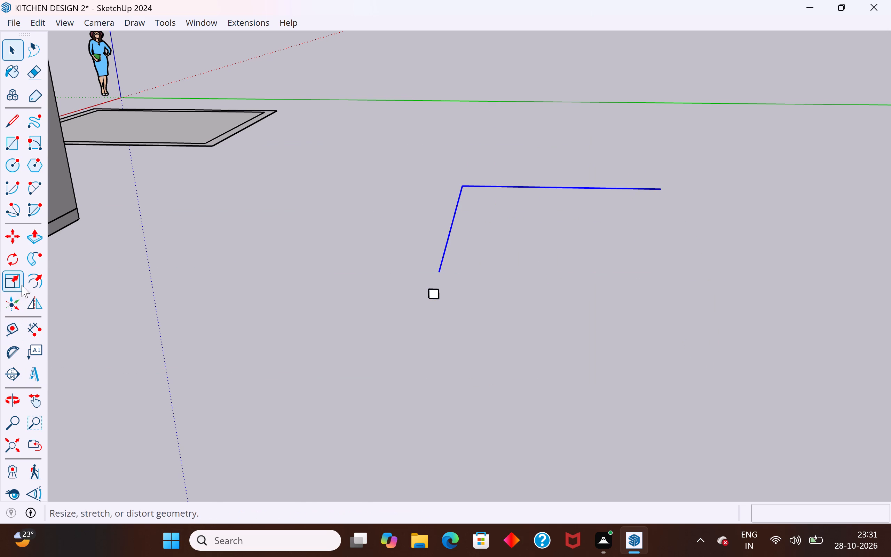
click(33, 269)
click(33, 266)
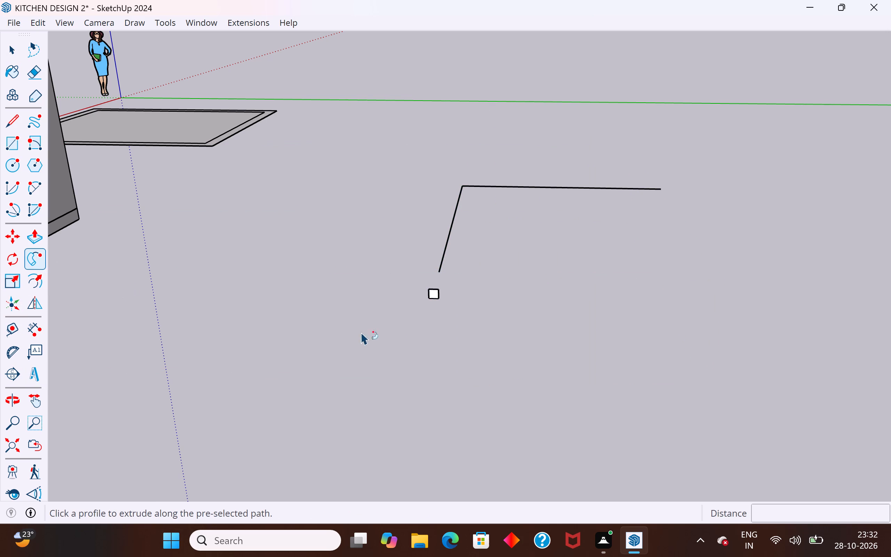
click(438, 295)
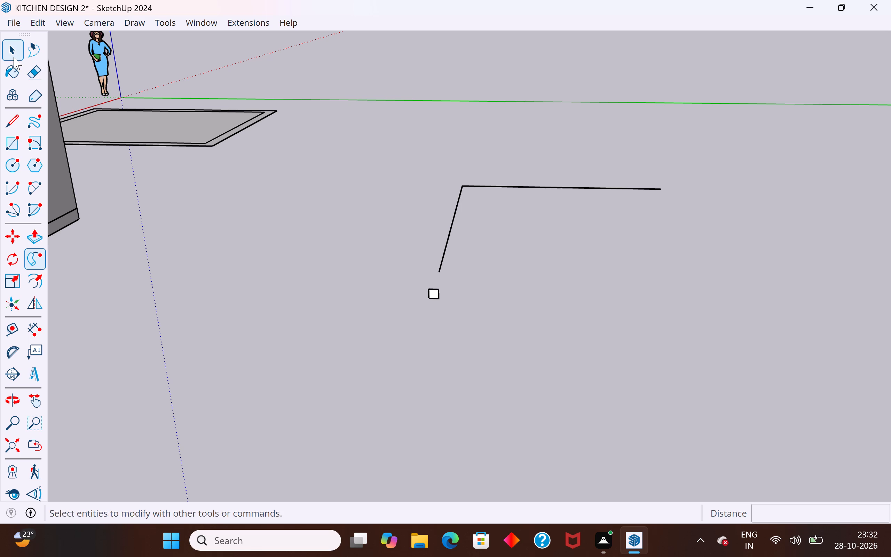
Explode the small square group beside the copied L-shaped edges.
click(14, 56)
click(435, 295)
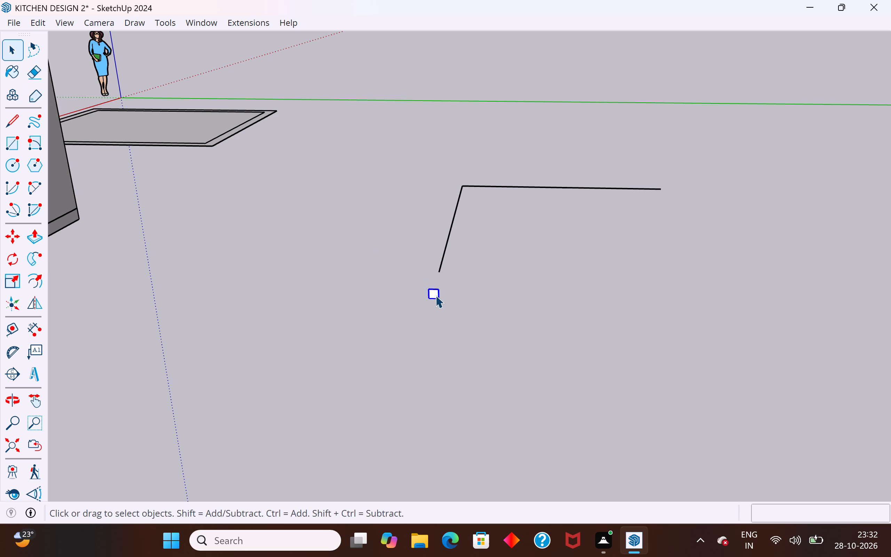
right_click(435, 295)
click(483, 99)
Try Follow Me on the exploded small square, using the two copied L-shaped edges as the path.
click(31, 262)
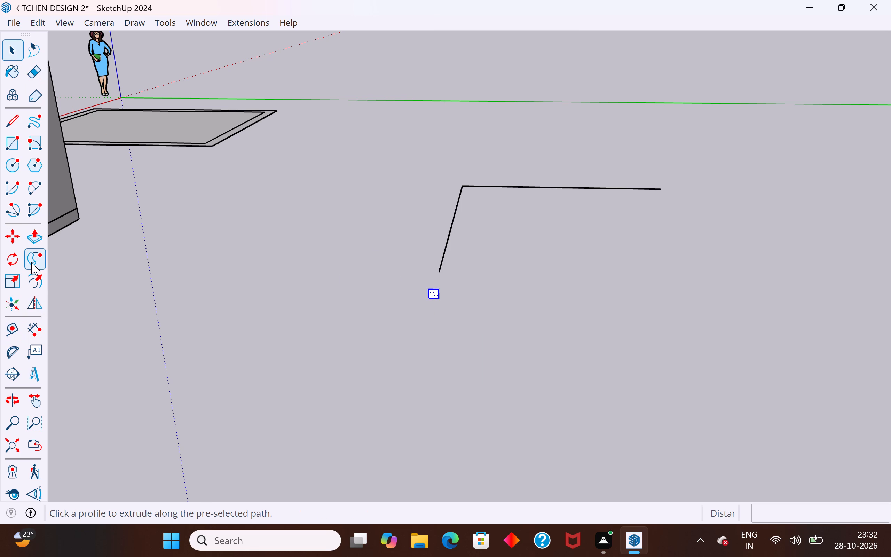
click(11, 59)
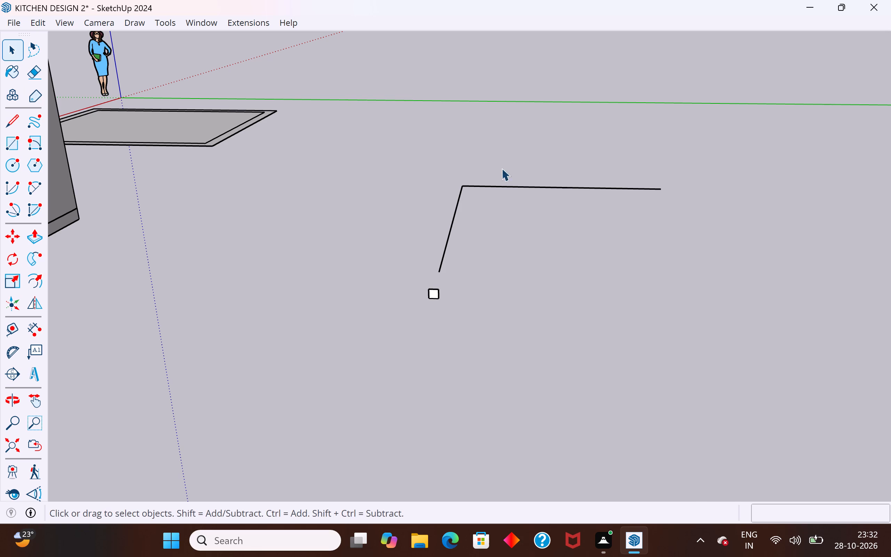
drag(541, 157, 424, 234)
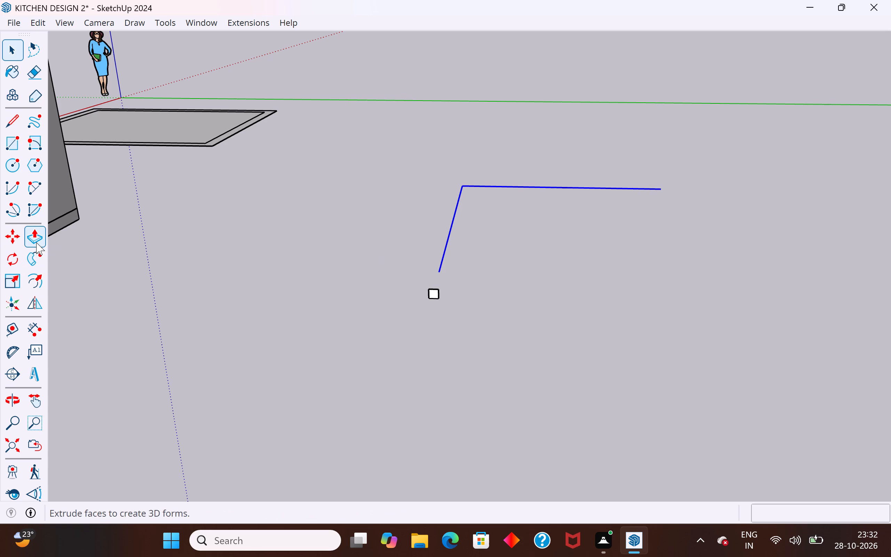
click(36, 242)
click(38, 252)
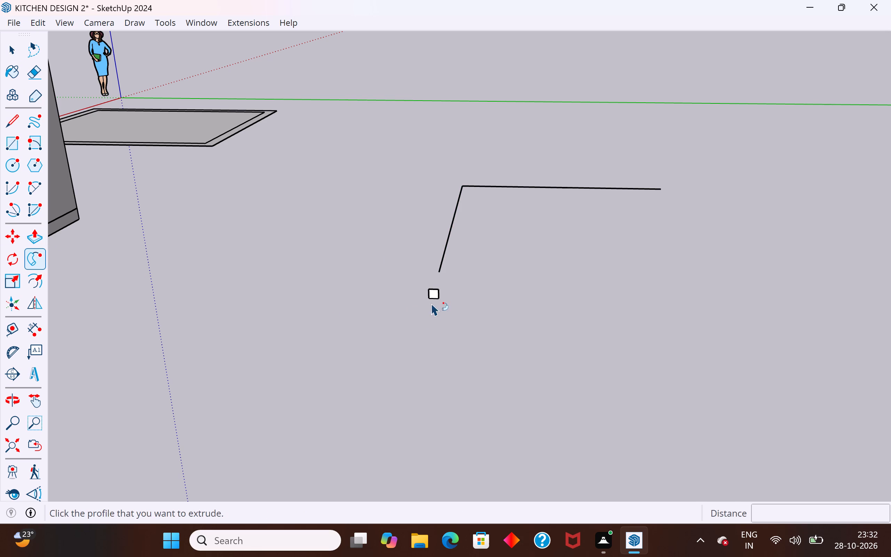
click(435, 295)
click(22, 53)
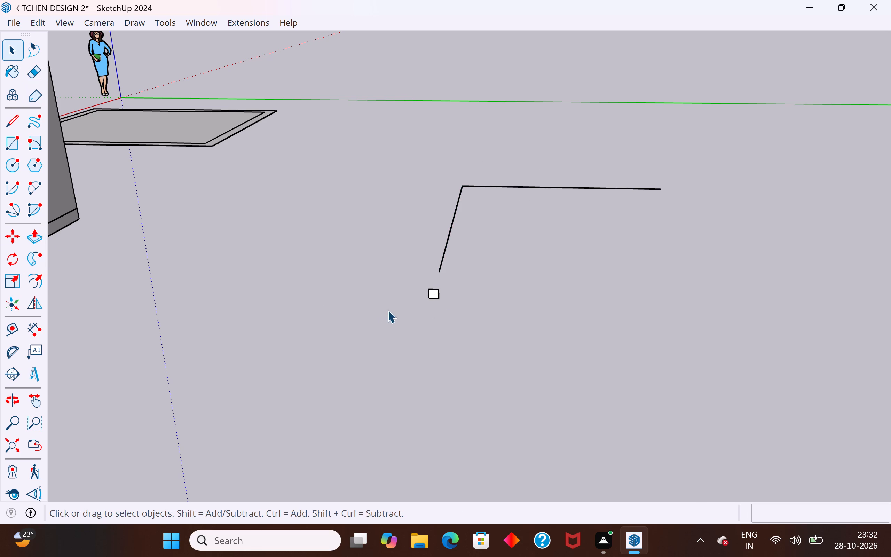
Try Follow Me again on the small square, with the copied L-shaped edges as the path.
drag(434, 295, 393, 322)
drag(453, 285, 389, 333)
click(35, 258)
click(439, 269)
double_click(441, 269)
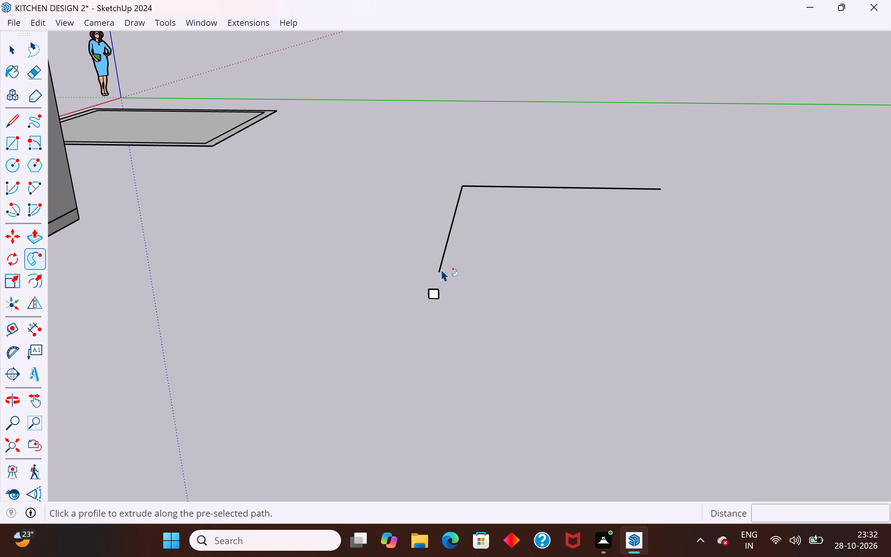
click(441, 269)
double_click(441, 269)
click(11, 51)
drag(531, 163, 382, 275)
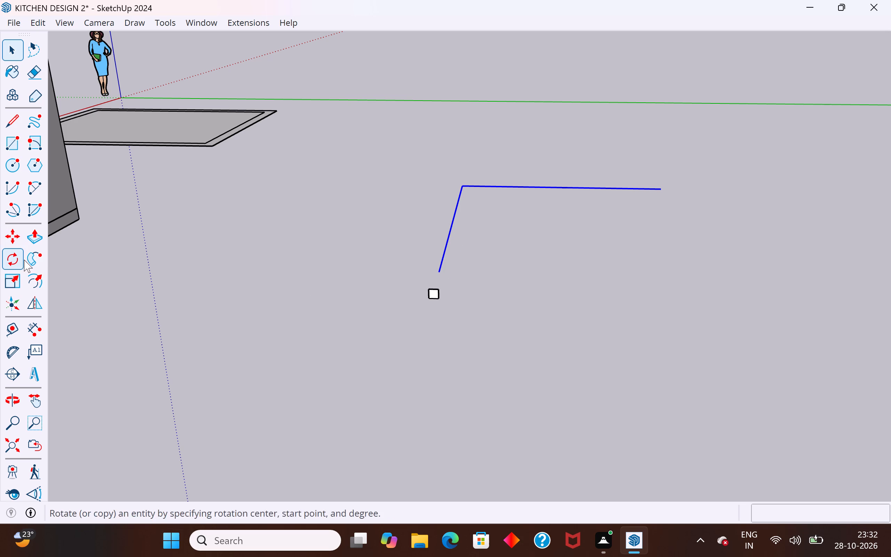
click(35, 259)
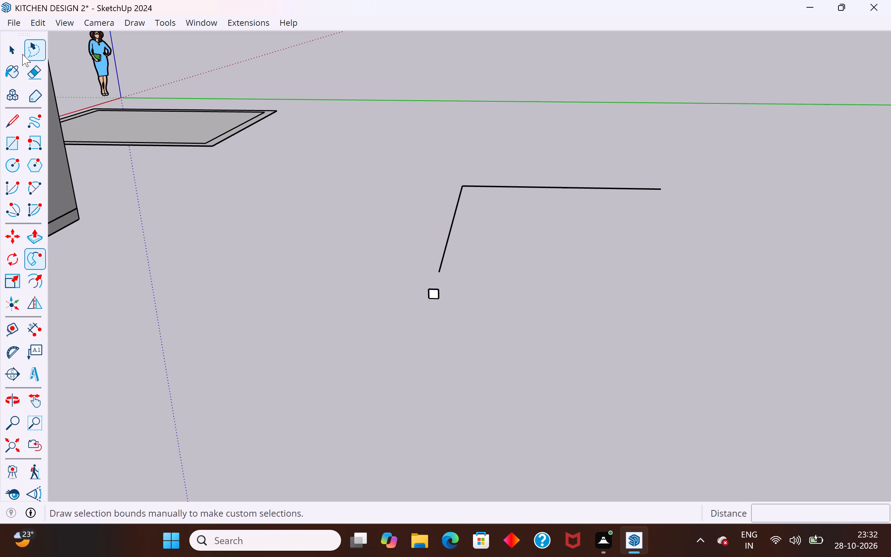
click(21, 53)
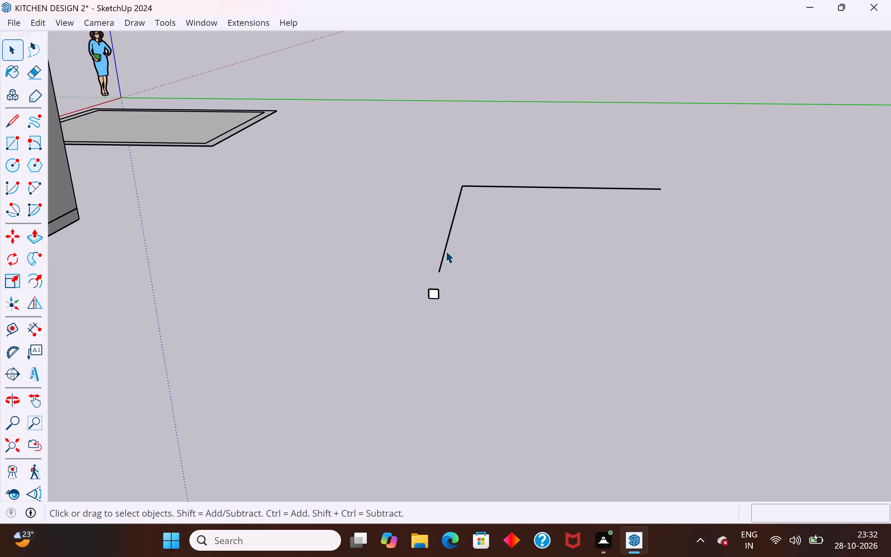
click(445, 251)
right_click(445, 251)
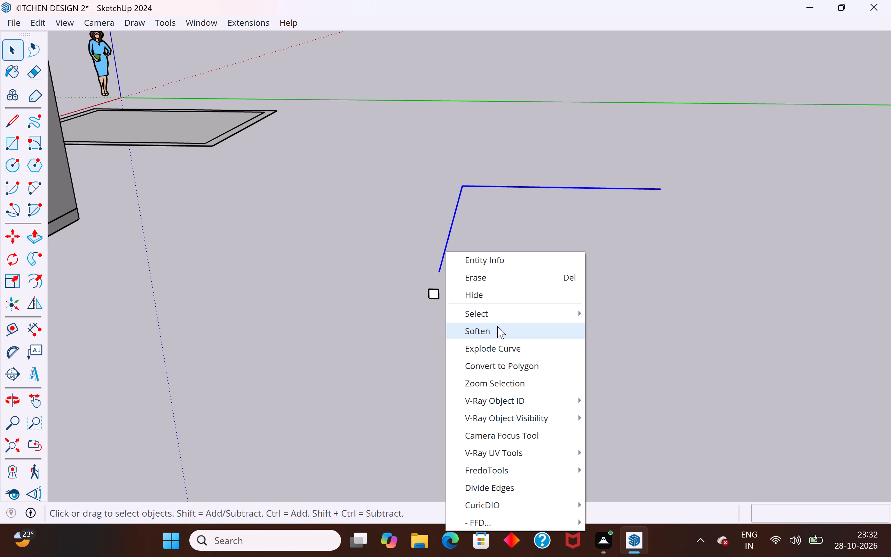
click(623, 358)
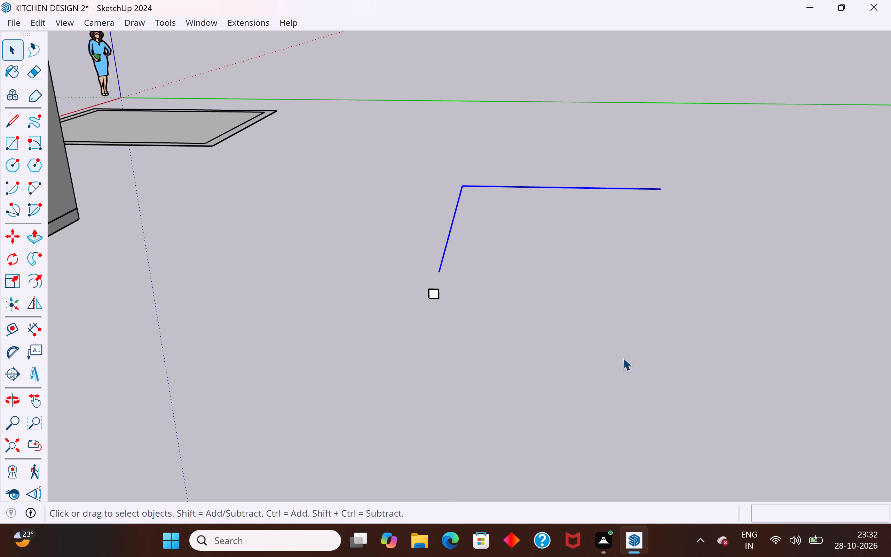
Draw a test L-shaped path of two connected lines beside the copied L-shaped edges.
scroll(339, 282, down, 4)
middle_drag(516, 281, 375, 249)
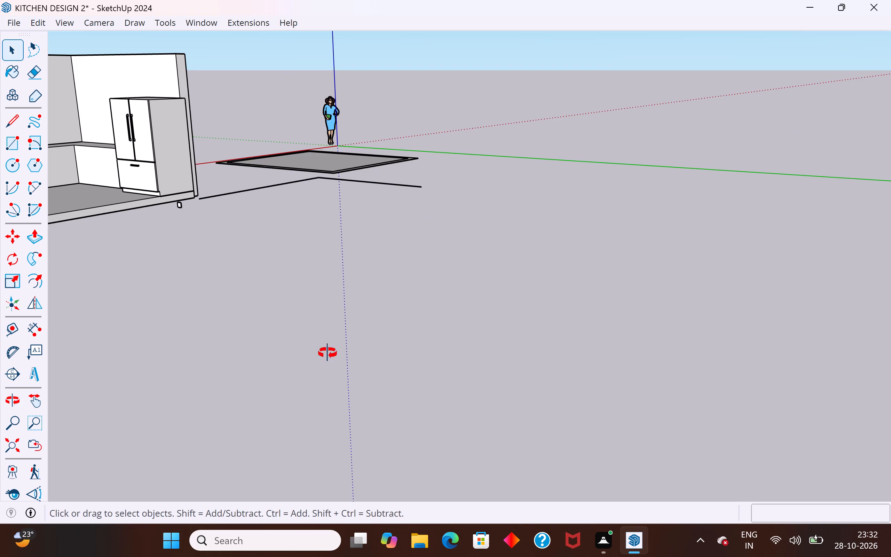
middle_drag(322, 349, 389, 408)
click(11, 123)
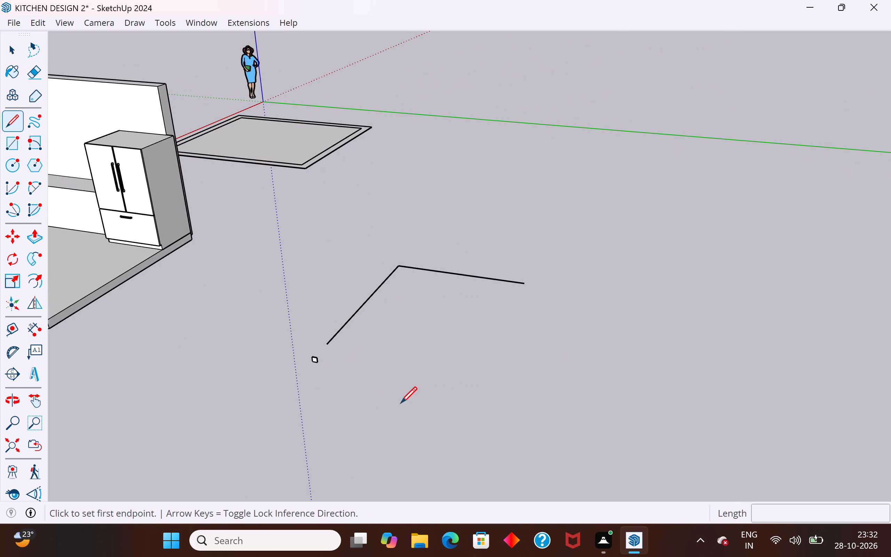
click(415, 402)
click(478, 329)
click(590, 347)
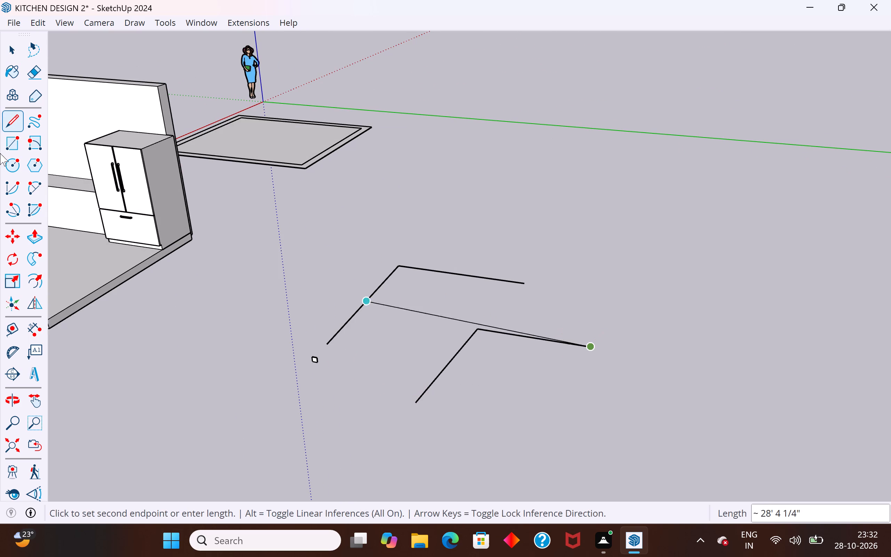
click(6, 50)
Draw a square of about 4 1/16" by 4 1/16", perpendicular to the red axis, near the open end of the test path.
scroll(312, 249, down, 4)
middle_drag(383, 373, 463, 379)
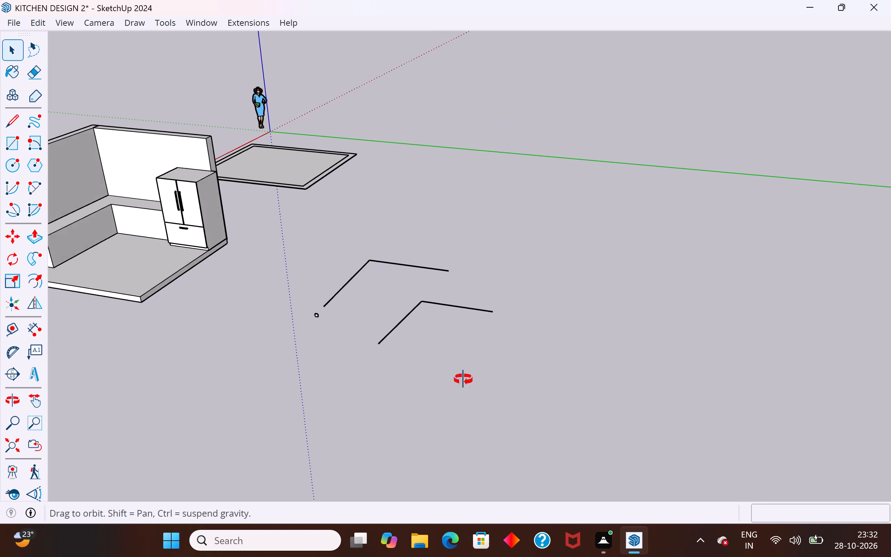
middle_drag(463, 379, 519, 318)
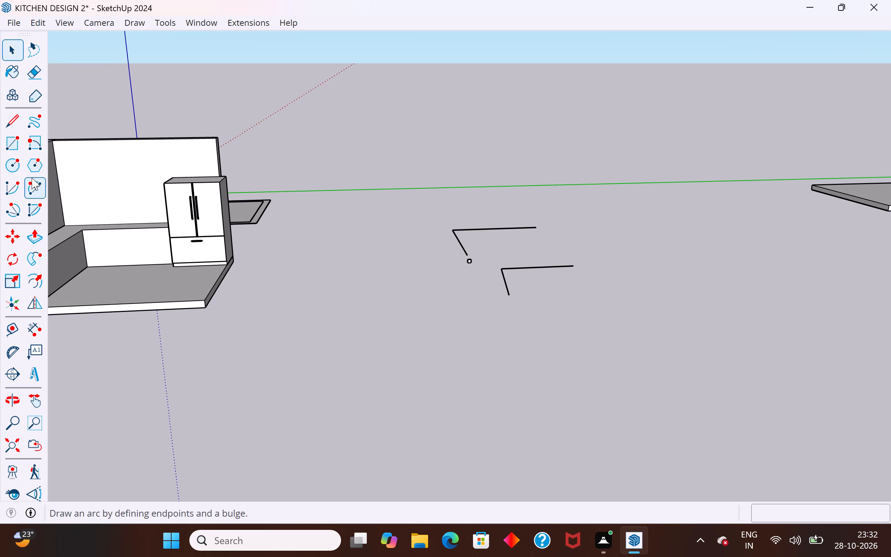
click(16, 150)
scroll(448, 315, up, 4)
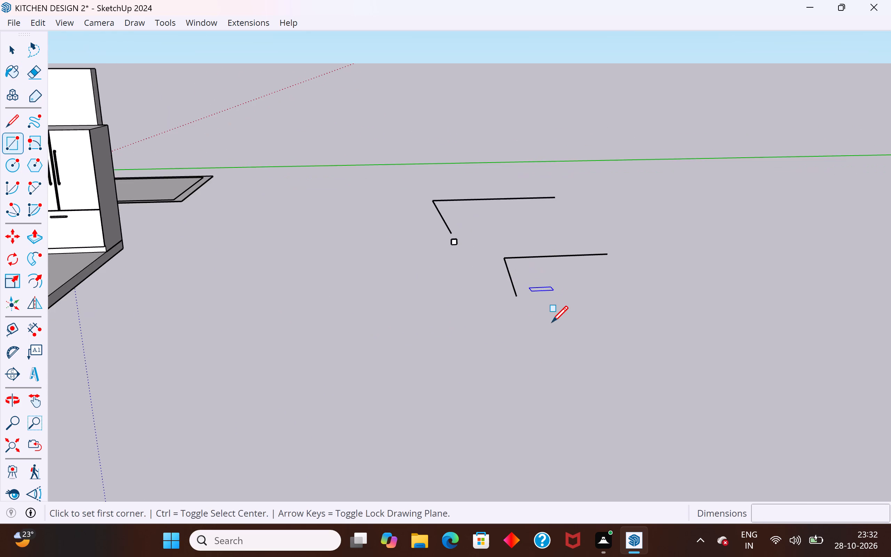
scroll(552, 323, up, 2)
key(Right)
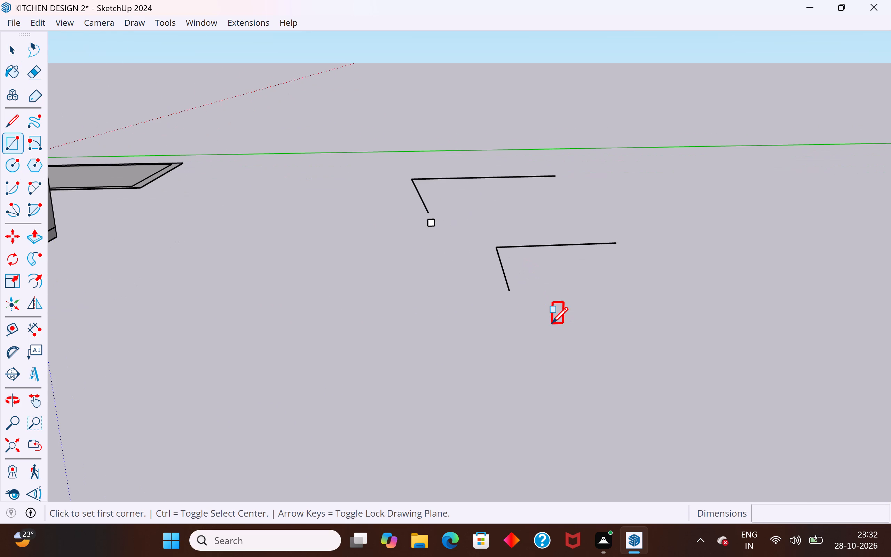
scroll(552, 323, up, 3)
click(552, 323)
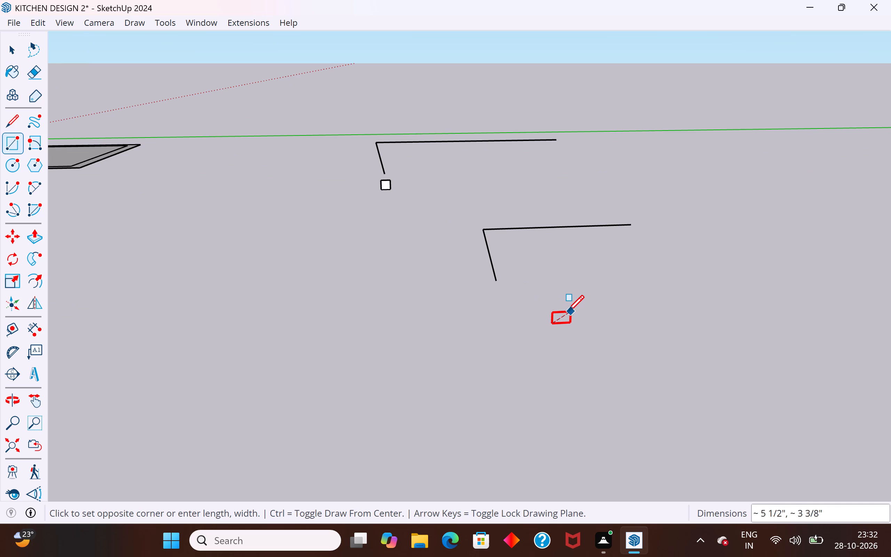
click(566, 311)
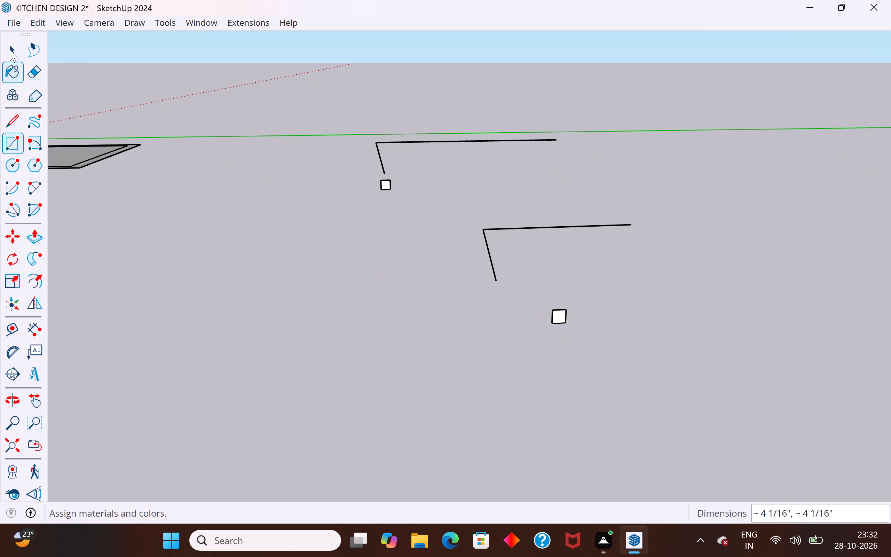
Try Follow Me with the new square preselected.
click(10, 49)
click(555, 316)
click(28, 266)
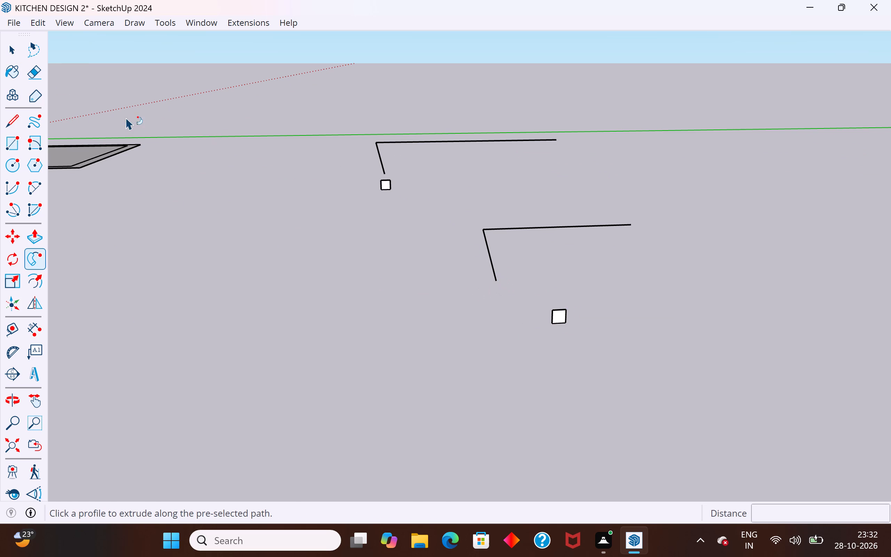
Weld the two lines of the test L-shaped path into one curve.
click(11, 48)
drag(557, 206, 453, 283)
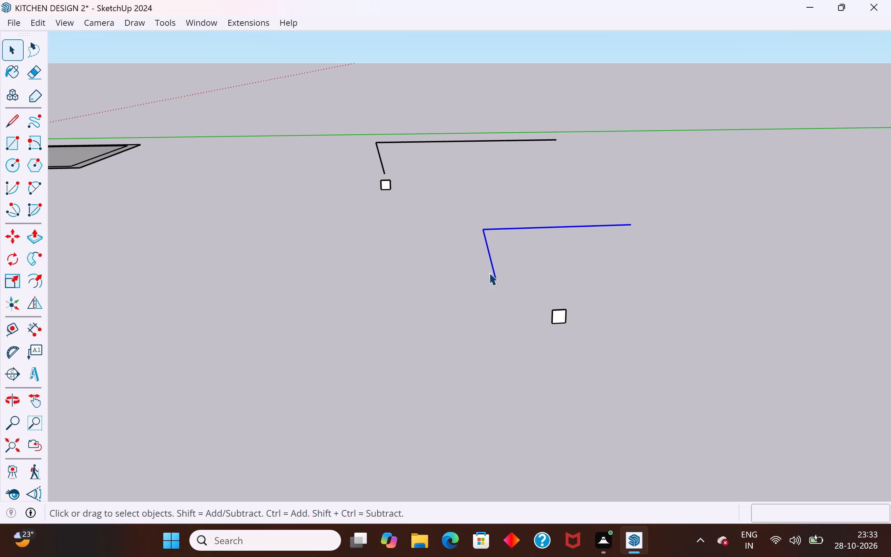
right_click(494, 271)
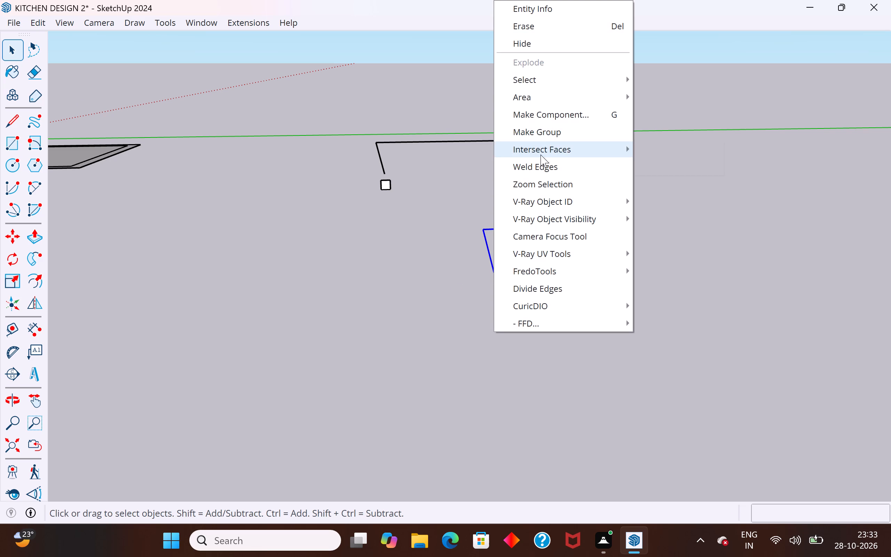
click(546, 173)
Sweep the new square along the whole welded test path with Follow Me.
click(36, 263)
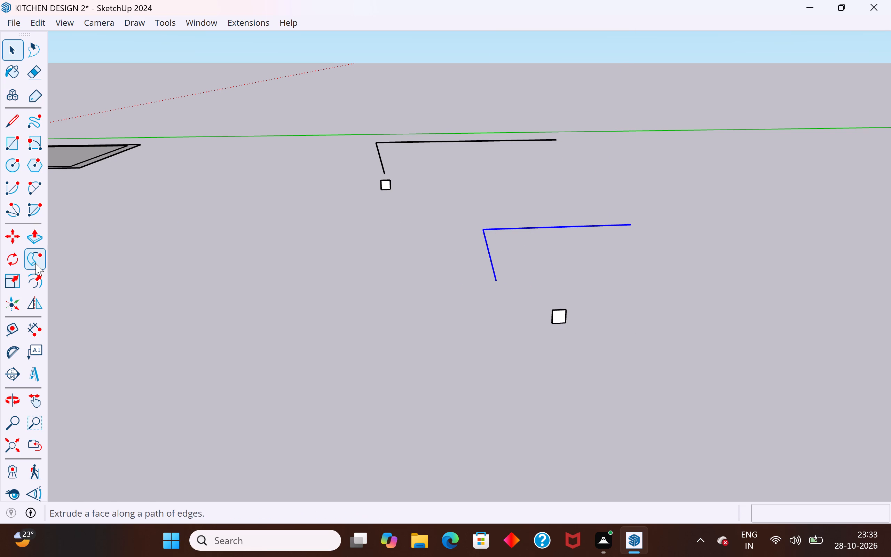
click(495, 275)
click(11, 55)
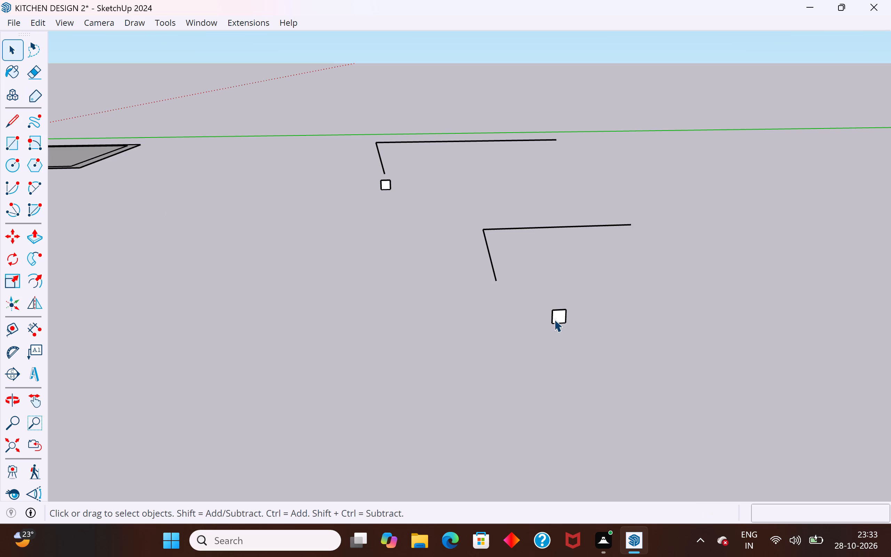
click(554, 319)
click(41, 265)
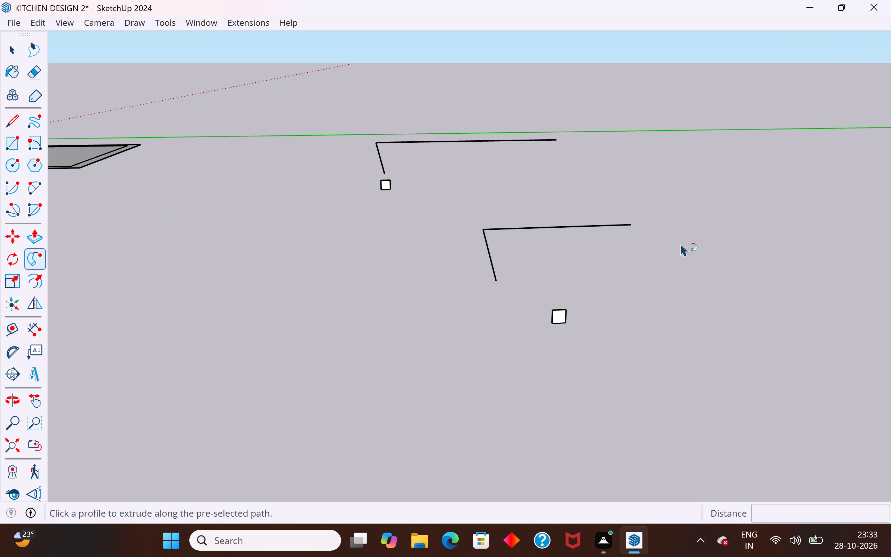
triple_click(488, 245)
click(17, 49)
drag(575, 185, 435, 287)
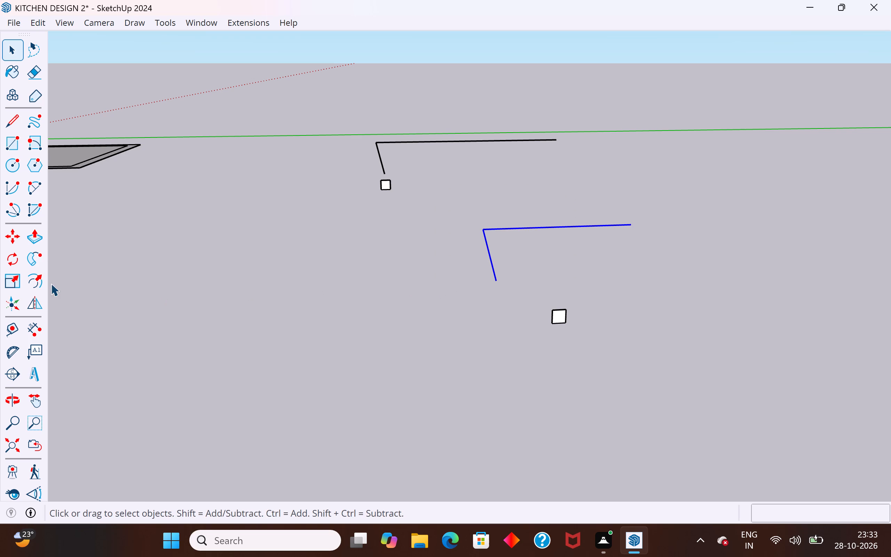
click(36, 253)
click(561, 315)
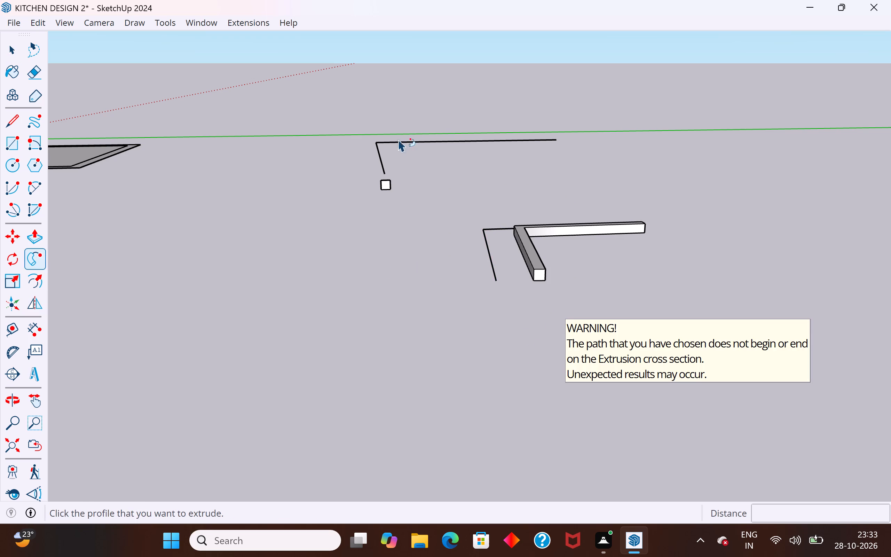
Sweep the original small square along the copied L-shaped edges with Follow Me.
drag(411, 120, 363, 155)
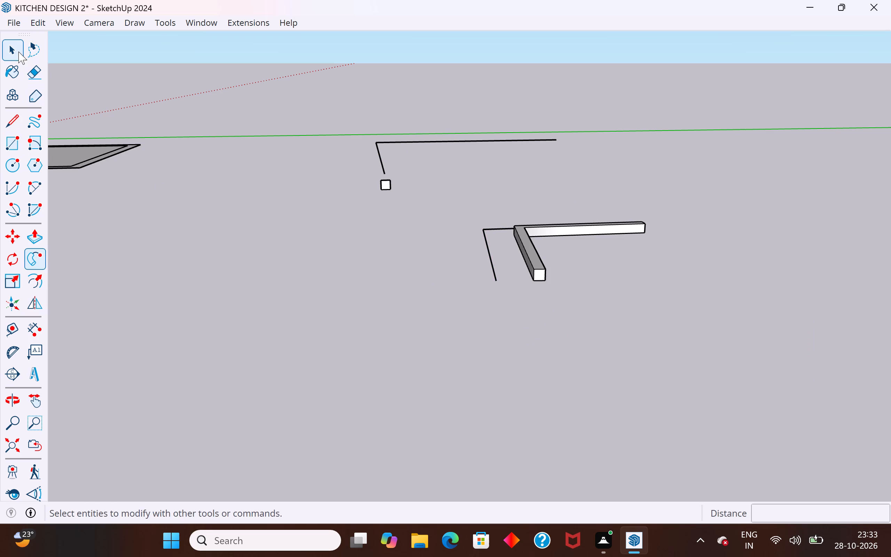
click(18, 52)
drag(469, 118, 362, 158)
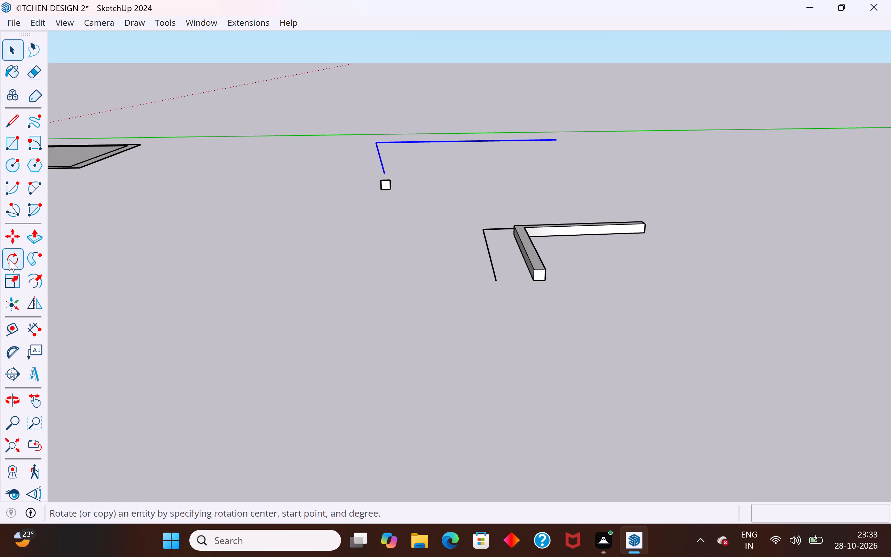
click(35, 240)
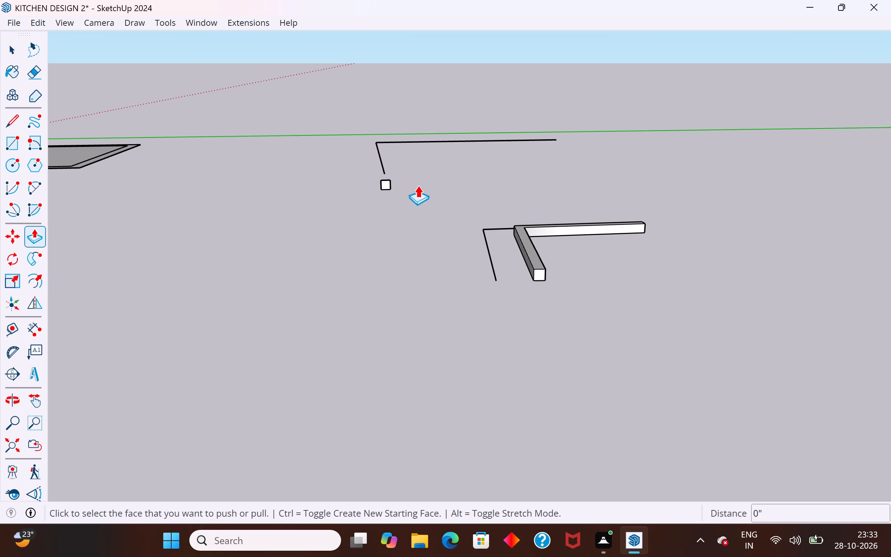
click(386, 180)
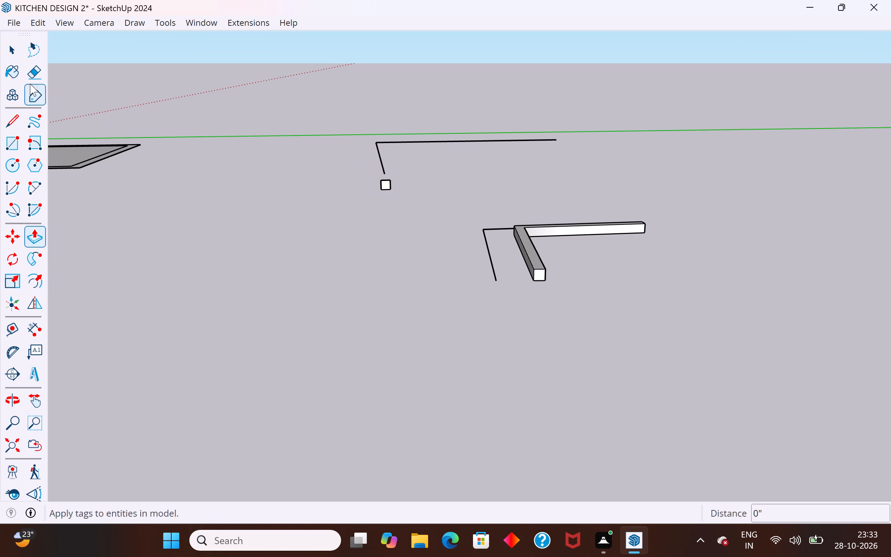
click(11, 48)
drag(446, 120, 361, 168)
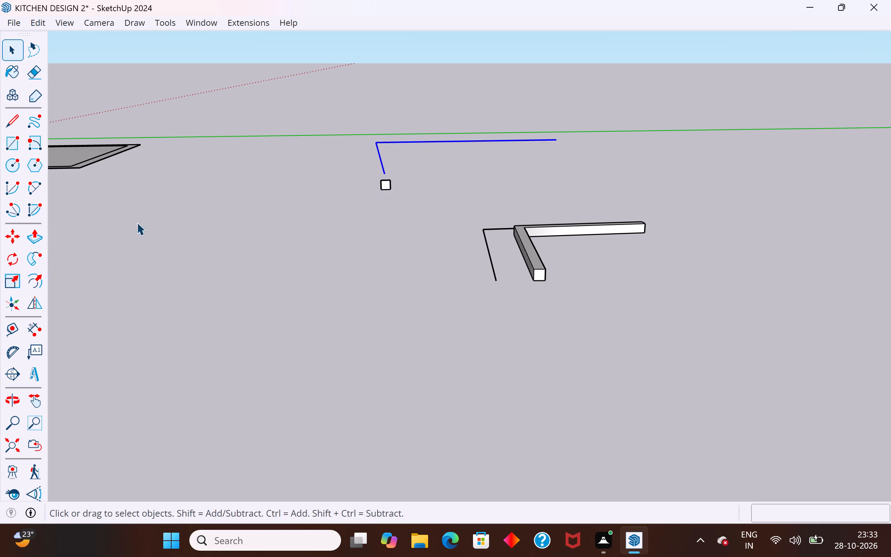
click(36, 256)
click(387, 184)
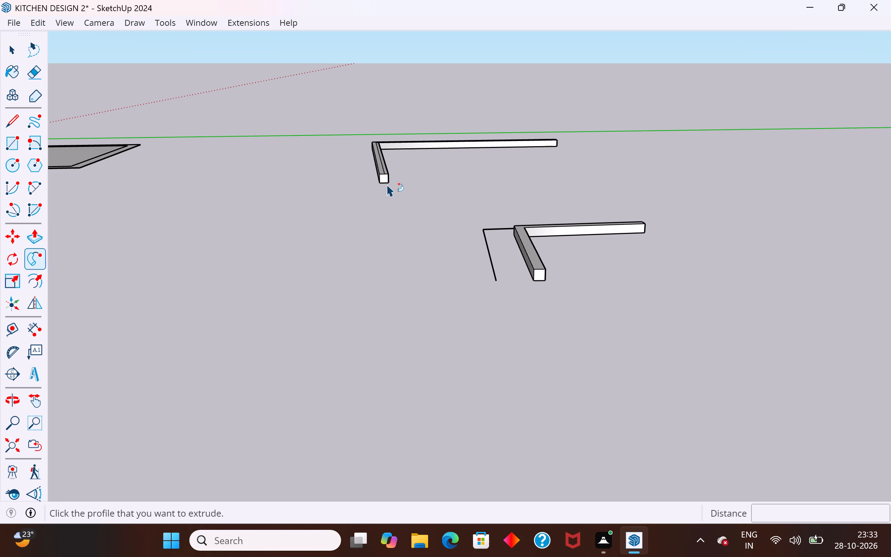
click(8, 49)
click(355, 171)
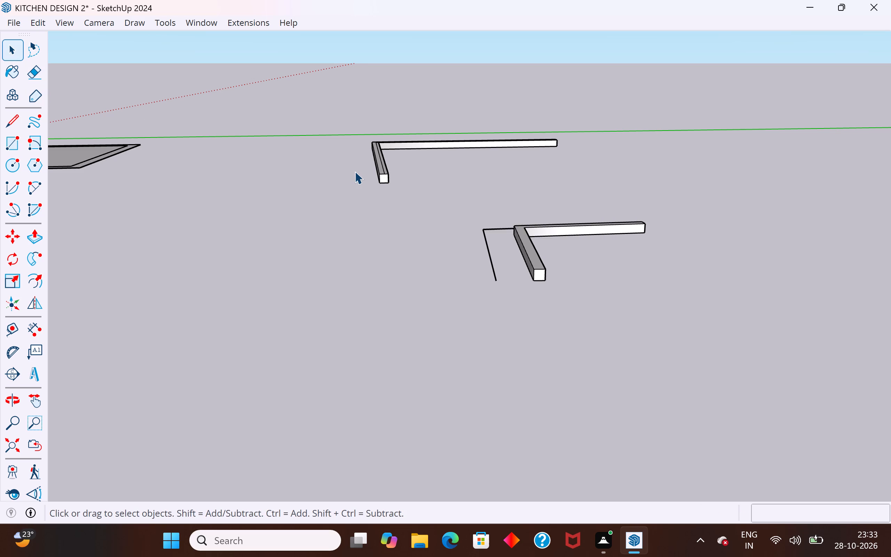
Delete the test swept bar together with its L-shaped test path and the leftover square faces and edges.
scroll(355, 171, up, 3)
drag(717, 223, 583, 395)
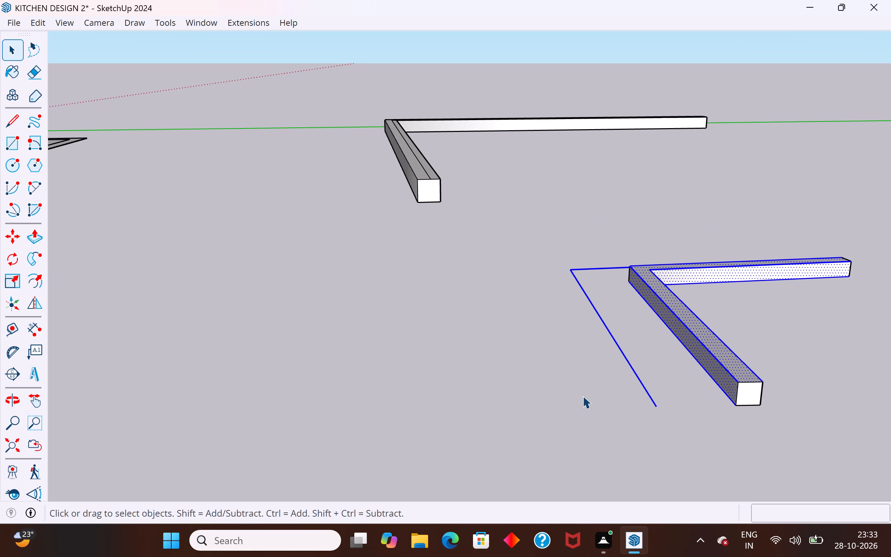
key(Delete)
scroll(497, 346, down, 4)
drag(777, 263, 738, 314)
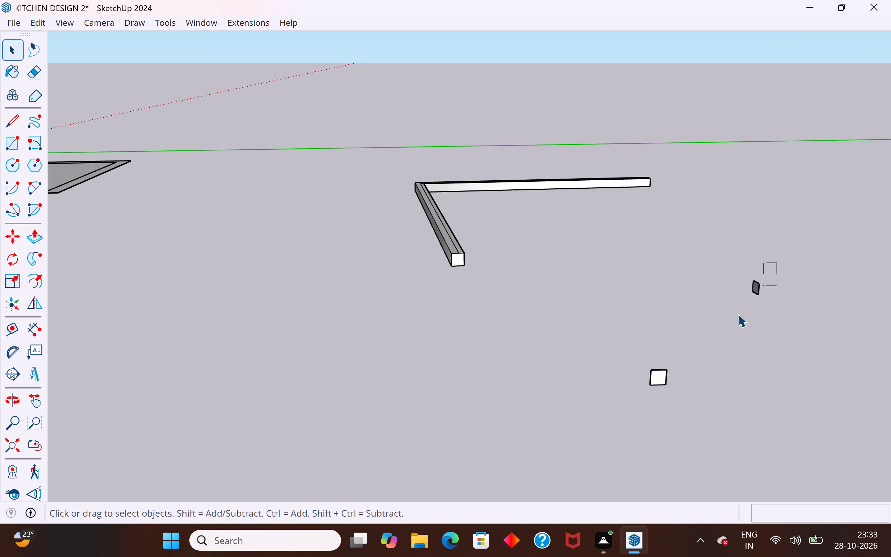
drag(738, 314, 634, 402)
key(Delete)
Delete the extra path line running lengthwise along the top face of the remaining L-shaped bar.
middle_drag(593, 361, 520, 464)
scroll(422, 278, down, 4)
scroll(495, 188, up, 4)
scroll(650, 275, up, 7)
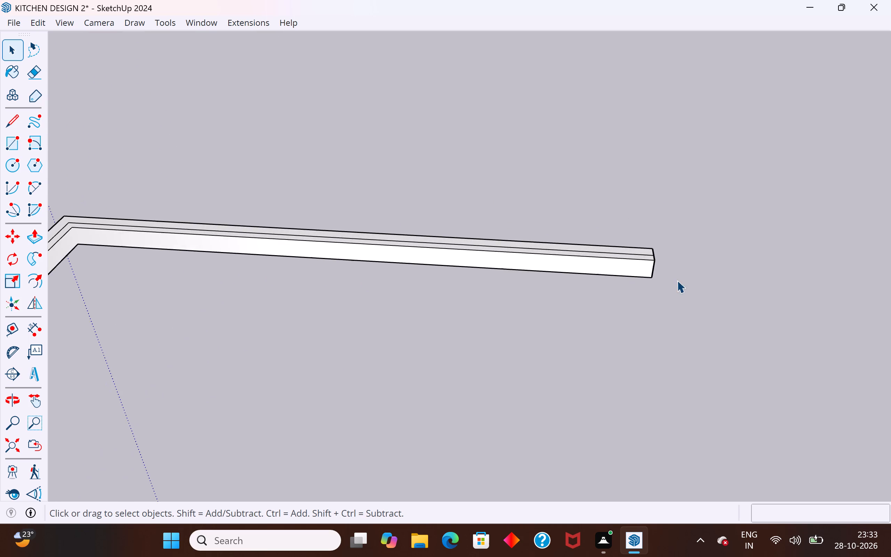
scroll(781, 325, up, 1)
middle_drag(753, 348, 565, 445)
scroll(587, 362, up, 8)
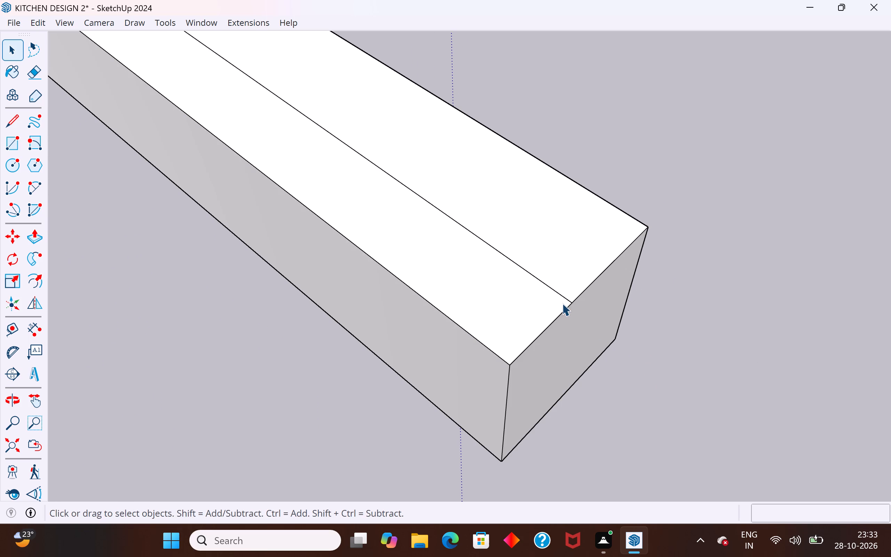
click(559, 294)
key(Delete)
Make the whole L-shaped swept bar into a group.
scroll(559, 294, down, 9)
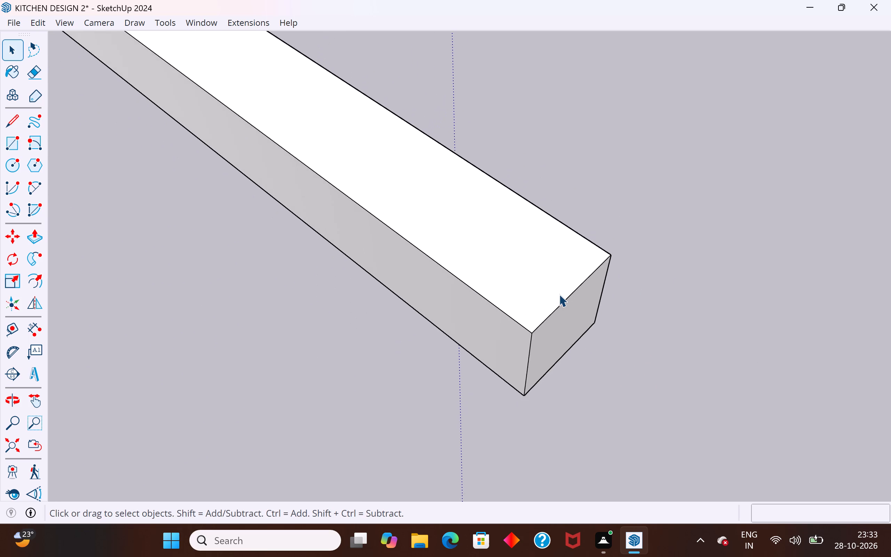
scroll(559, 294, down, 20)
scroll(559, 294, down, 14)
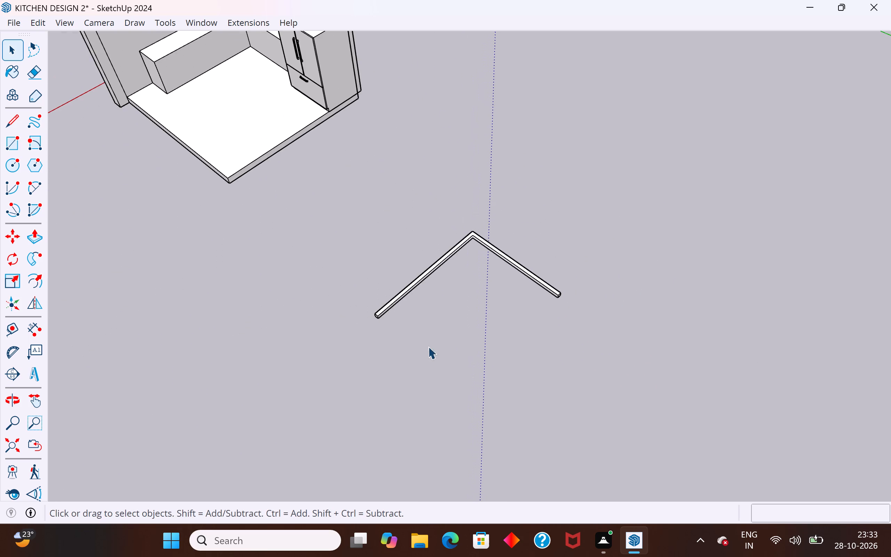
middle_drag(332, 359, 522, 164)
scroll(508, 219, up, 6)
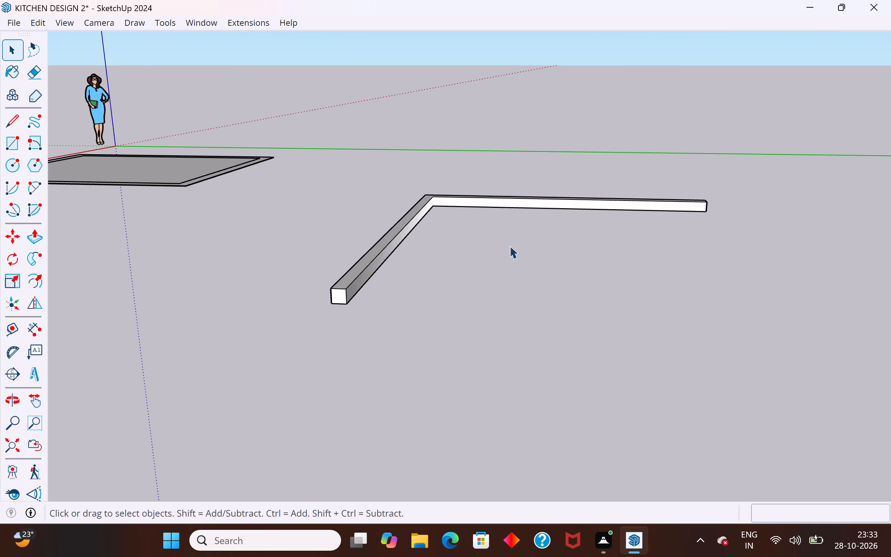
middle_drag(568, 259, 550, 317)
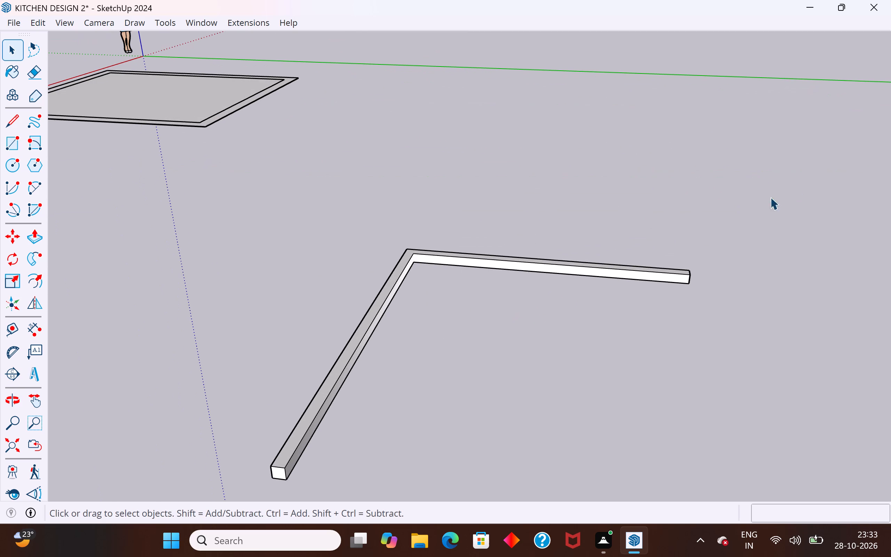
scroll(708, 115, down, 6)
drag(726, 132, 534, 286)
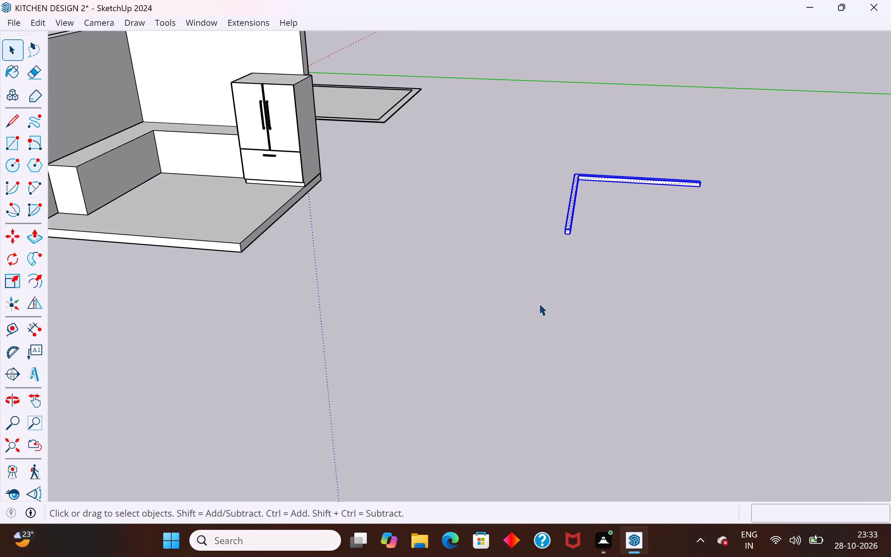
right_click(568, 231)
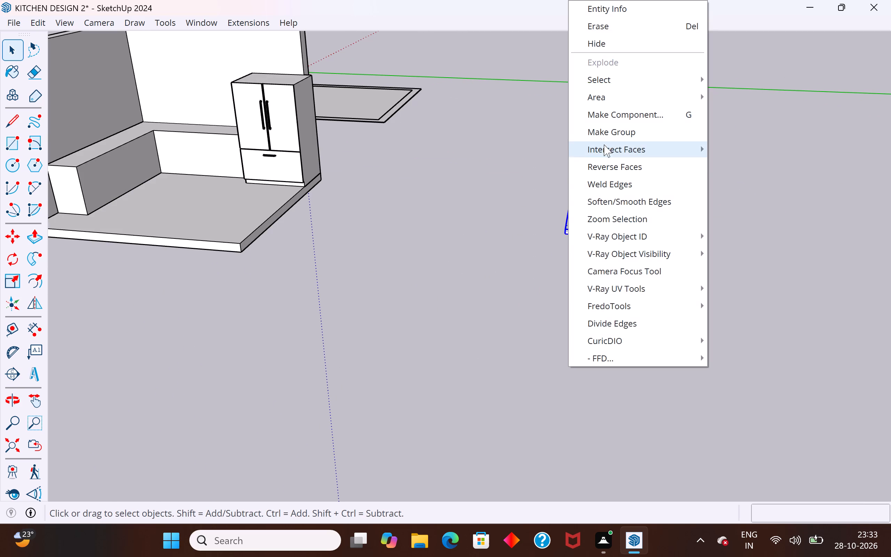
click(606, 132)
click(618, 265)
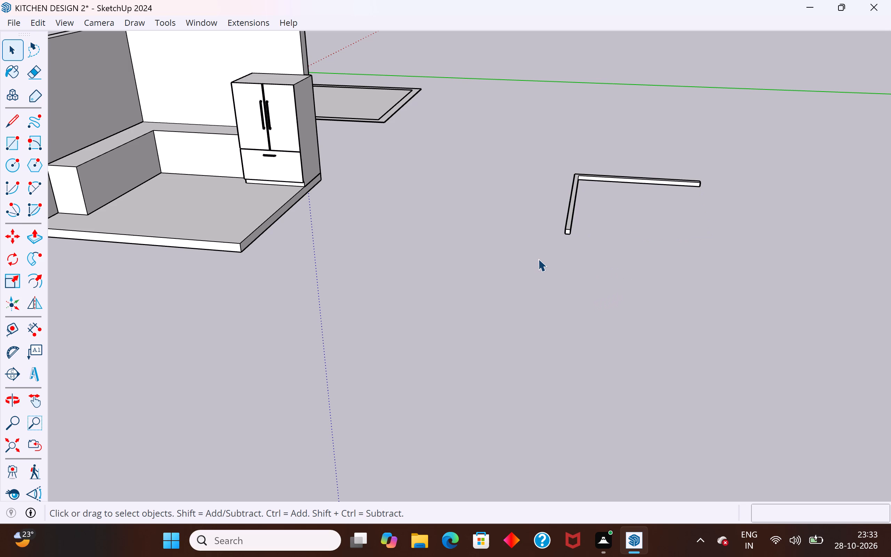
Move the grouped L-shaped bar by its outer end corner onto the inner top corner at the counter's open end.
key(m)
click(561, 229)
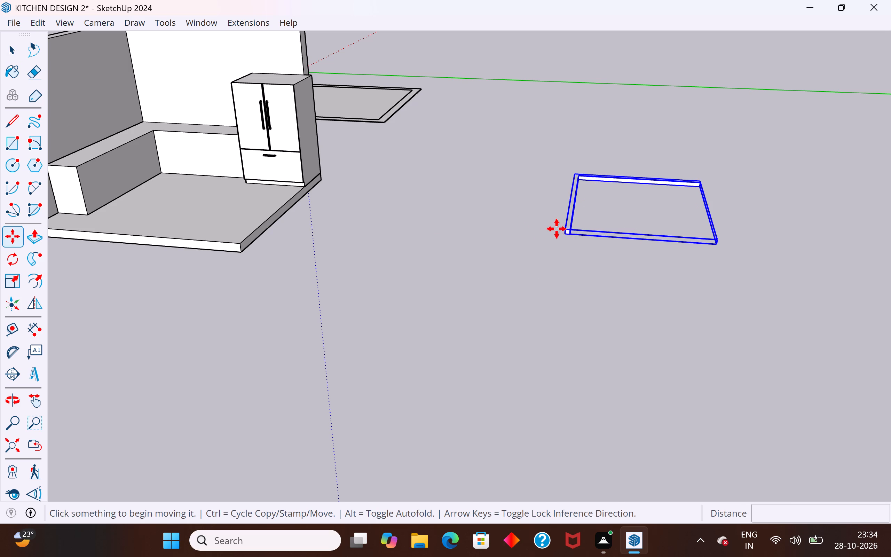
scroll(749, 241, down, 4)
scroll(323, 228, up, 3)
middle_drag(288, 233, 508, 214)
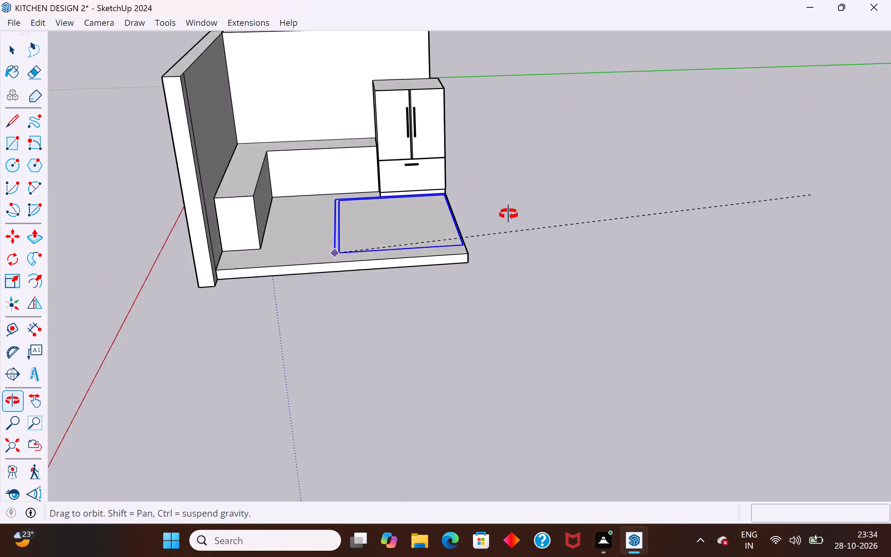
middle_drag(508, 214, 353, 236)
scroll(234, 193, up, 8)
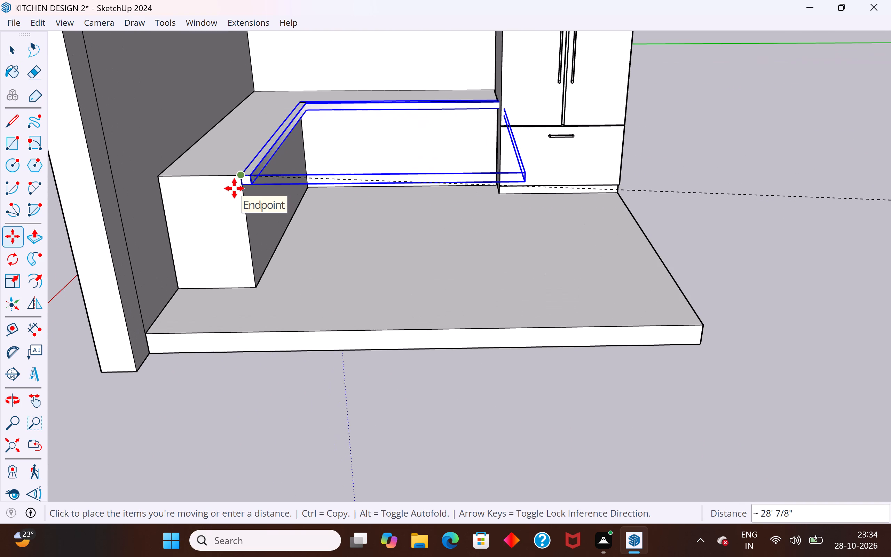
click(234, 188)
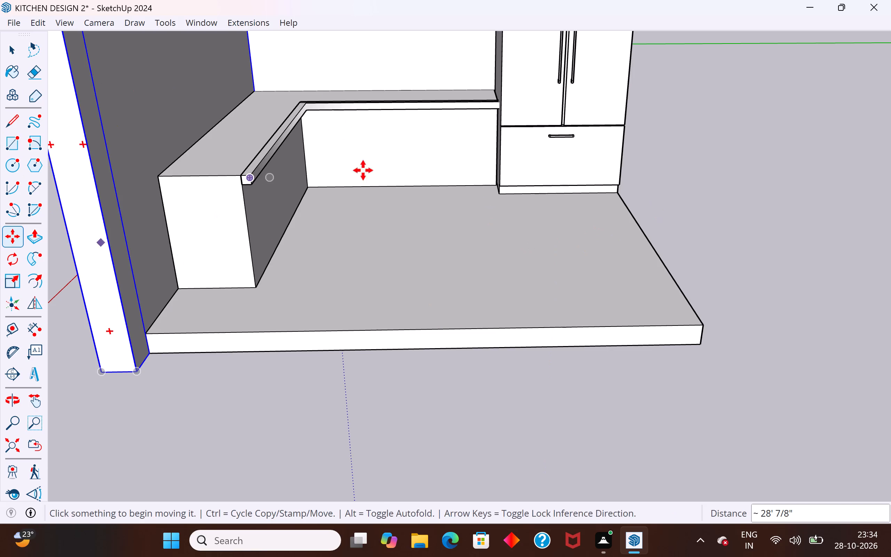
click(11, 44)
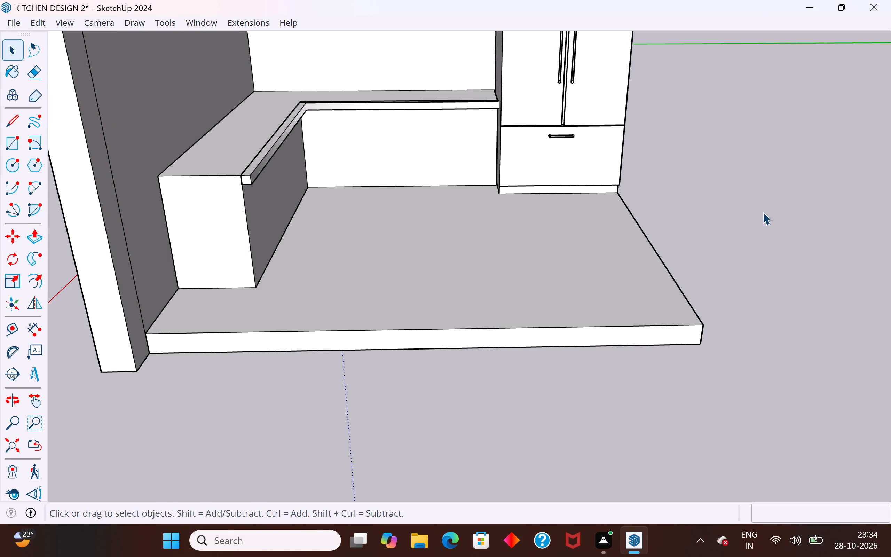
click(762, 212)
Inside the bar's group, draw the missing vertical edge of about 2 5/8" at the bar's inner corner.
scroll(306, 129, up, 4)
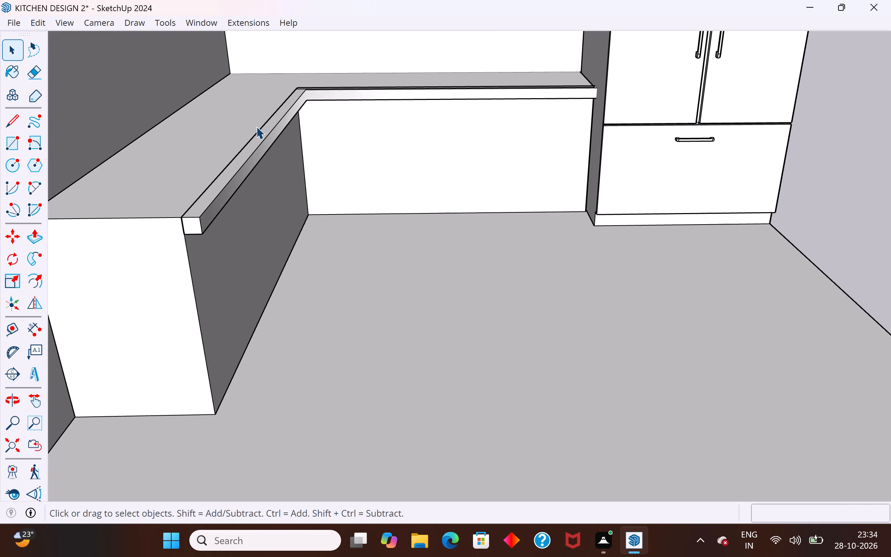
click(267, 137)
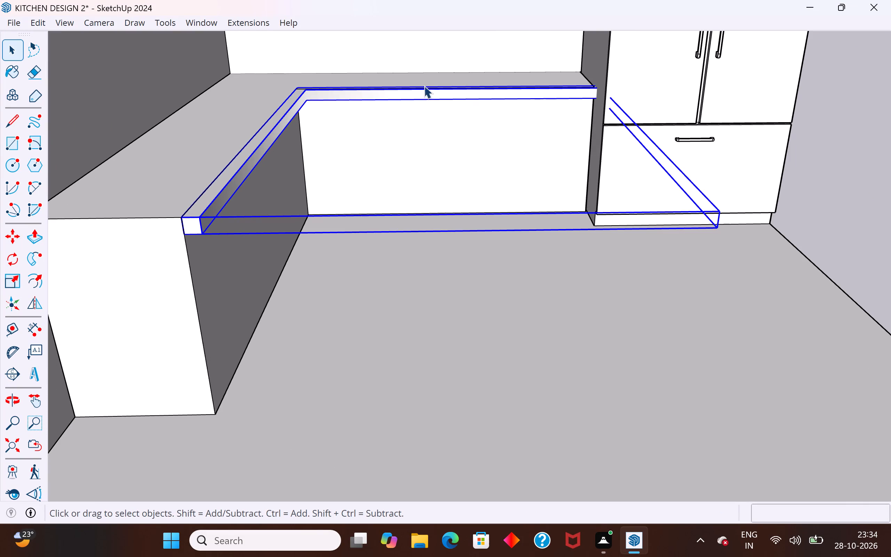
triple_click(288, 119)
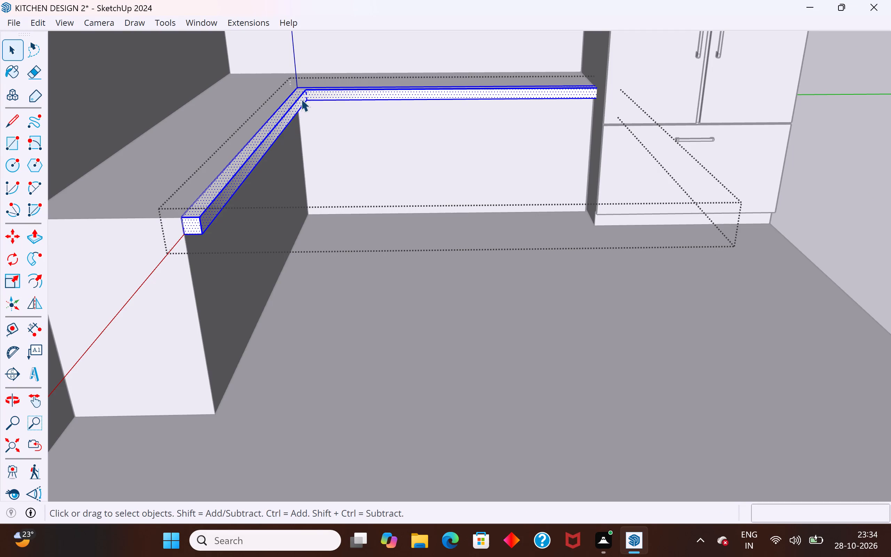
click(17, 121)
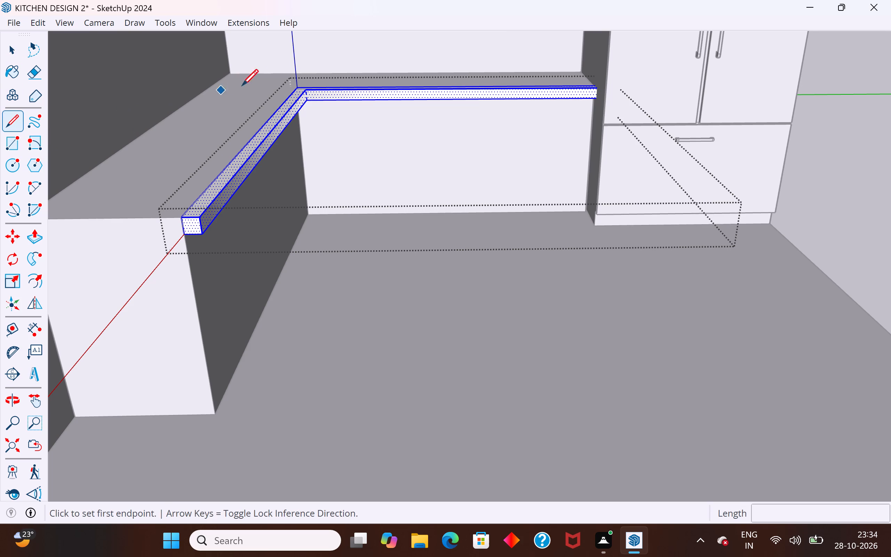
scroll(288, 105, up, 8)
click(317, 100)
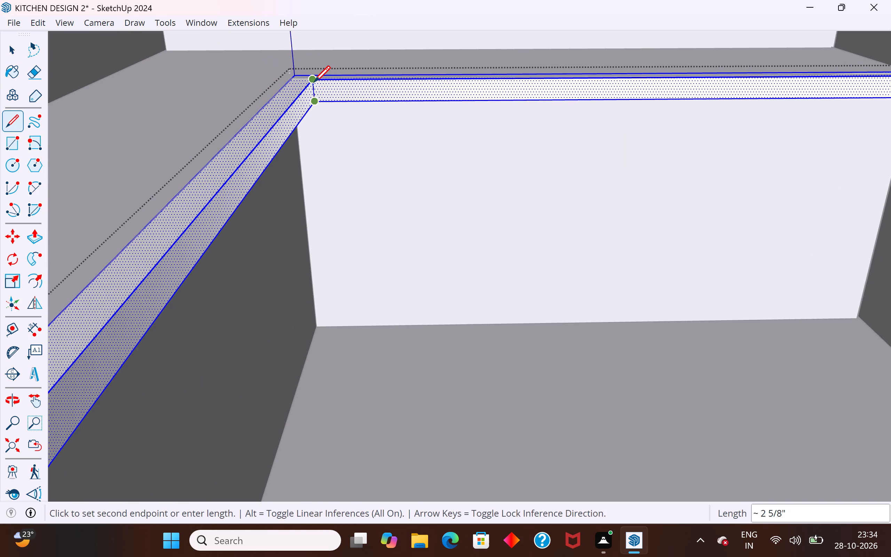
click(314, 82)
click(10, 55)
scroll(373, 123, down, 5)
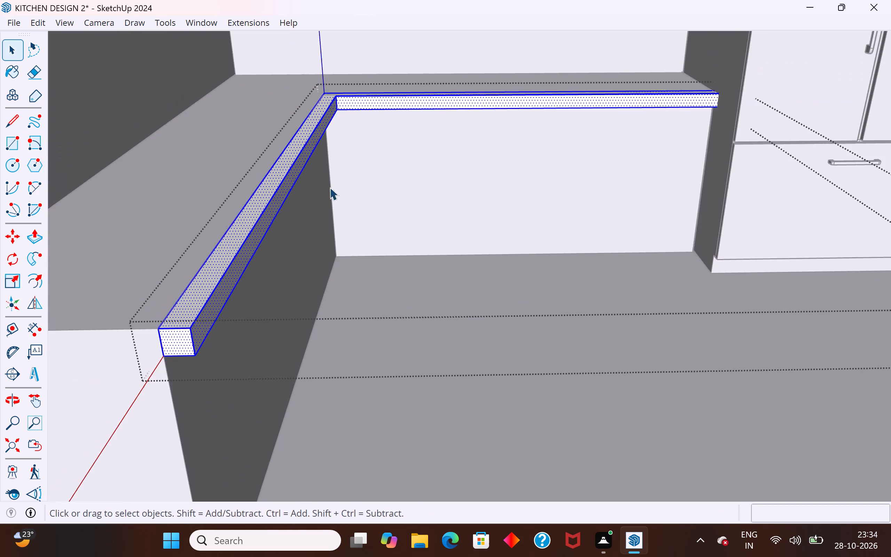
scroll(305, 218, down, 4)
click(17, 52)
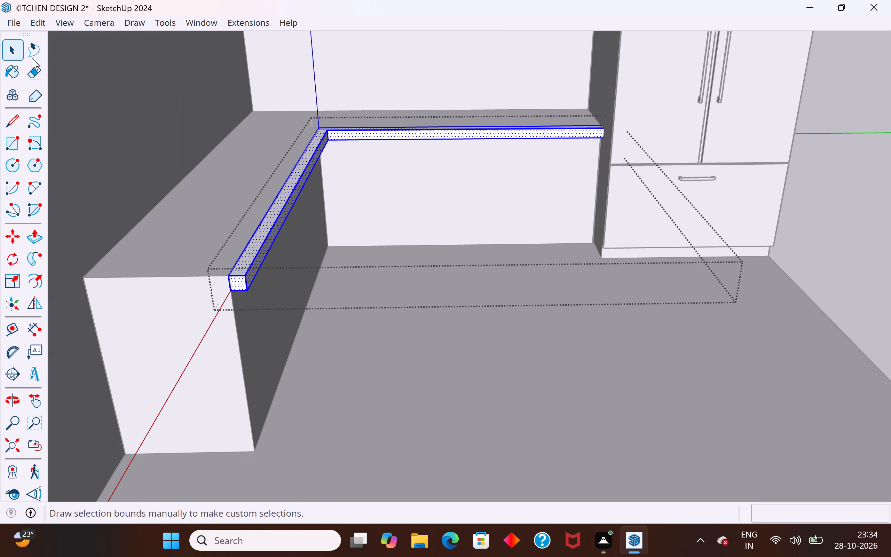
click(817, 169)
Move the L-shaped bar group off the counter to the empty space beyond the refrigerator, about 14' 9 7/8" away.
scroll(248, 262, up, 3)
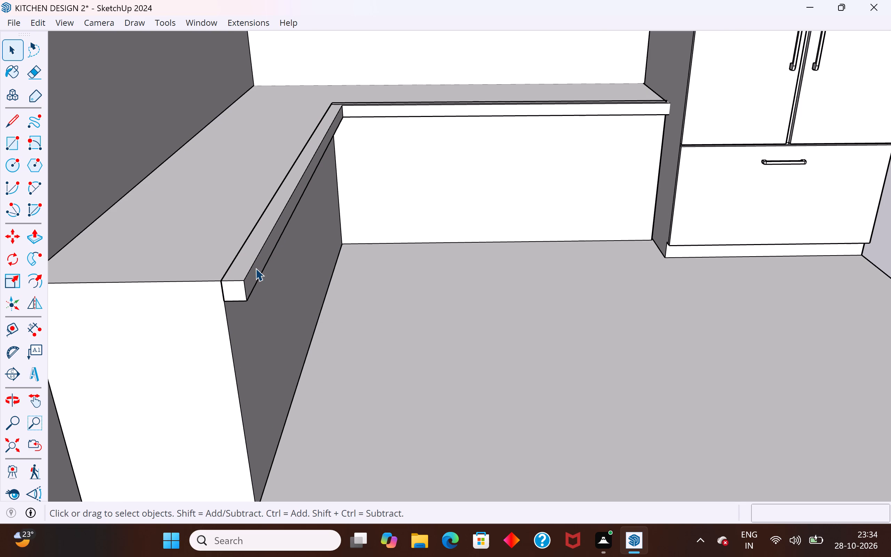
key(Delete)
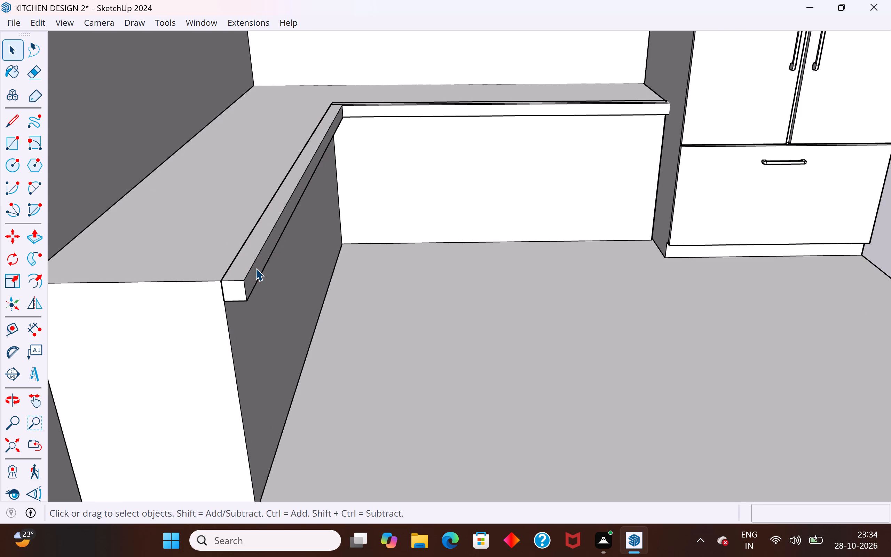
click(255, 268)
key(m)
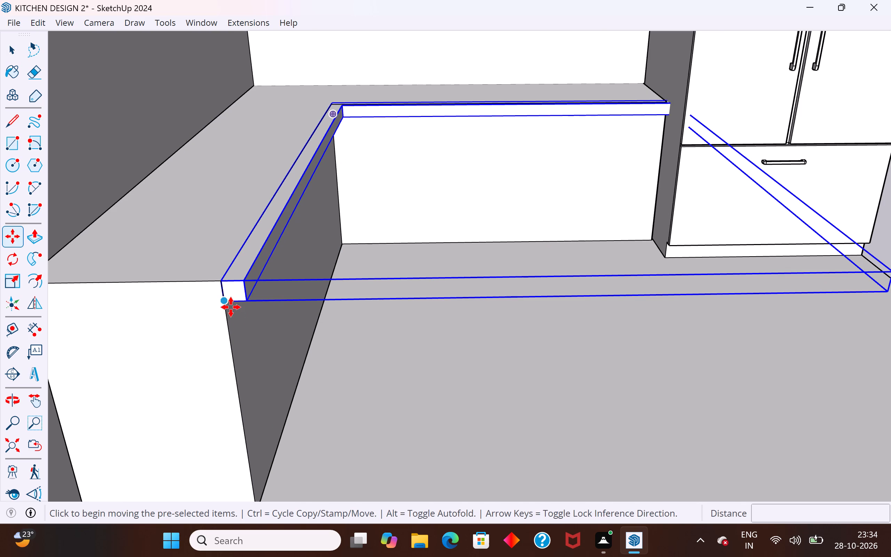
click(231, 307)
scroll(231, 307, down, 4)
scroll(701, 255, down, 5)
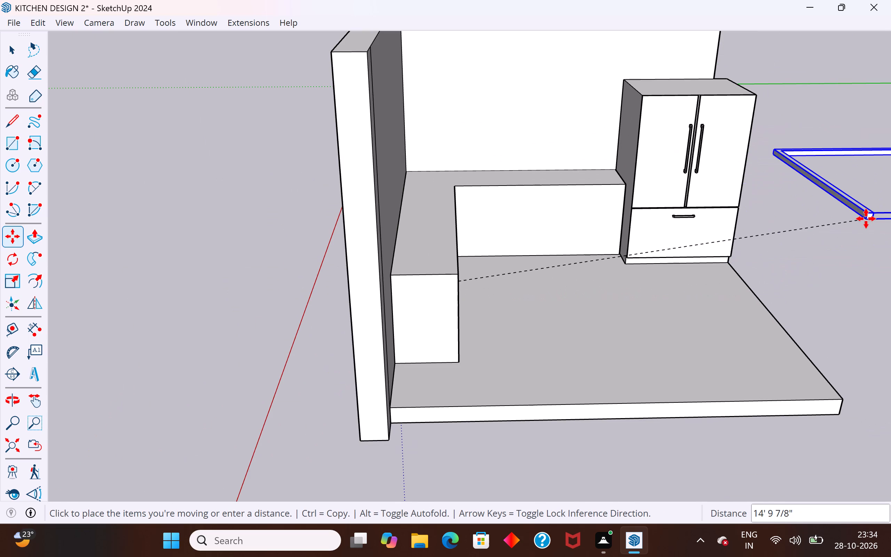
click(866, 219)
click(24, 46)
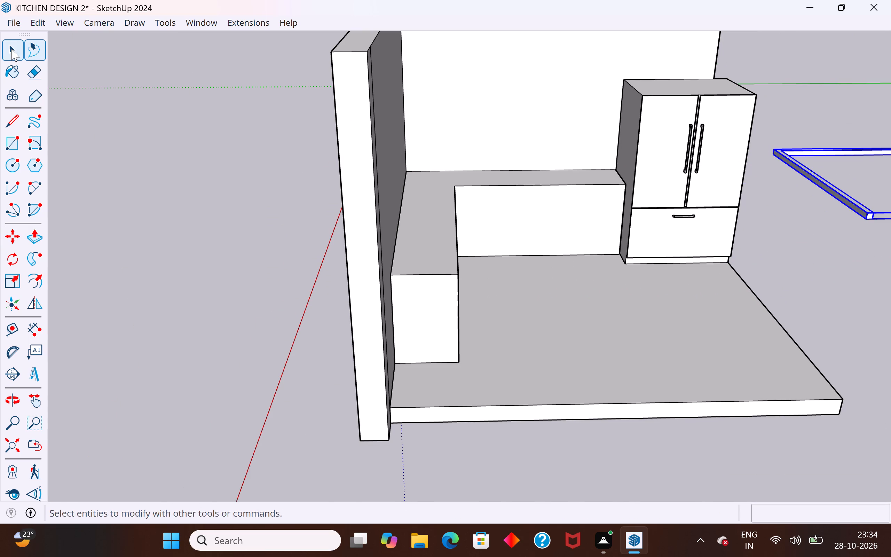
click(11, 49)
click(176, 191)
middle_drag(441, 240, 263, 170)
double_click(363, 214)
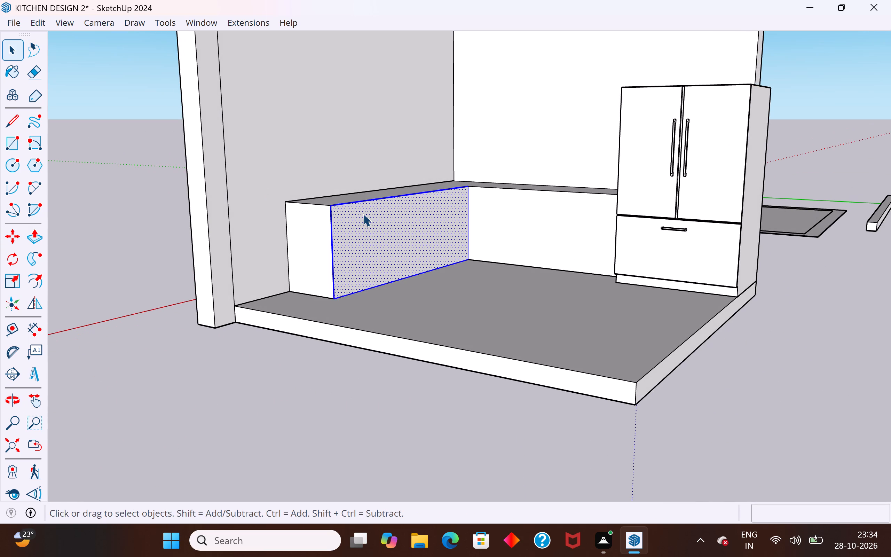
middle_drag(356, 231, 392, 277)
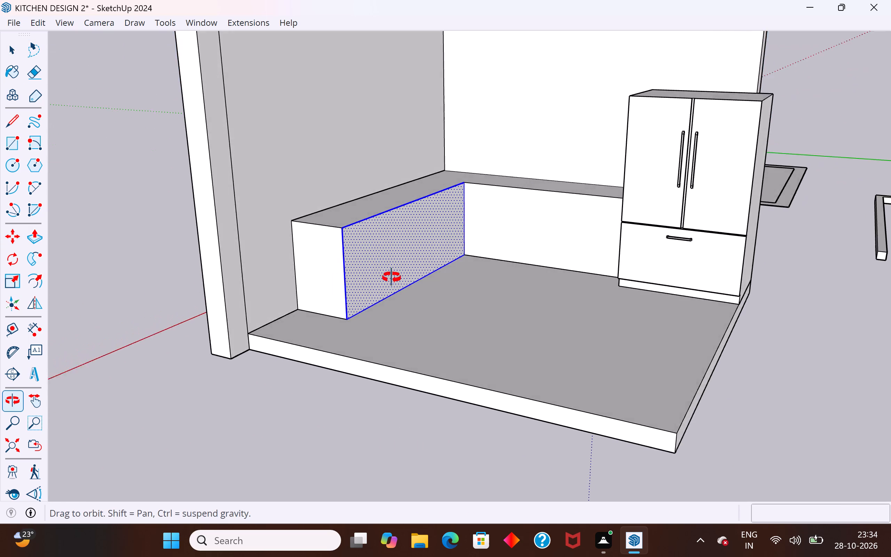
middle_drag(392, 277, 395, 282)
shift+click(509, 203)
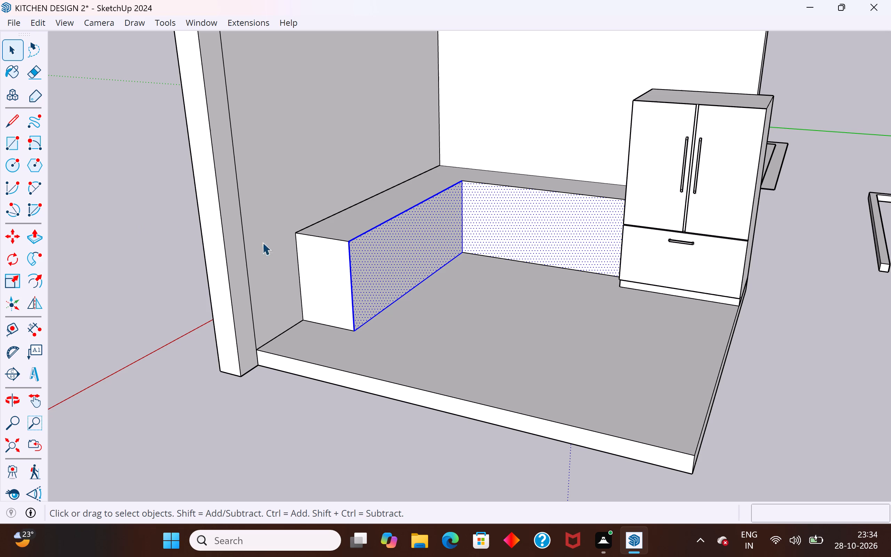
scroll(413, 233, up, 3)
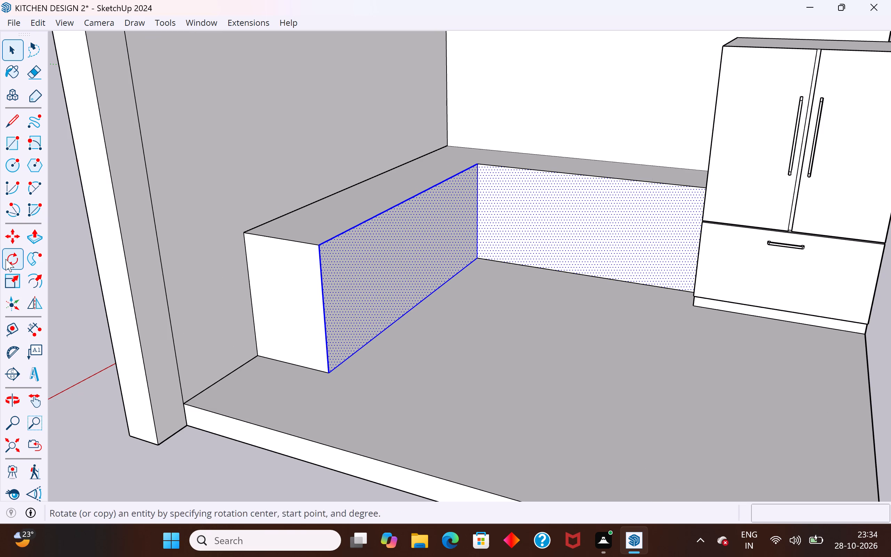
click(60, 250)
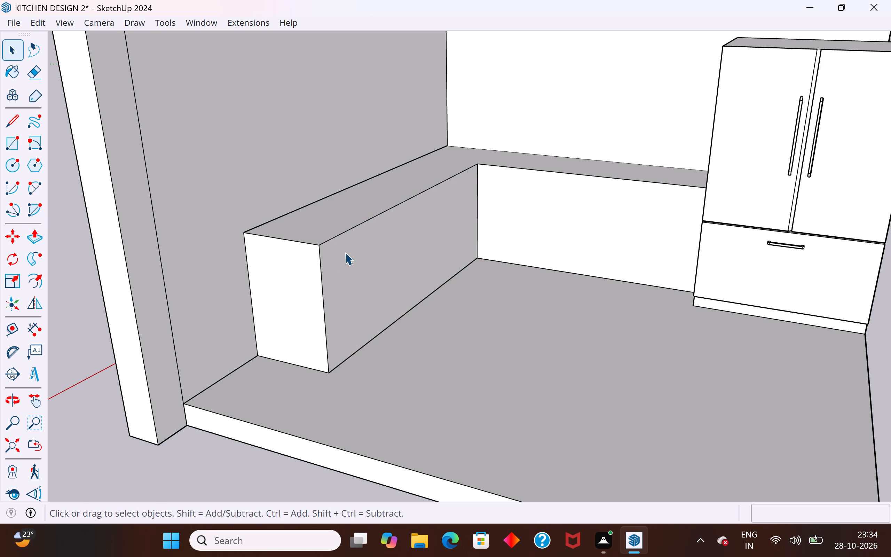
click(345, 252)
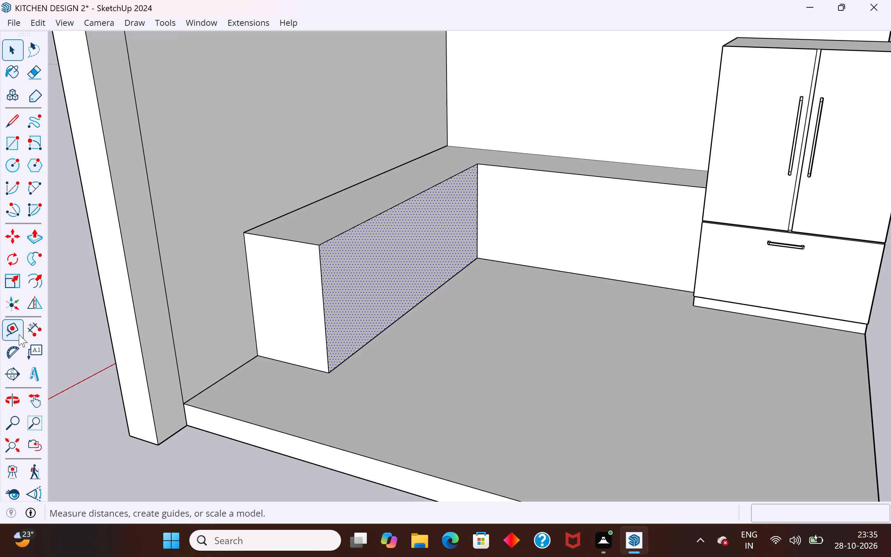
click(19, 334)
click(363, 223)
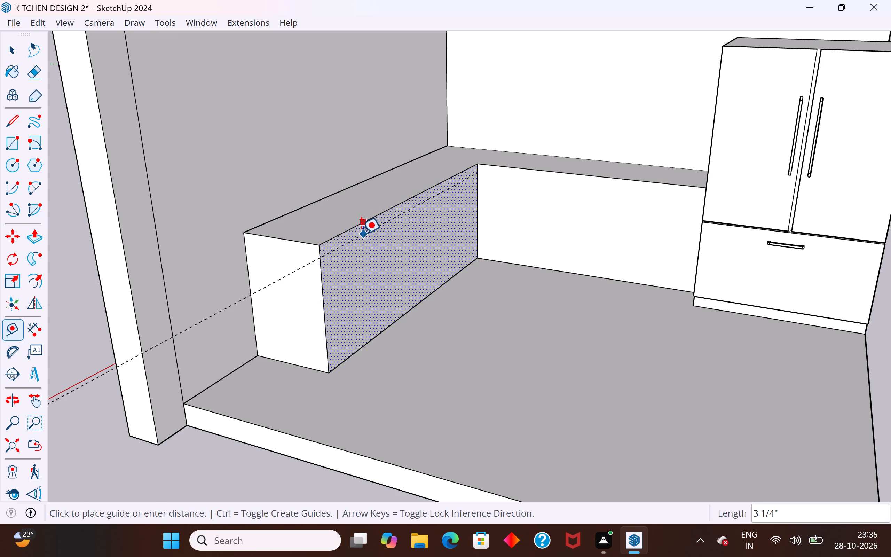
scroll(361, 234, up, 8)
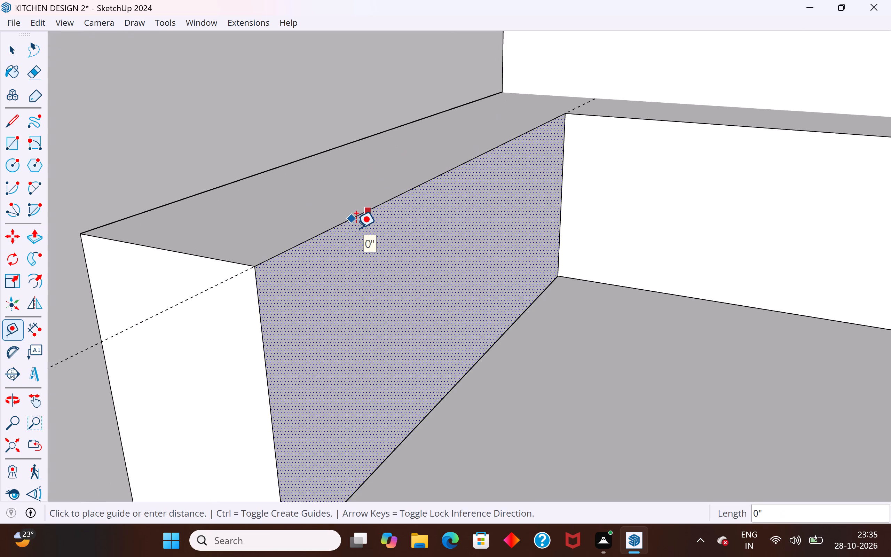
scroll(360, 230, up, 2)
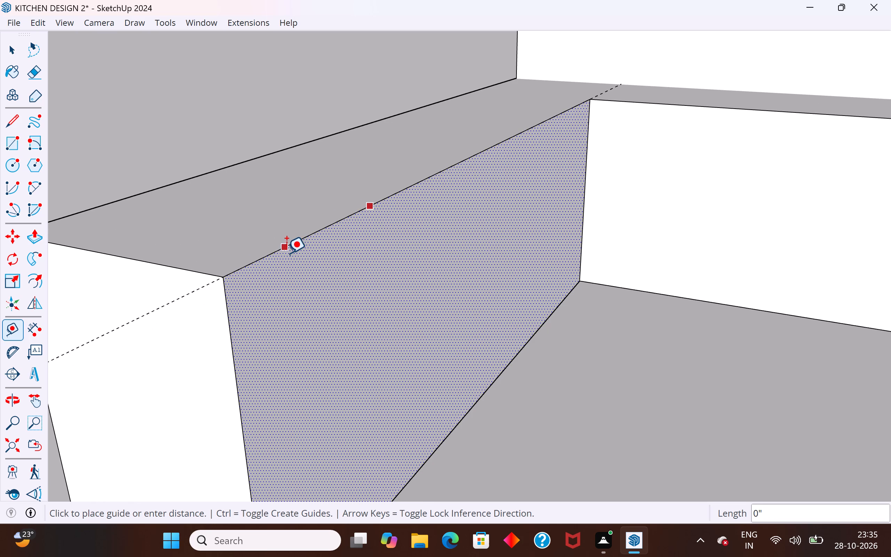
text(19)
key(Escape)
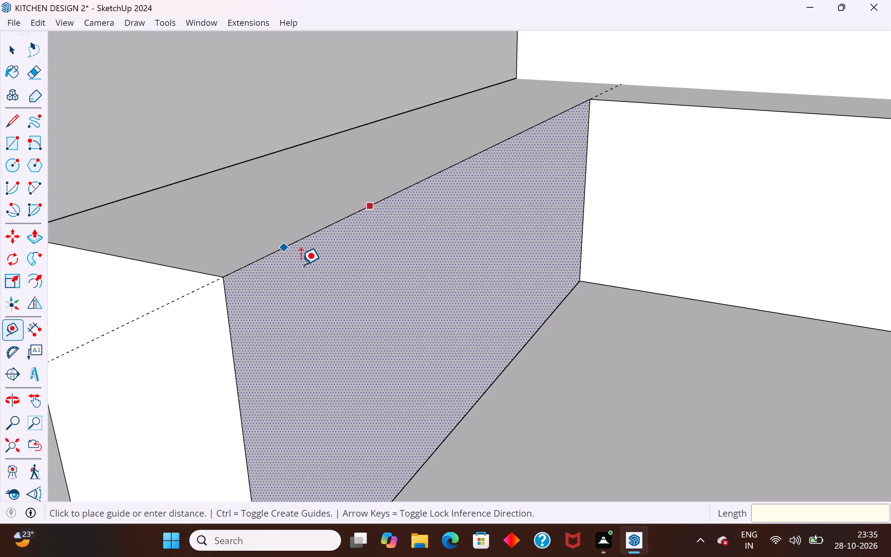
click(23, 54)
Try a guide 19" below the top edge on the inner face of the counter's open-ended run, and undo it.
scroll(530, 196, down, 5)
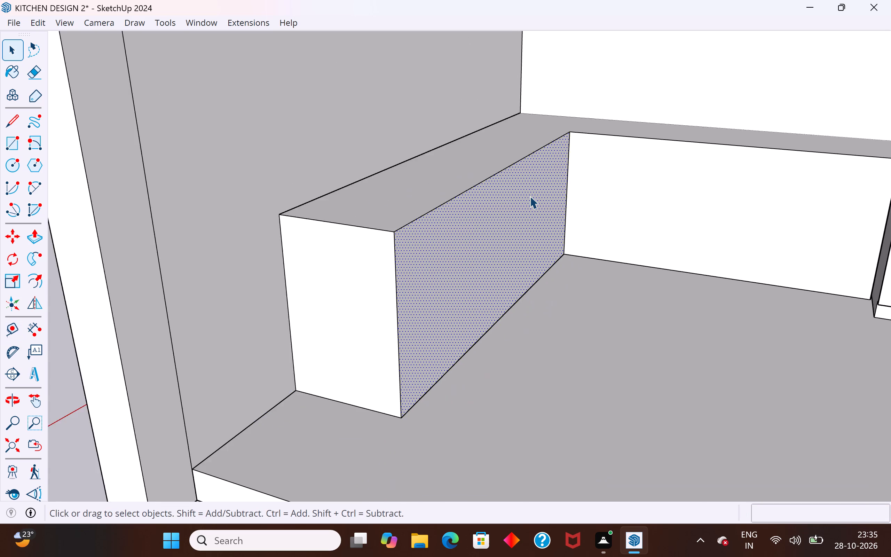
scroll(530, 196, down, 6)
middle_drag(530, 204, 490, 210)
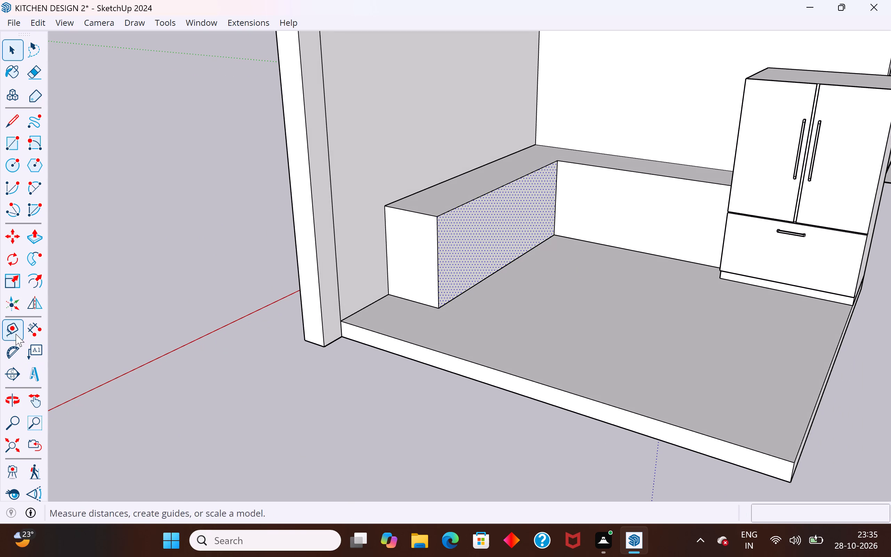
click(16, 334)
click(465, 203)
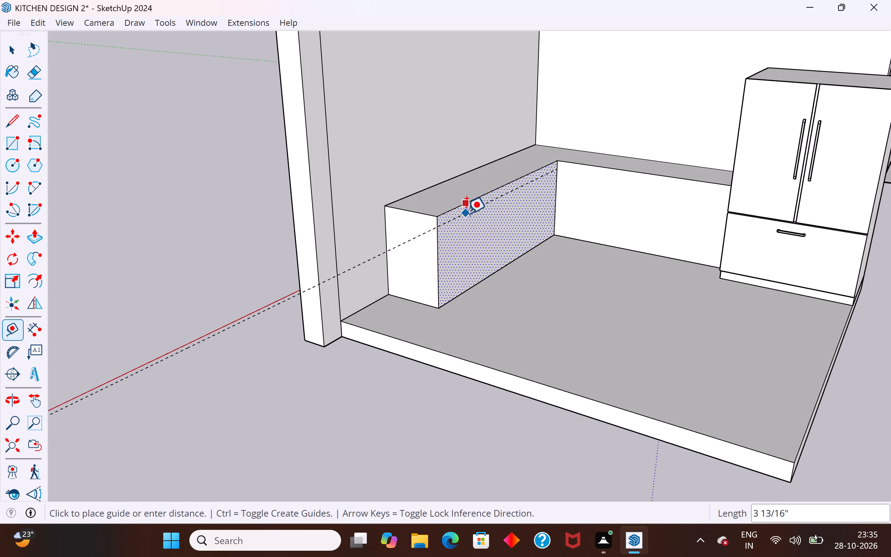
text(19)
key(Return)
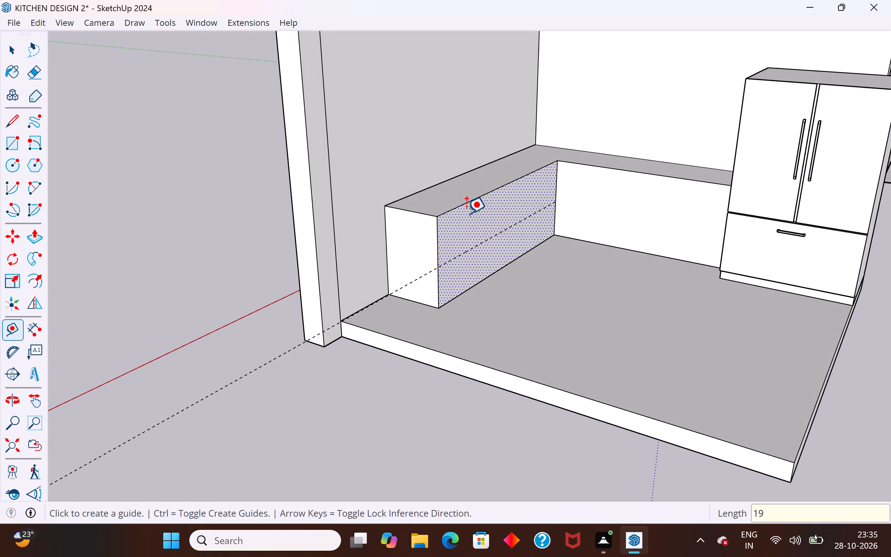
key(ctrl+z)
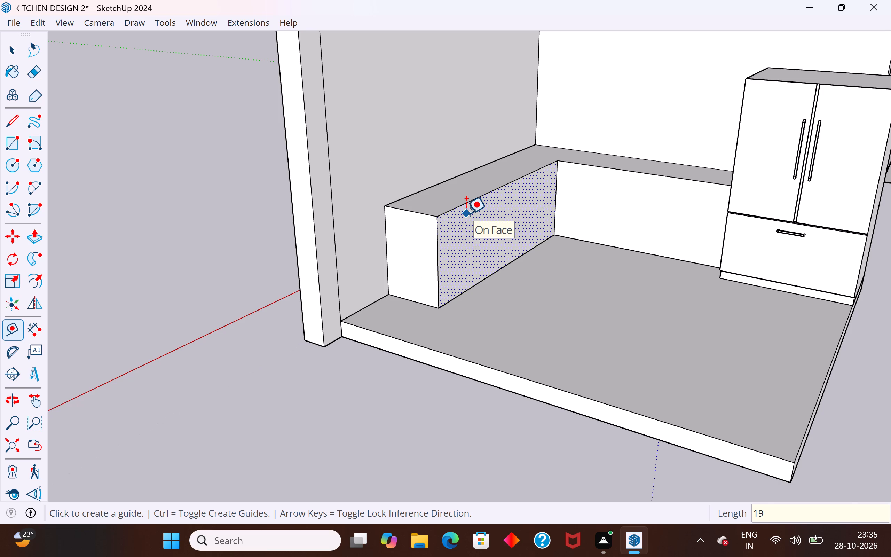
Place a guide about 1 1/4" below the top edge on the inner face of the counter's open-ended run.
scroll(466, 213, up, 5)
click(461, 201)
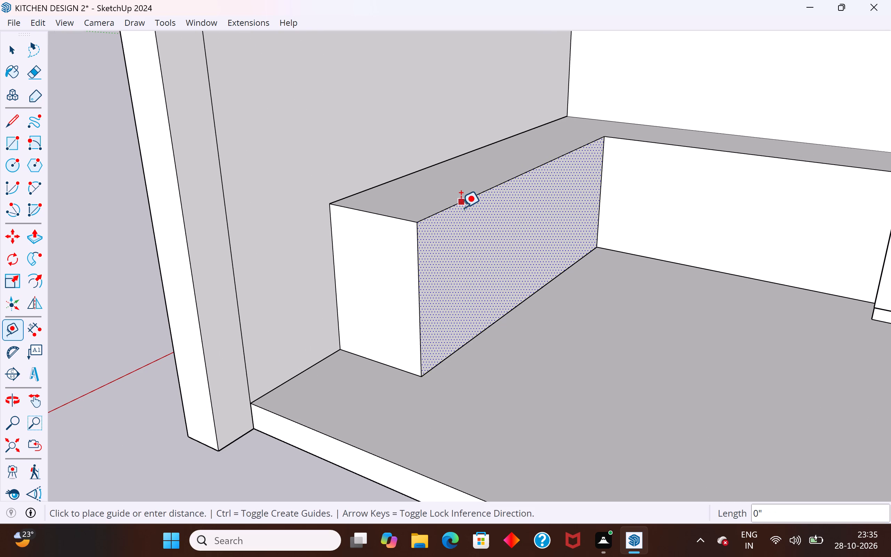
scroll(463, 215, up, 9)
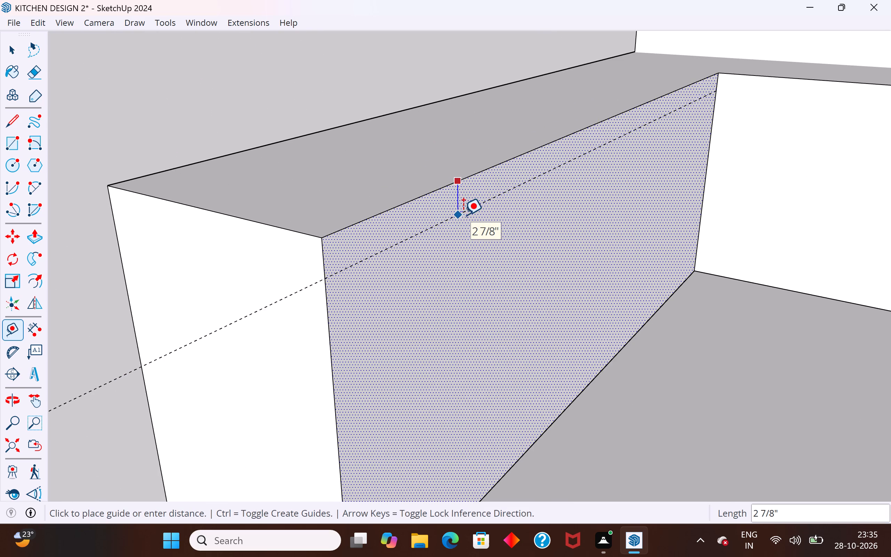
click(467, 192)
Check the vertical gap between the guide and the counter's top edge near the open end with the Dimension tool.
scroll(337, 229, down, 12)
middle_drag(383, 273, 395, 273)
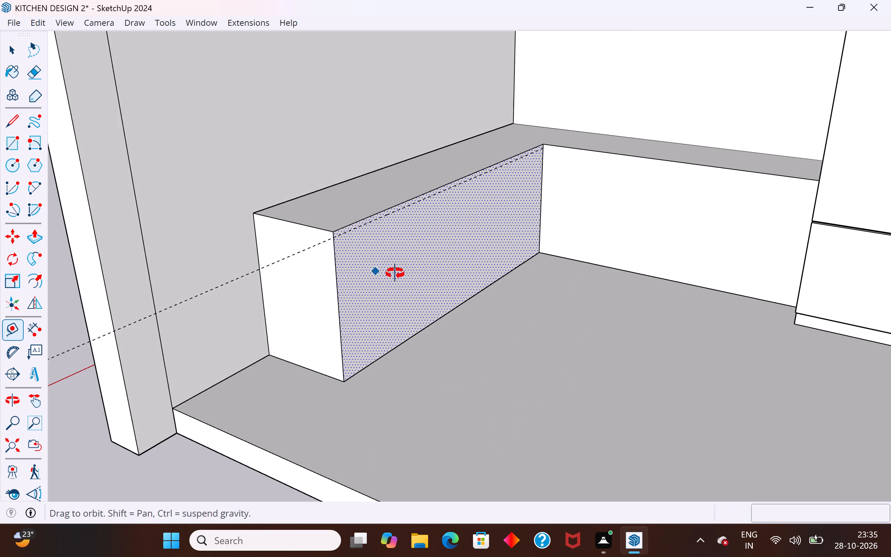
middle_drag(395, 273, 429, 231)
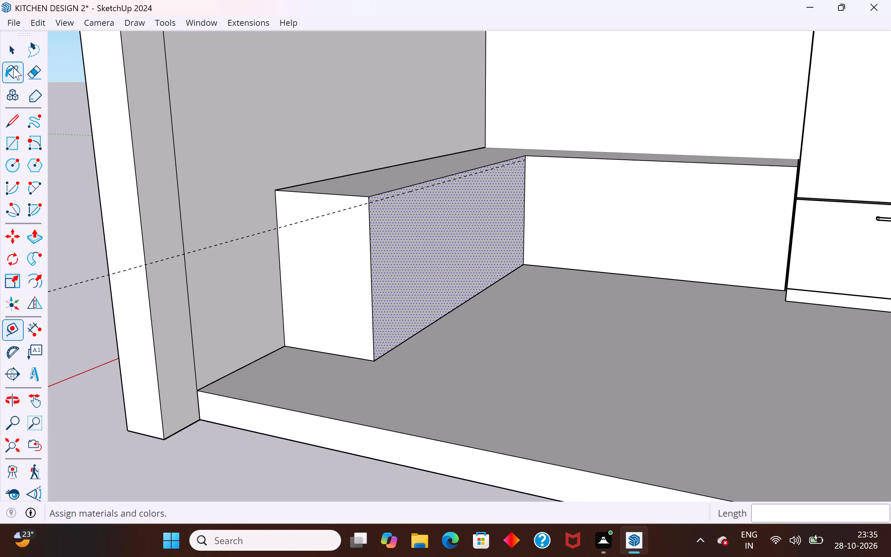
click(16, 57)
click(28, 332)
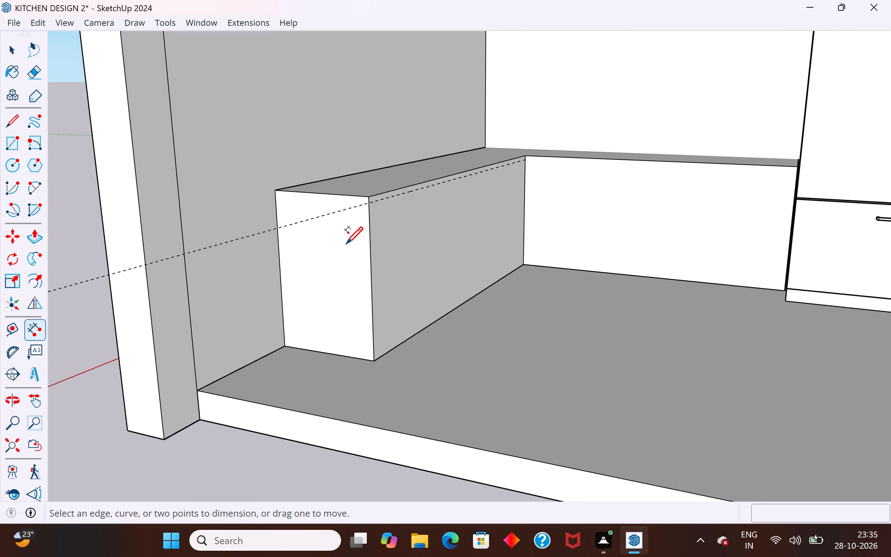
scroll(374, 198, up, 3)
middle_drag(374, 196, 301, 214)
scroll(324, 210, up, 8)
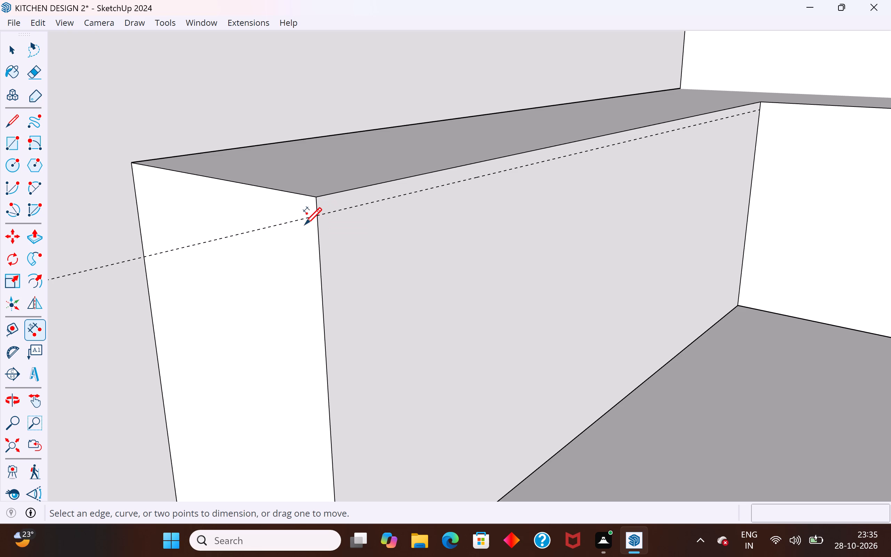
click(329, 212)
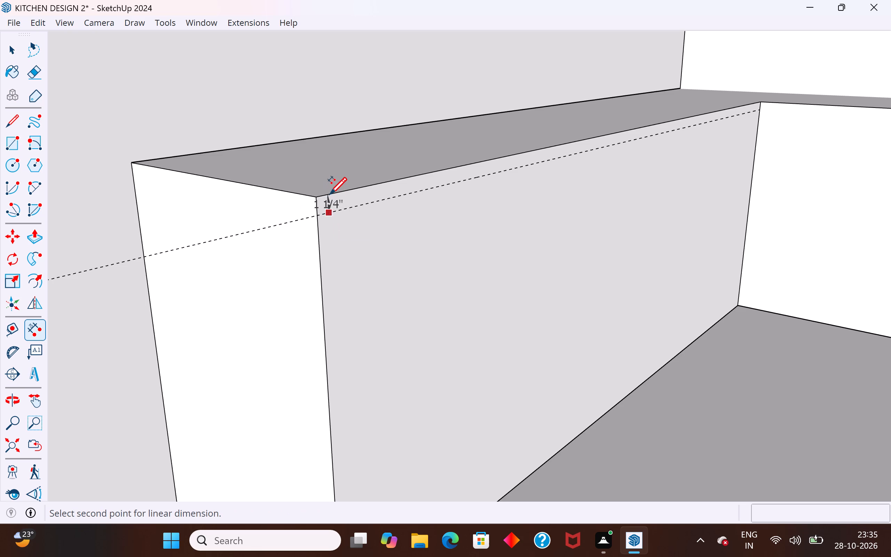
scroll(328, 192, up, 5)
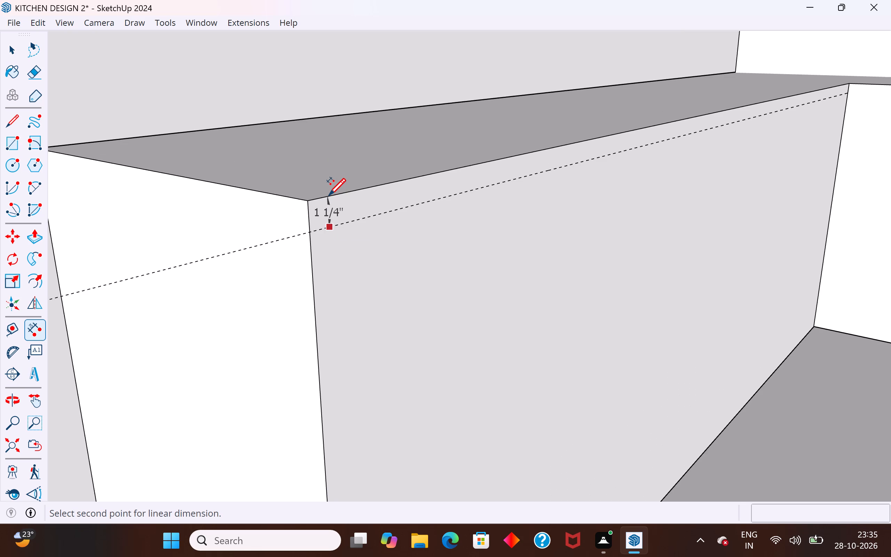
click(329, 194)
key(Escape)
Check the vertical gap between the guide and the counter's top edge again, closer to the inner corner.
middle_drag(369, 216, 492, 170)
click(513, 191)
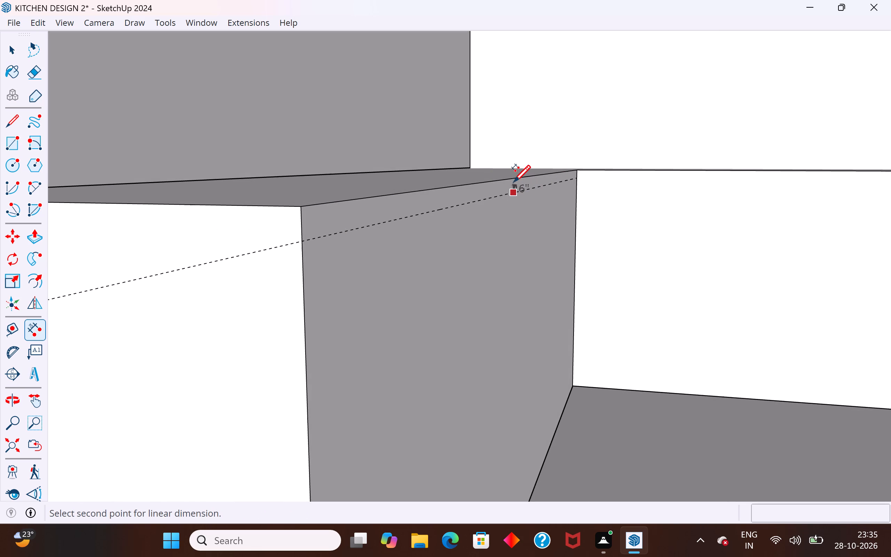
scroll(514, 177, up, 13)
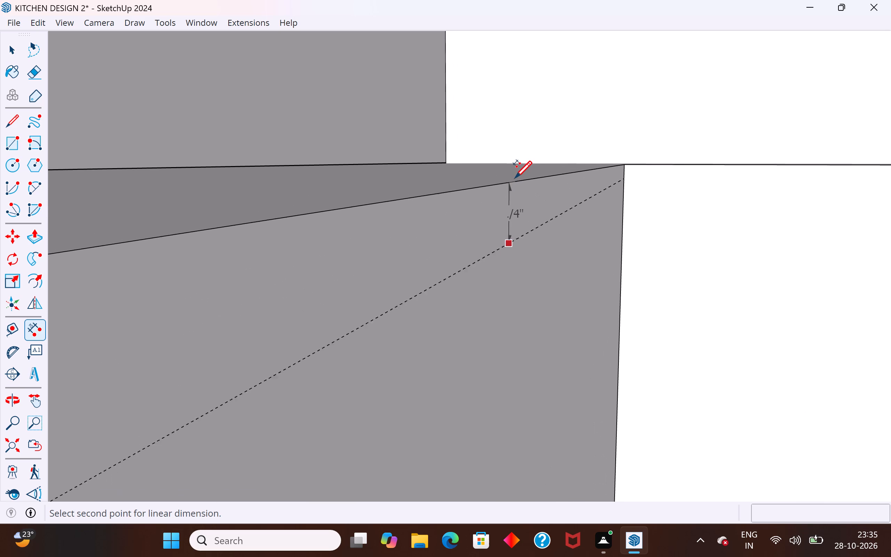
scroll(515, 177, up, 6)
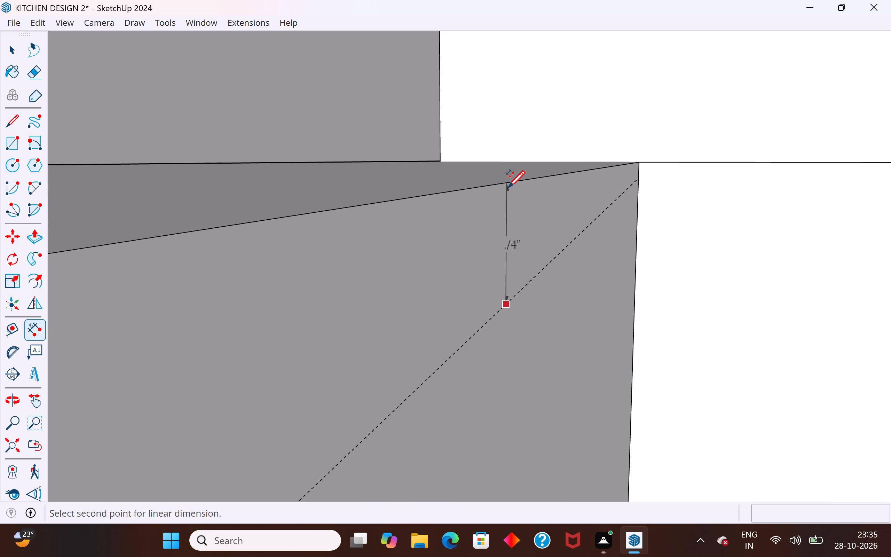
scroll(508, 187, up, 1)
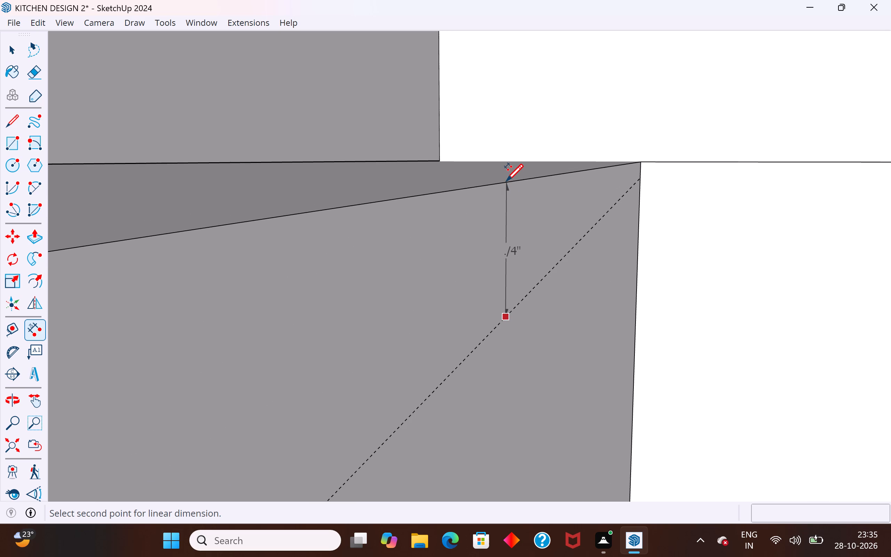
key(Escape)
Place a matching guide about 1 1/4" below the top edge on the front face of the back-wall counter run.
scroll(477, 236, down, 11)
scroll(636, 182, up, 2)
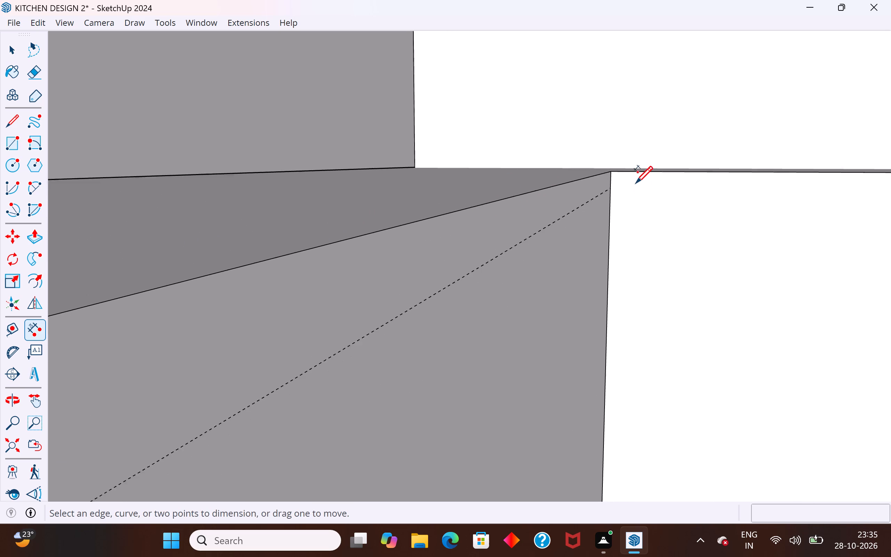
scroll(636, 182, up, 1)
click(10, 49)
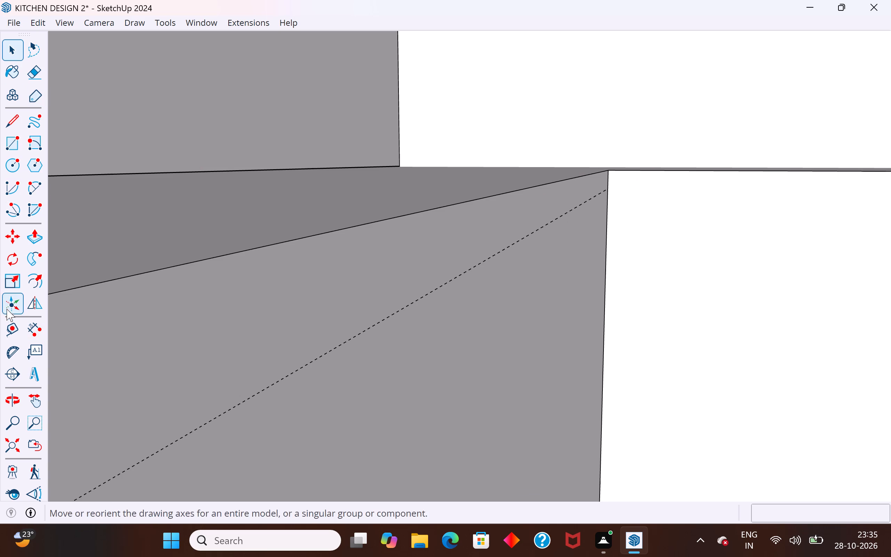
click(17, 326)
click(622, 167)
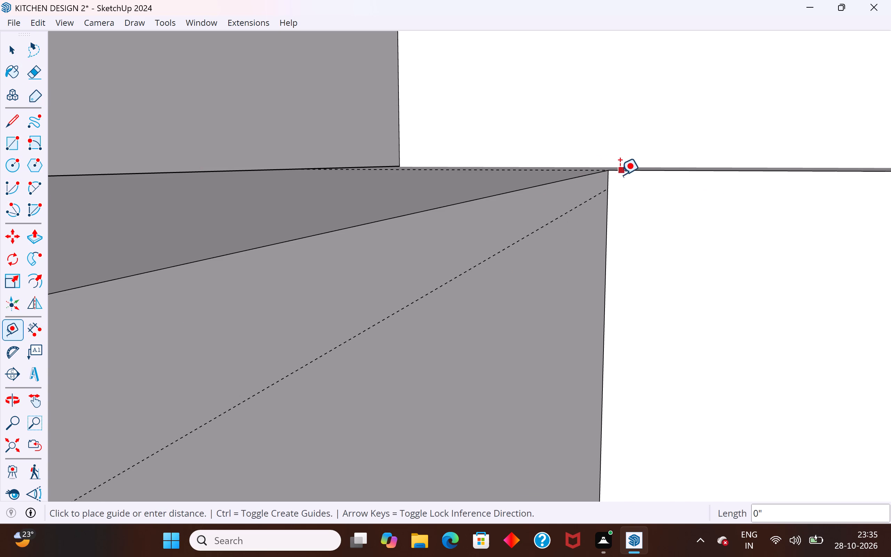
click(605, 190)
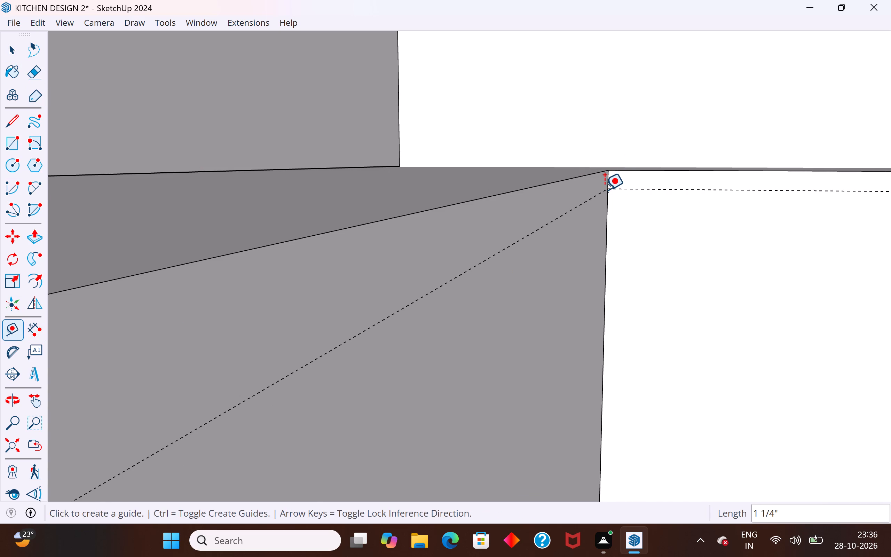
scroll(605, 190, down, 14)
click(6, 50)
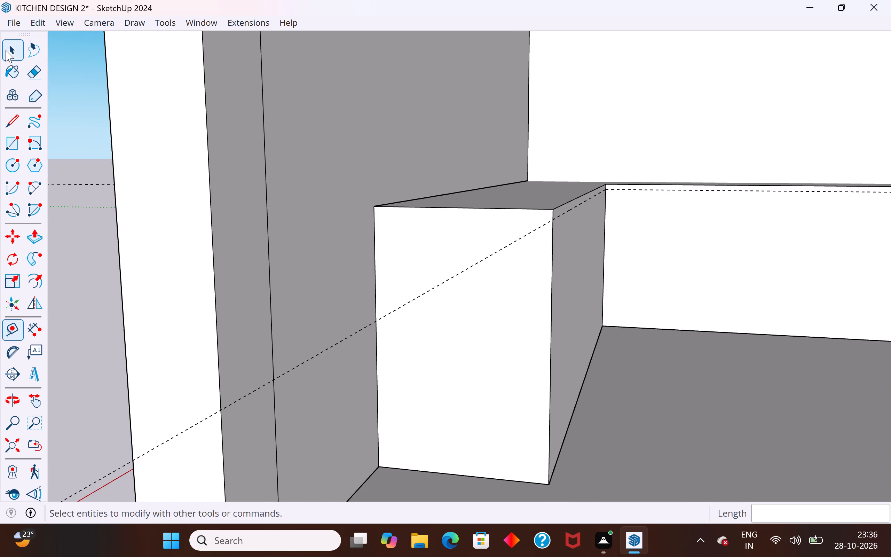
click(101, 214)
Draw a line about 7' 10" long along the guide from the counter's open-end corner edge to the inner corner.
scroll(63, 236, down, 5)
middle_drag(350, 229, 353, 237)
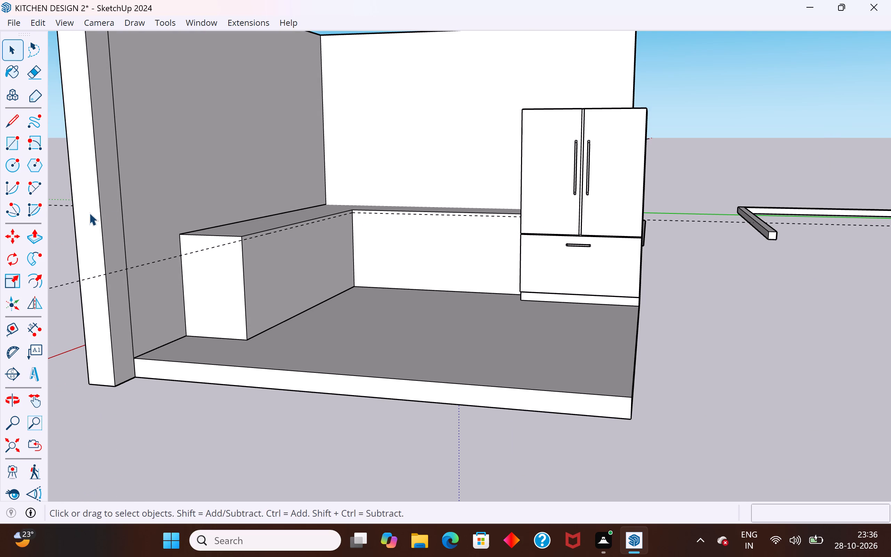
click(12, 121)
scroll(280, 222, up, 5)
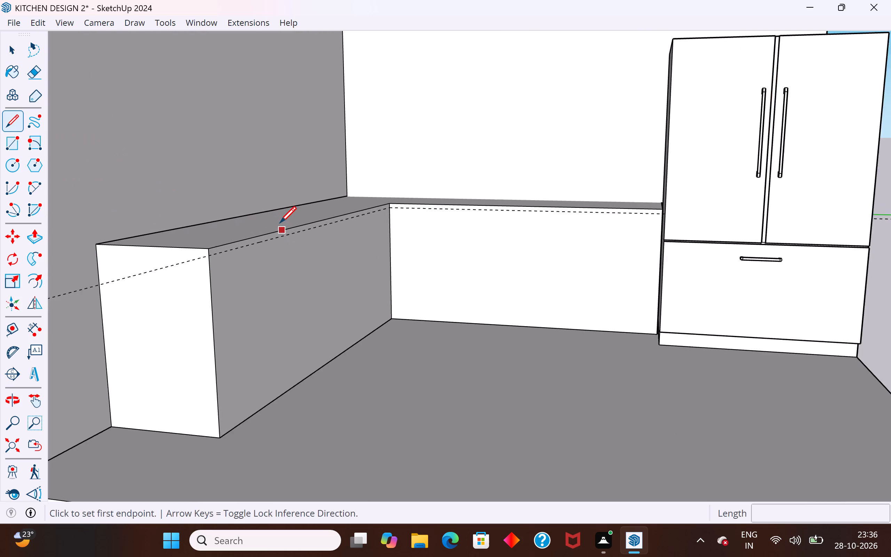
scroll(280, 222, up, 4)
click(154, 282)
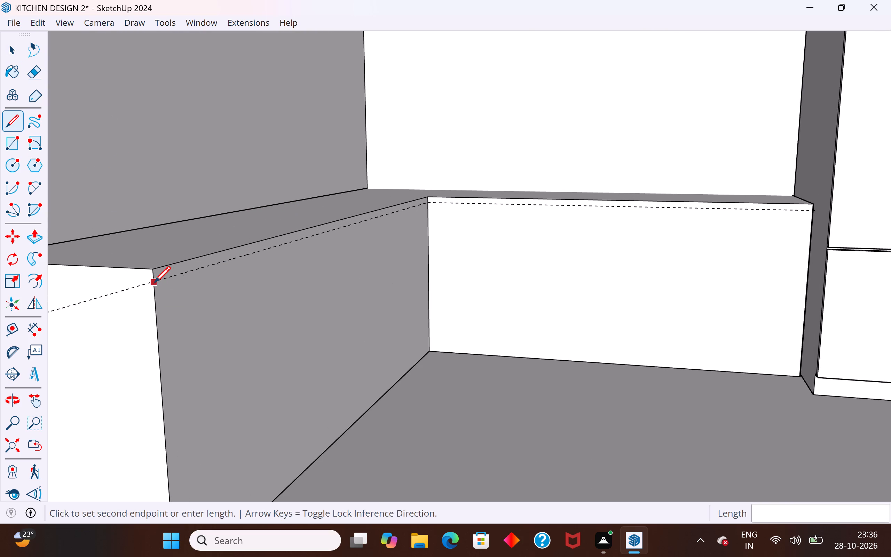
key(Escape)
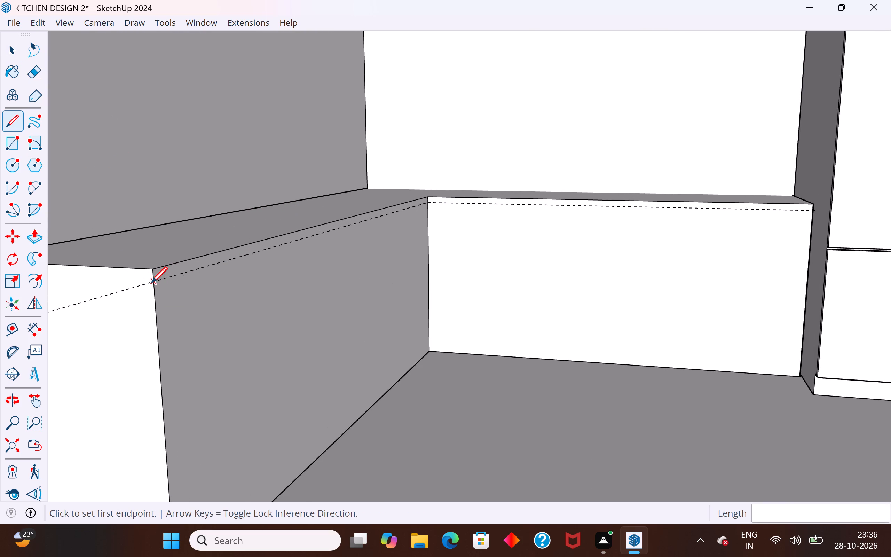
click(152, 283)
scroll(430, 202, up, 6)
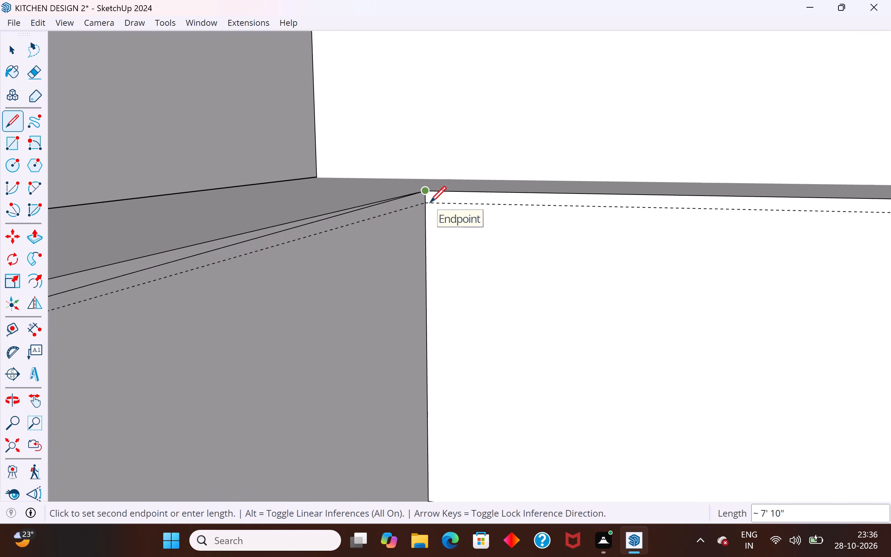
scroll(430, 202, up, 2)
click(428, 202)
scroll(428, 202, down, 5)
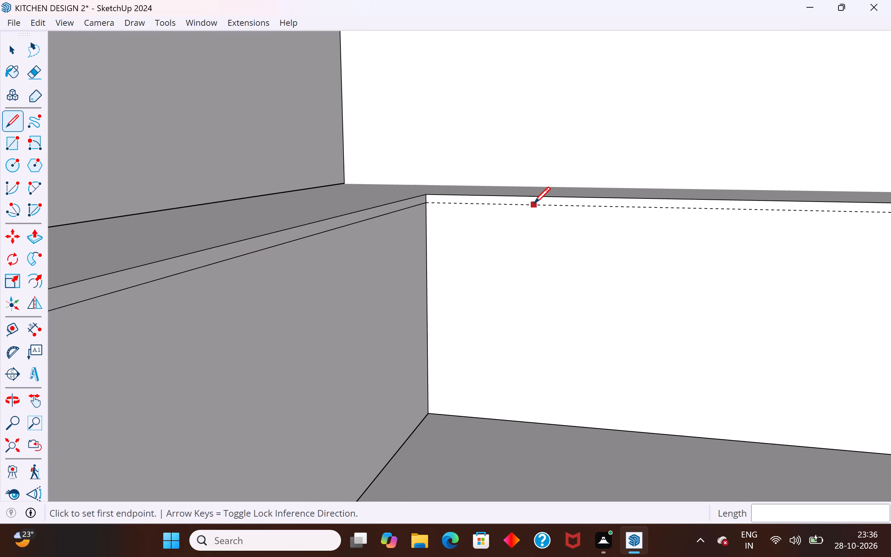
scroll(534, 203, down, 6)
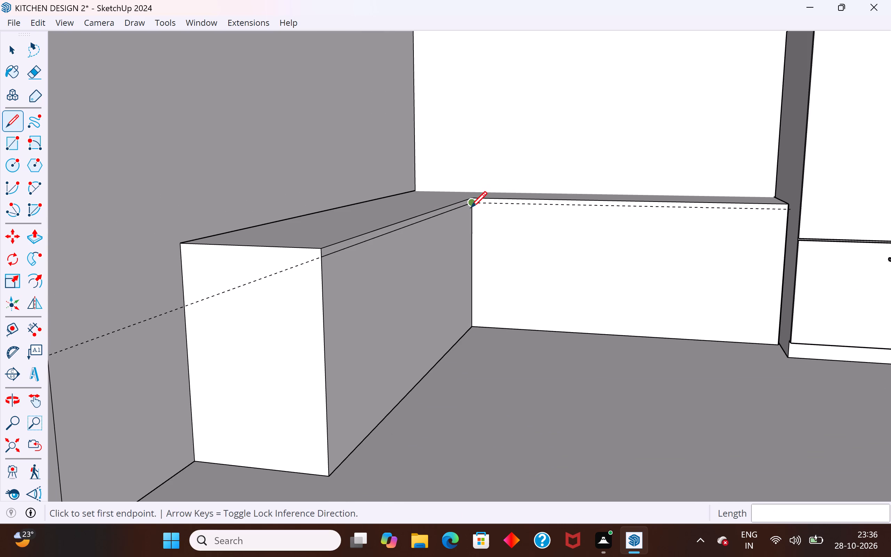
Draw a line about 6' 6 5/16" long along the guide on the back-wall counter run, from the inner corner to the fridge-side end.
scroll(314, 179, down, 5)
middle_drag(322, 187, 408, 204)
scroll(606, 205, up, 3)
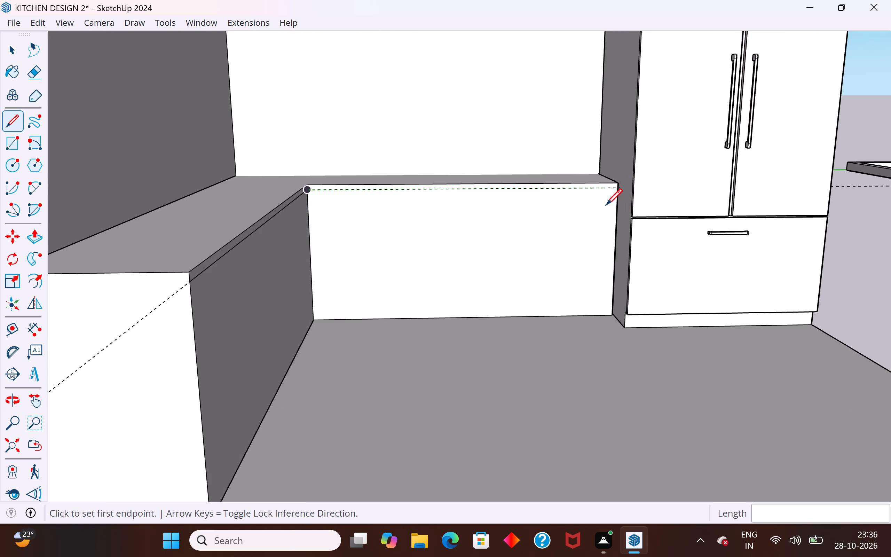
scroll(606, 205, up, 4)
click(197, 189)
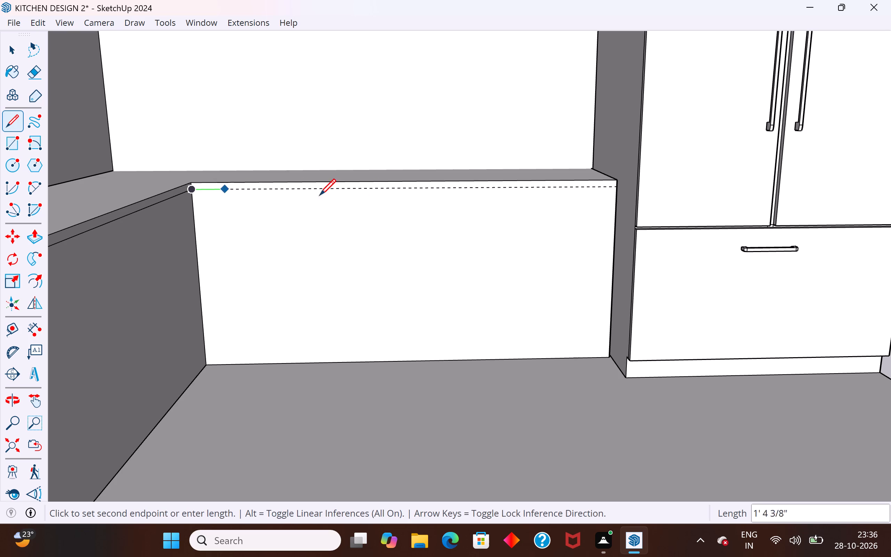
scroll(615, 191, up, 4)
click(616, 188)
scroll(572, 237, down, 12)
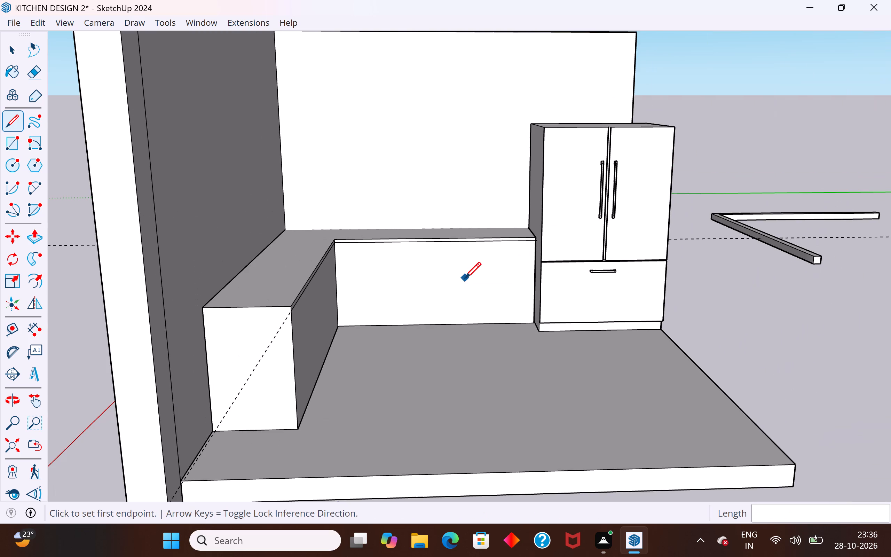
Select the construction guides used for the counter's edge band and delete them.
click(14, 46)
click(73, 179)
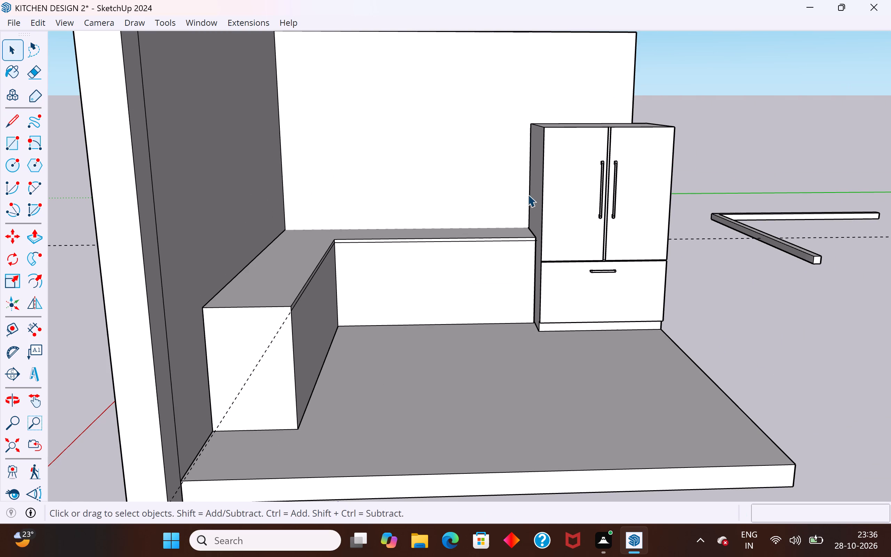
middle_drag(528, 194, 245, 214)
scroll(221, 253, up, 6)
middle_drag(302, 225, 440, 188)
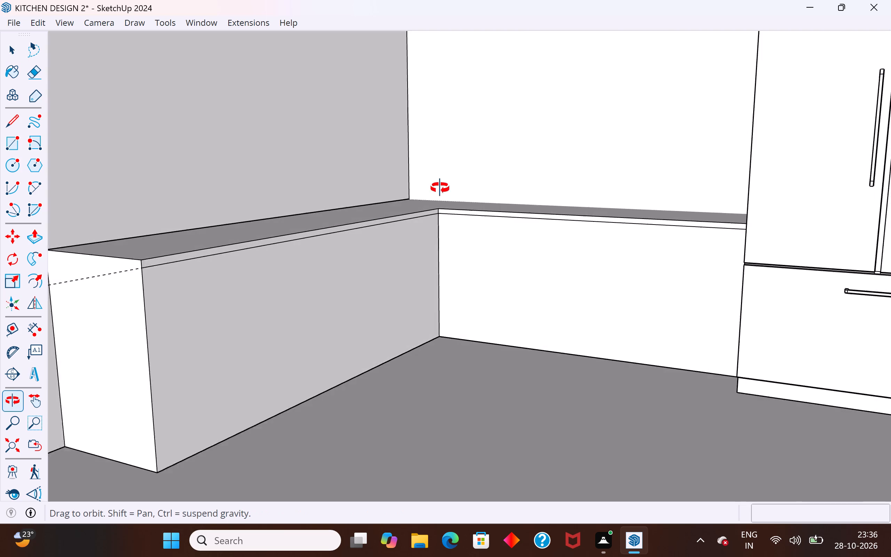
middle_drag(440, 188, 445, 187)
scroll(365, 227, up, 3)
scroll(540, 187, down, 10)
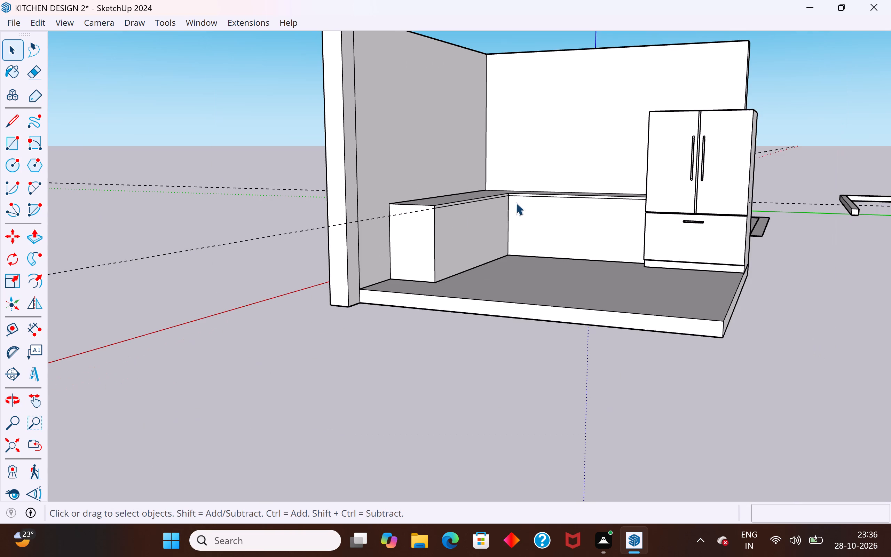
drag(273, 171, 214, 273)
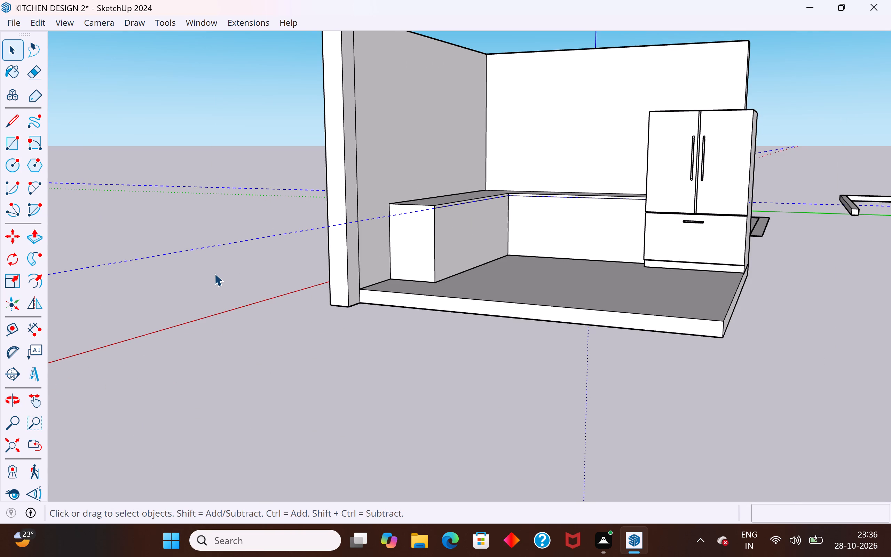
key(Delete)
Push/Pull the narrow edge band of the open-ended side counter run outward 3/4".
scroll(567, 186, up, 4)
scroll(425, 226, up, 3)
scroll(289, 233, up, 3)
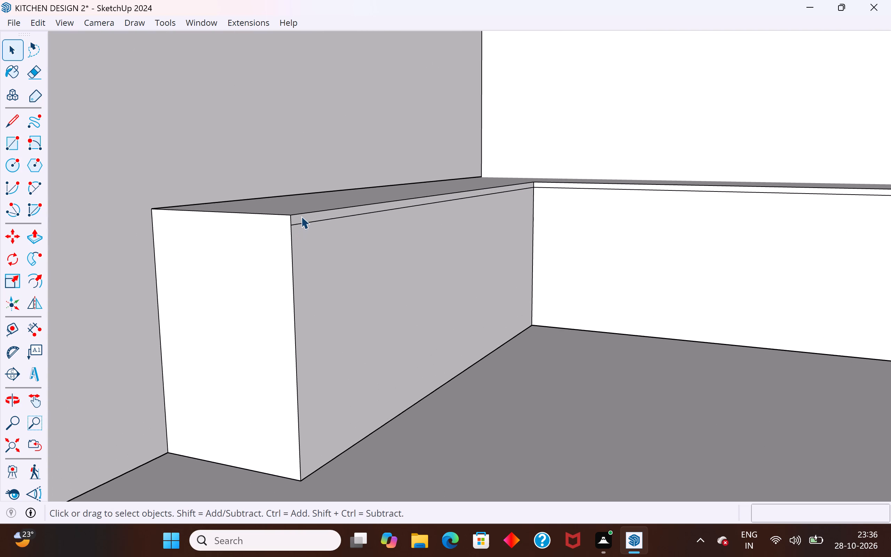
click(301, 216)
click(41, 235)
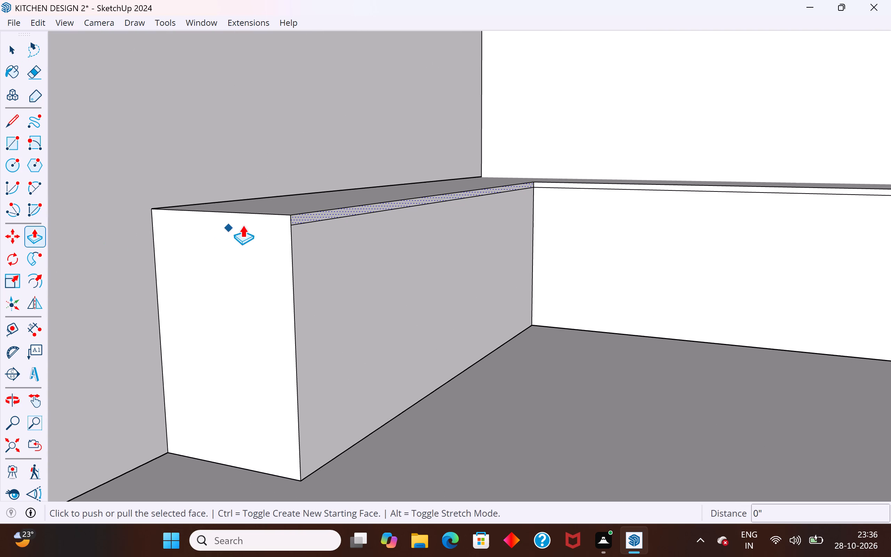
scroll(290, 217, up, 2)
click(303, 214)
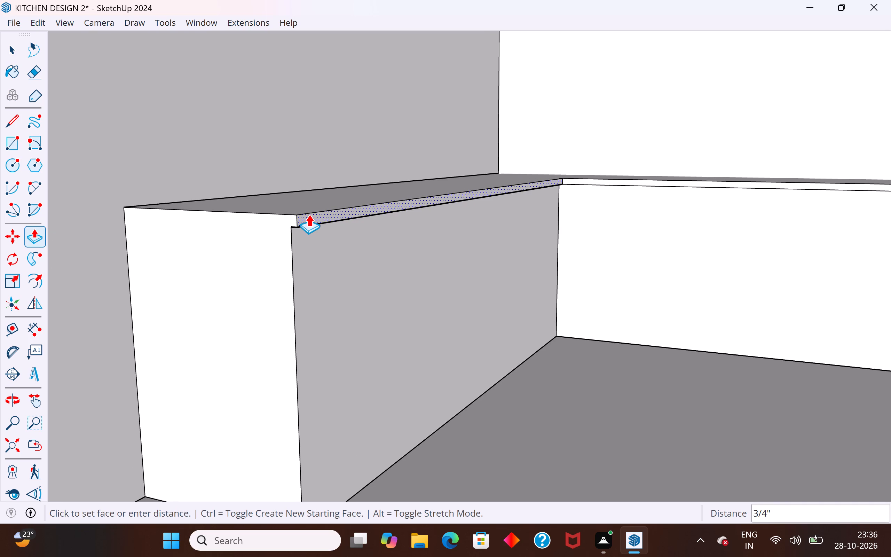
click(309, 214)
scroll(513, 148, down, 2)
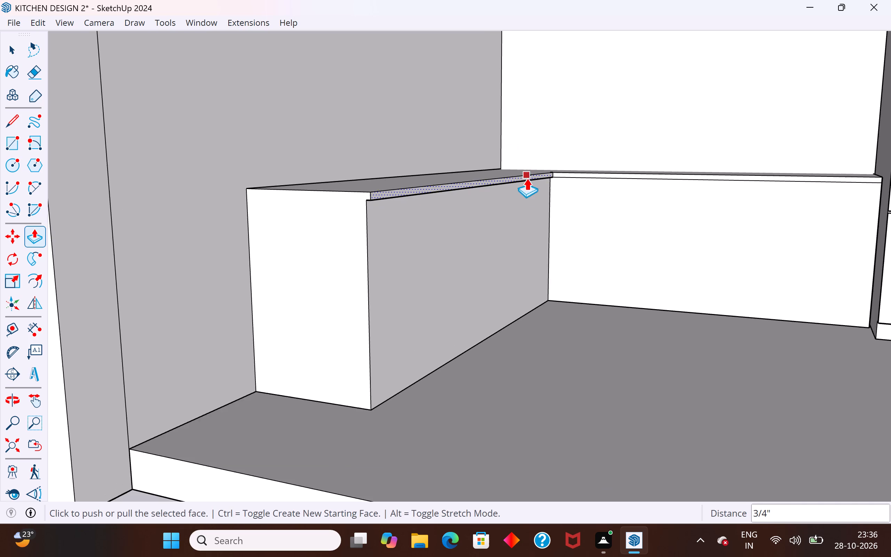
Push/Pull the edge band of the back-wall counter run outward by the same 3/4".
middle_drag(526, 187, 483, 261)
scroll(620, 162, up, 3)
scroll(581, 165, up, 6)
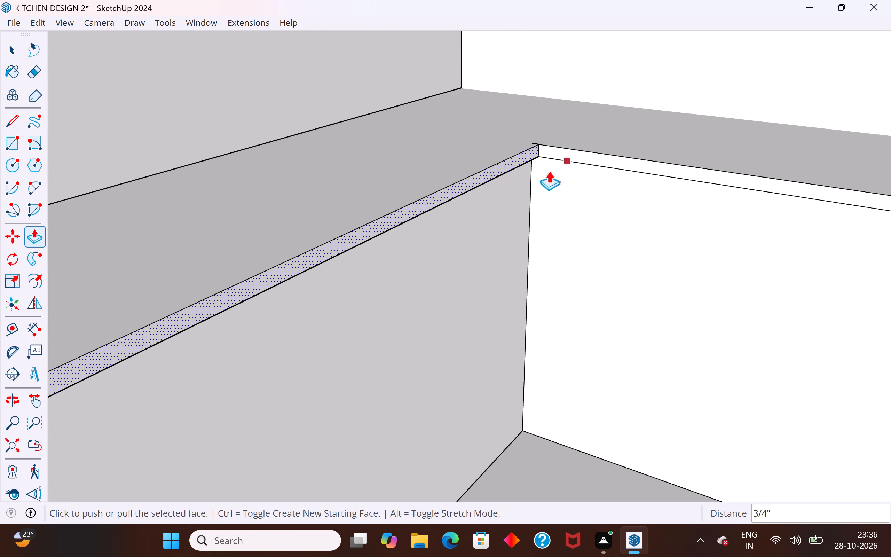
click(17, 51)
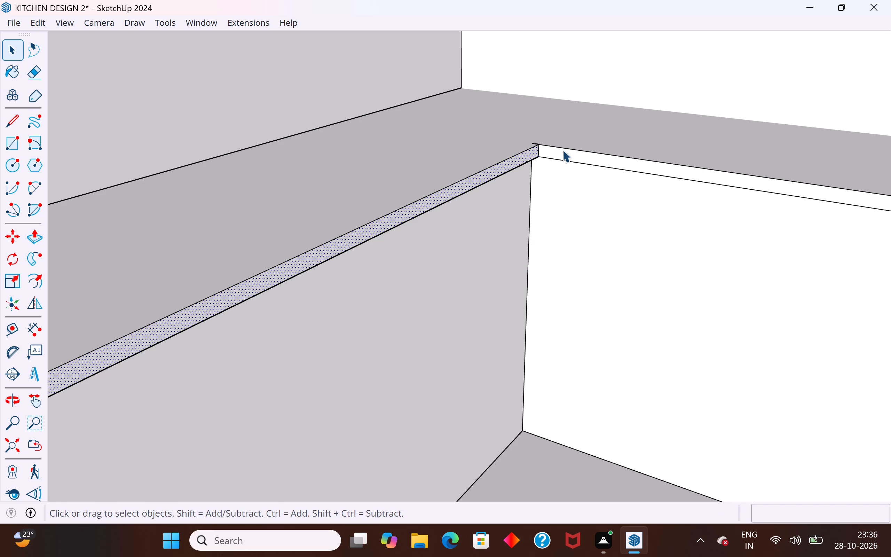
click(562, 150)
click(571, 158)
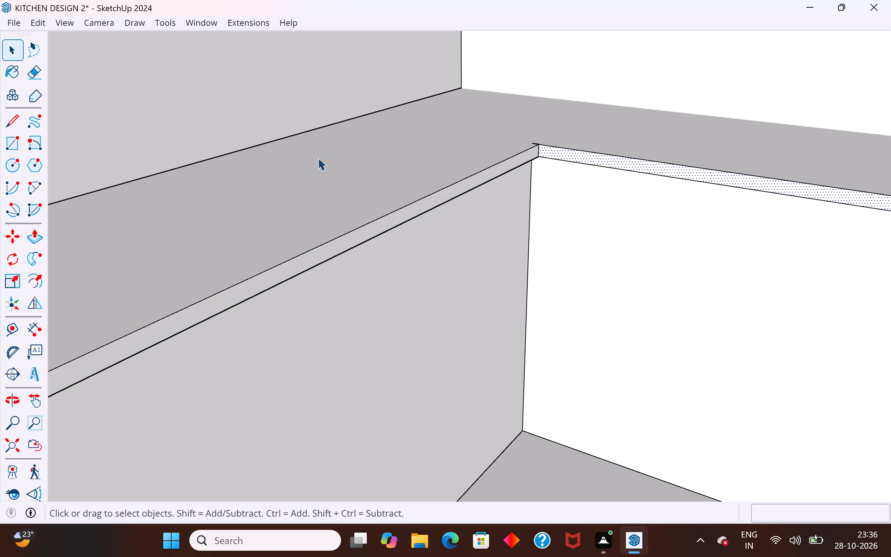
click(35, 243)
scroll(551, 150, up, 15)
double_click(544, 158)
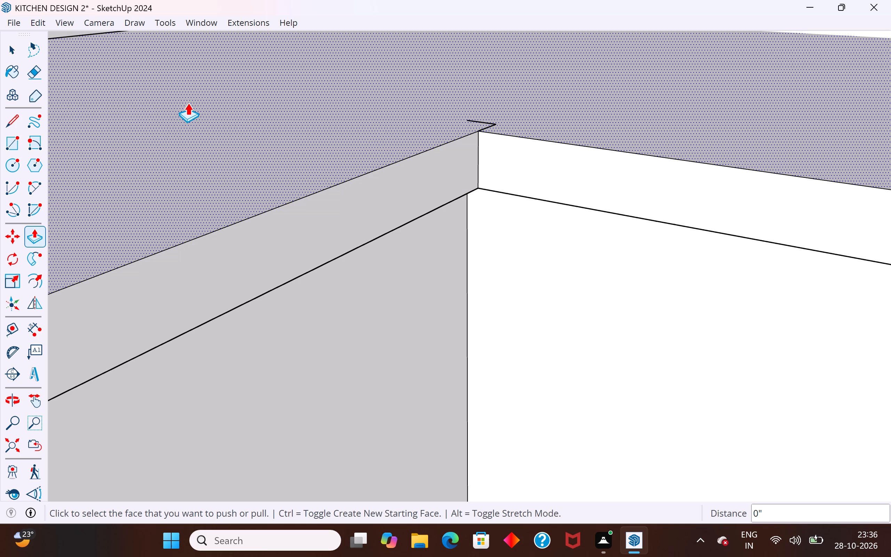
Delete the two leftover short edges on the countertop surface at the inner corner.
click(18, 53)
middle_drag(474, 160, 471, 243)
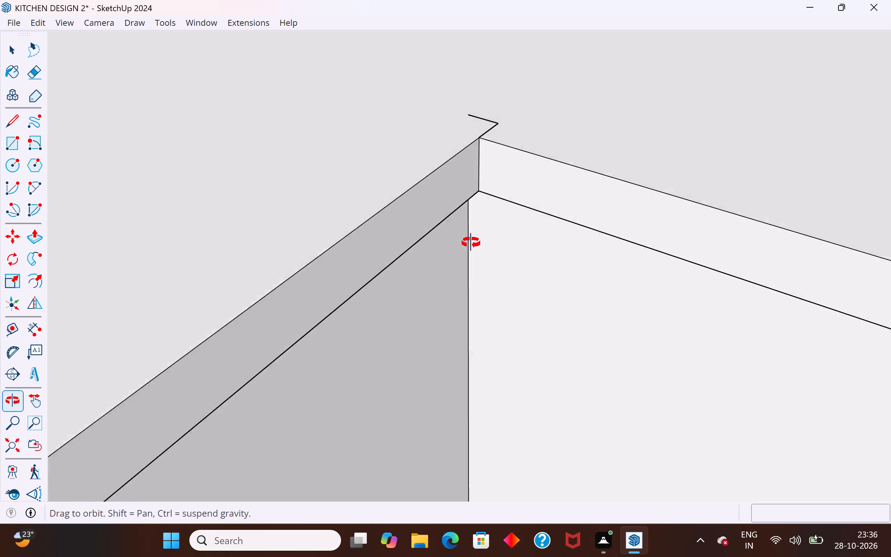
middle_drag(471, 243, 471, 244)
scroll(476, 121, up, 4)
click(487, 118)
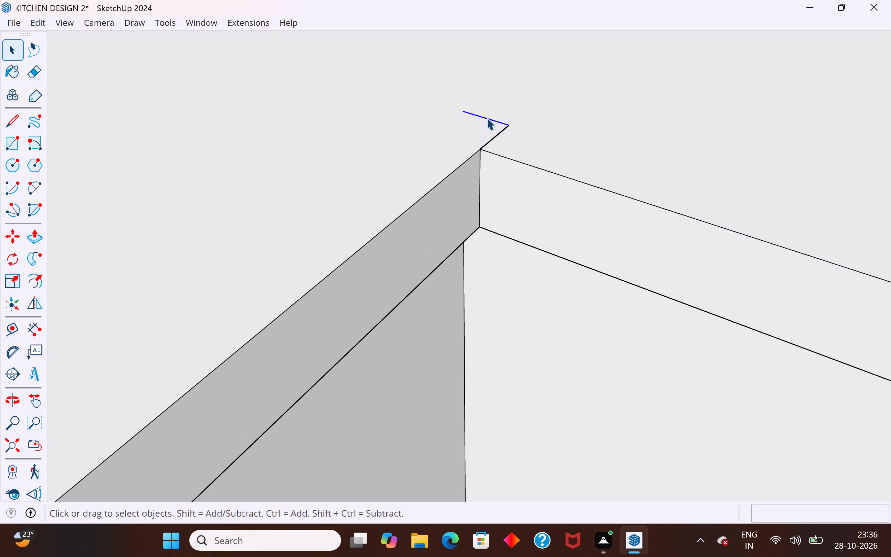
key(Delete)
click(500, 132)
key(Delete)
scroll(450, 163, down, 16)
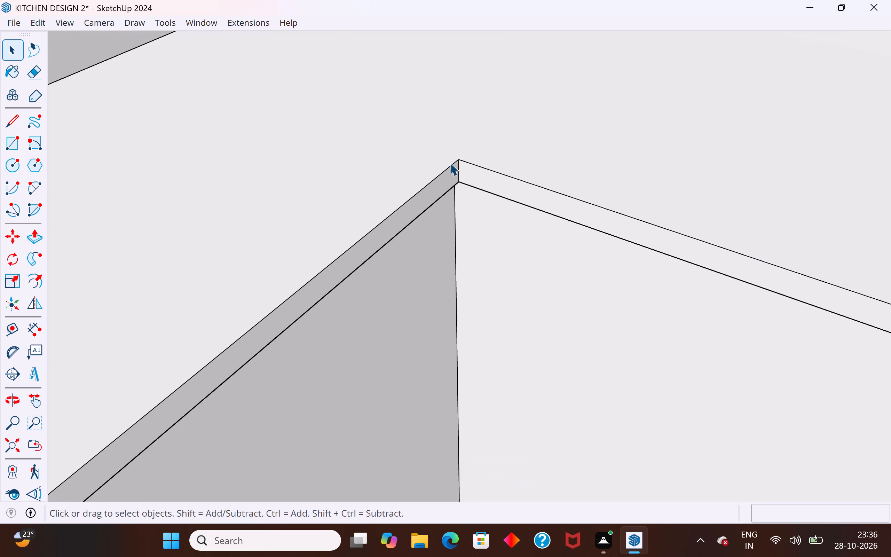
Examine the projecting countertop edge from below and above, at the inner corner and the side run's open end.
scroll(450, 163, down, 20)
scroll(450, 163, down, 5)
middle_drag(484, 240, 497, 9)
middle_drag(444, 196, 456, 142)
scroll(433, 180, up, 6)
middle_drag(437, 165, 471, 259)
scroll(483, 240, up, 8)
middle_drag(481, 218, 403, 143)
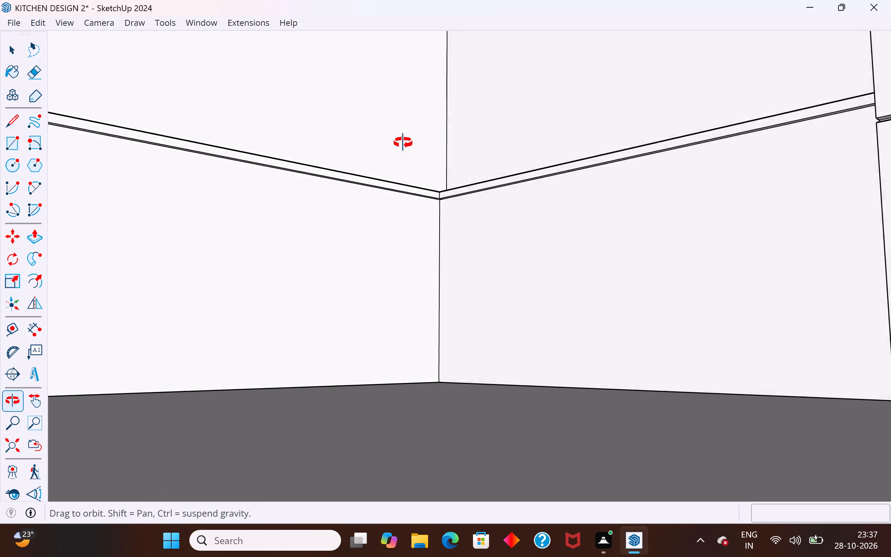
middle_drag(403, 143, 440, 199)
scroll(496, 249, up, 6)
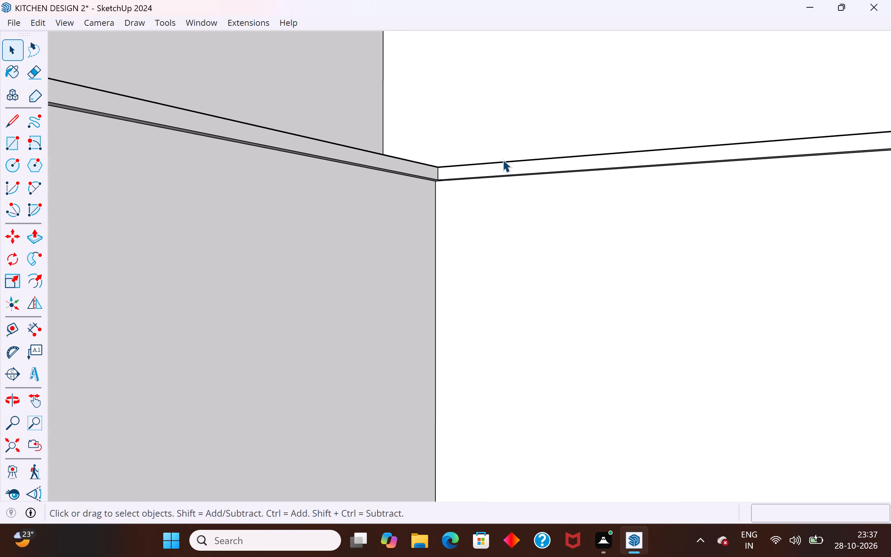
scroll(507, 144, down, 14)
middle_drag(512, 155, 361, 326)
middle_drag(275, 225, 316, 181)
scroll(284, 210, up, 6)
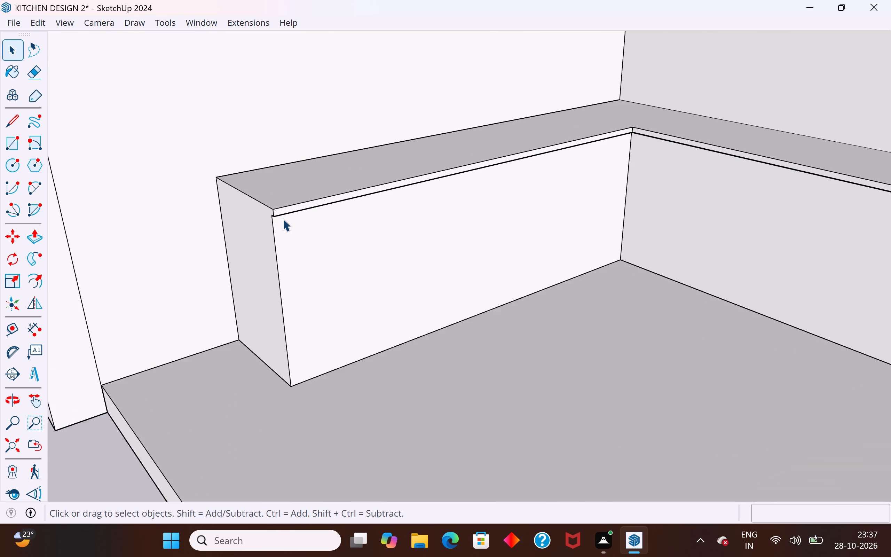
scroll(283, 219, up, 4)
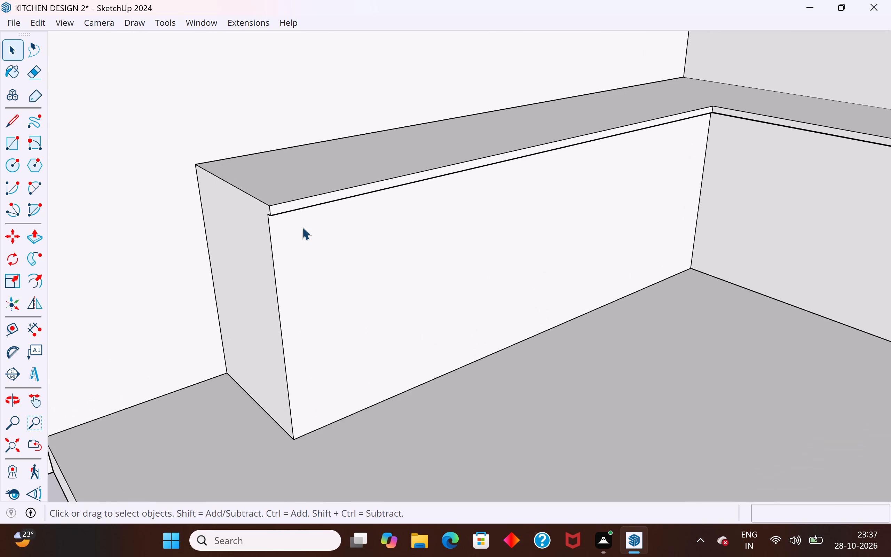
click(302, 227)
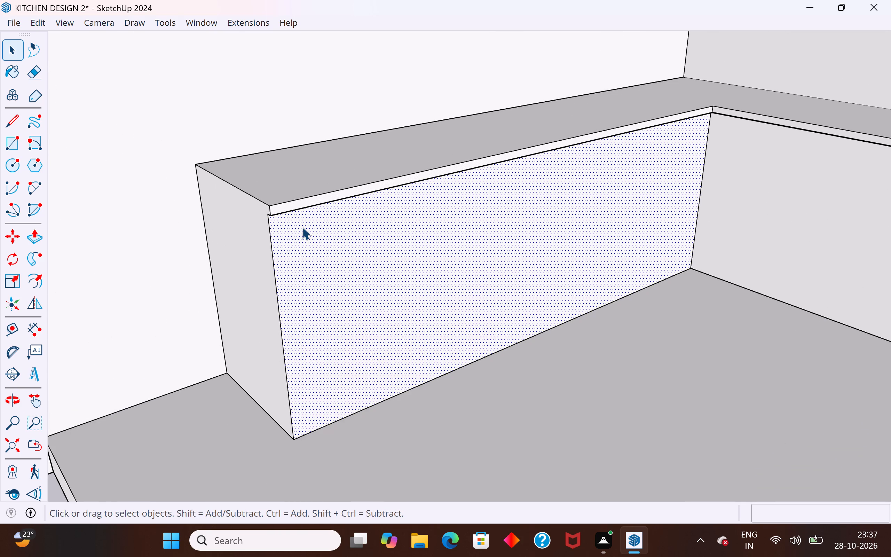
middle_drag(352, 206, 265, 227)
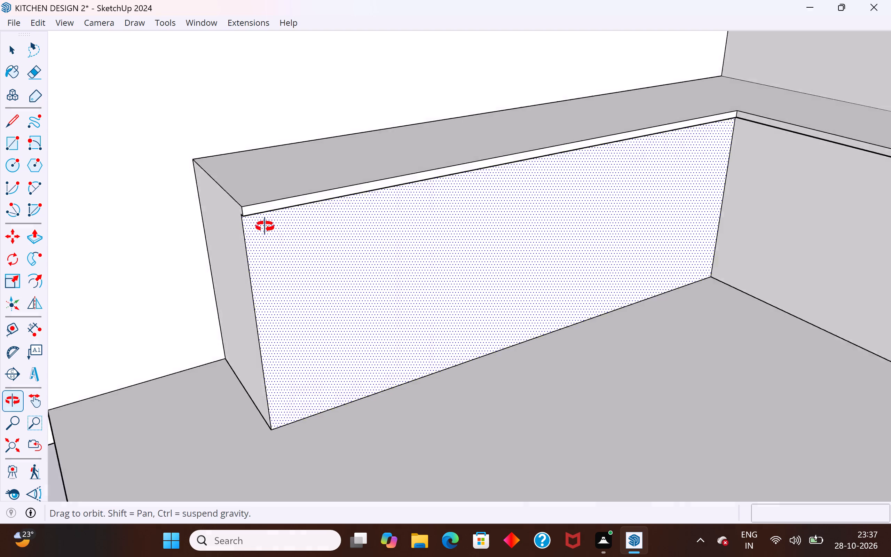
middle_drag(265, 227, 183, 248)
scroll(544, 141, down, 10)
click(302, 270)
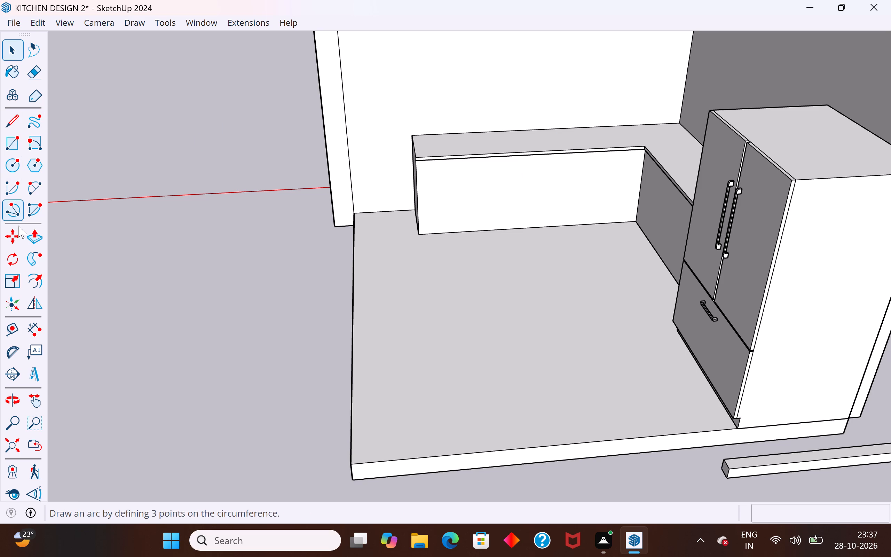
Place a vertical guide 1'6" from the inner corner edge on the front face of the side counter run.
click(15, 326)
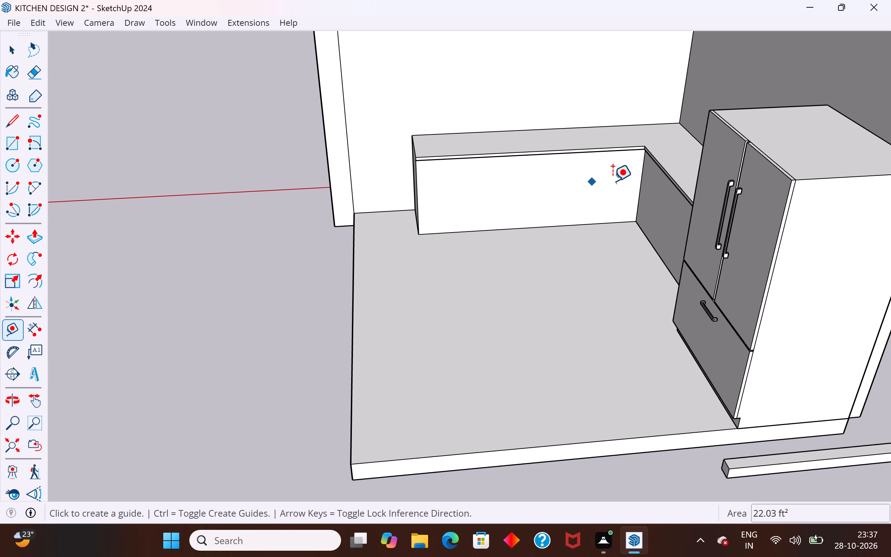
click(639, 178)
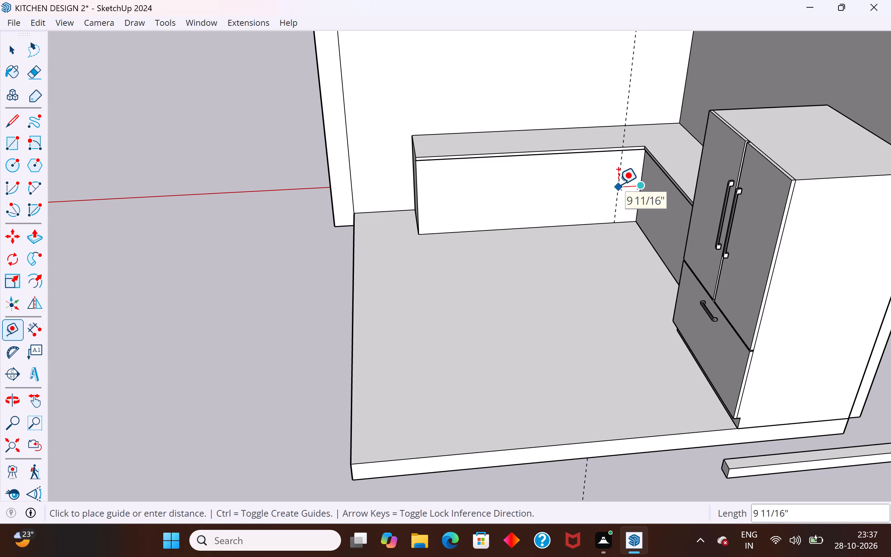
text(1'6)
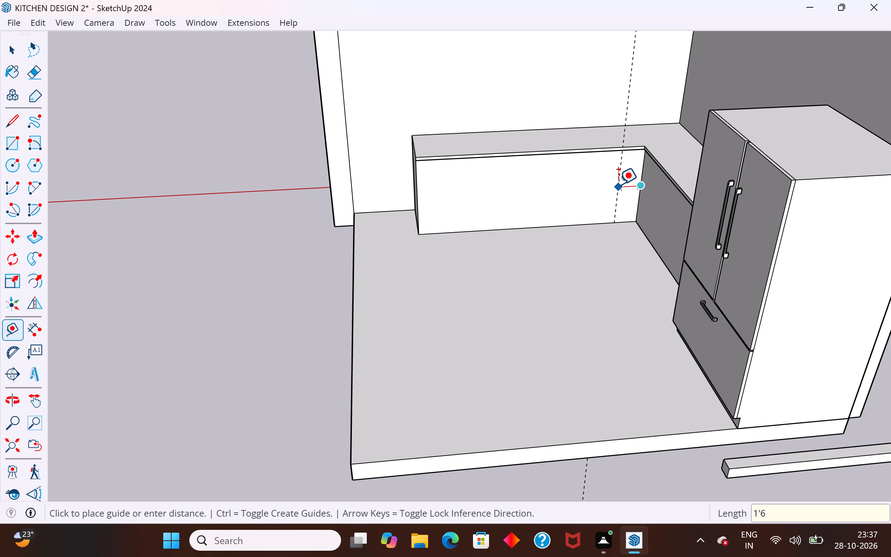
key(shift+quotedbl)
key(Return)
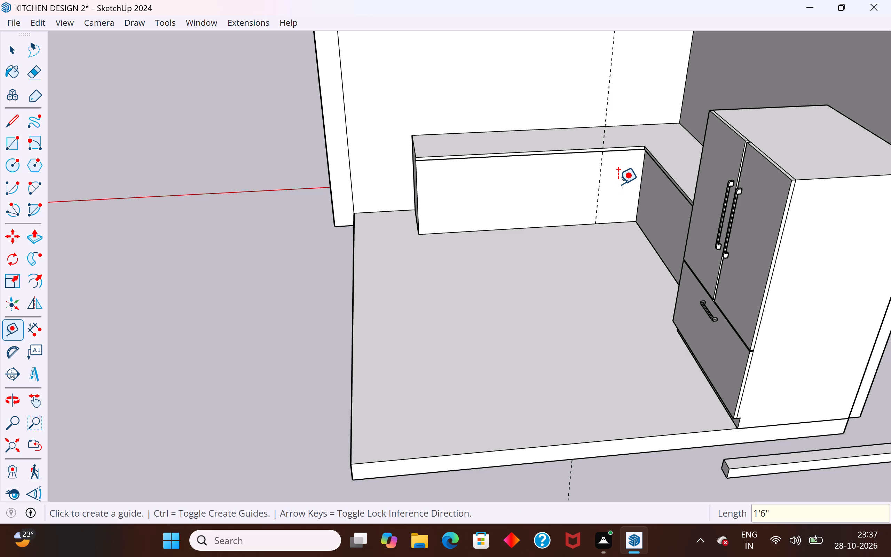
Place a vertical guide 1'6" from the inner corner edge on the front face of the back-wall counter run.
scroll(618, 184, down, 5)
middle_drag(594, 205, 890, 162)
scroll(519, 144, up, 5)
scroll(455, 184, up, 8)
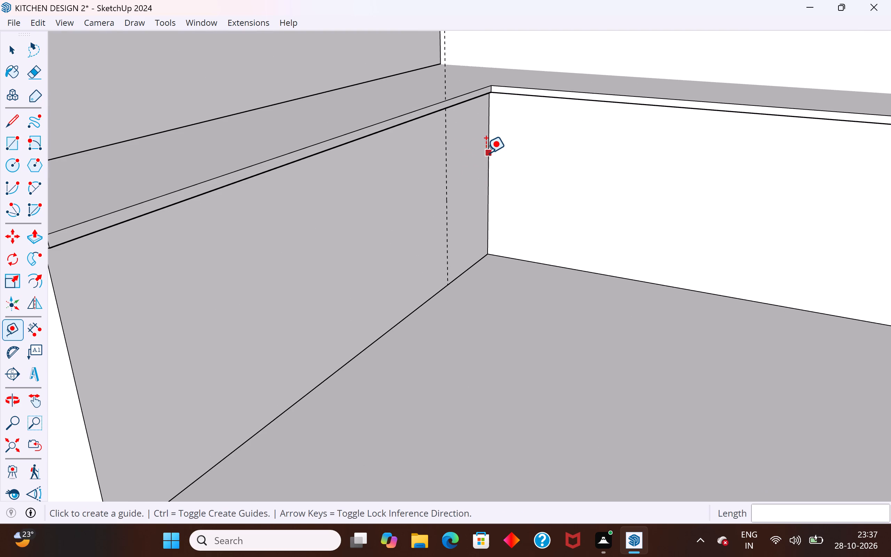
click(486, 153)
text(1'6)
key(shift+quotedbl)
key(Return)
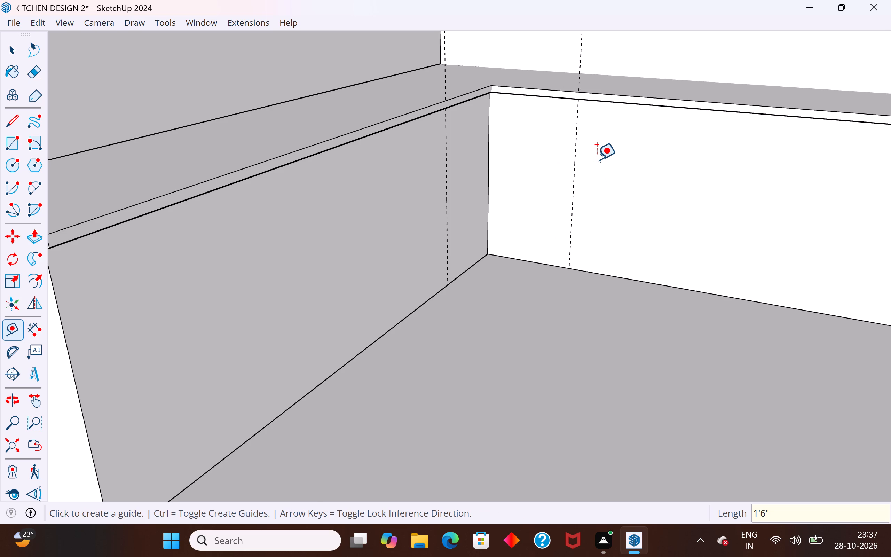
Examine the guide positions on the front faces of both counter runs from several angles.
scroll(562, 214, down, 5)
middle_drag(518, 190, 370, 202)
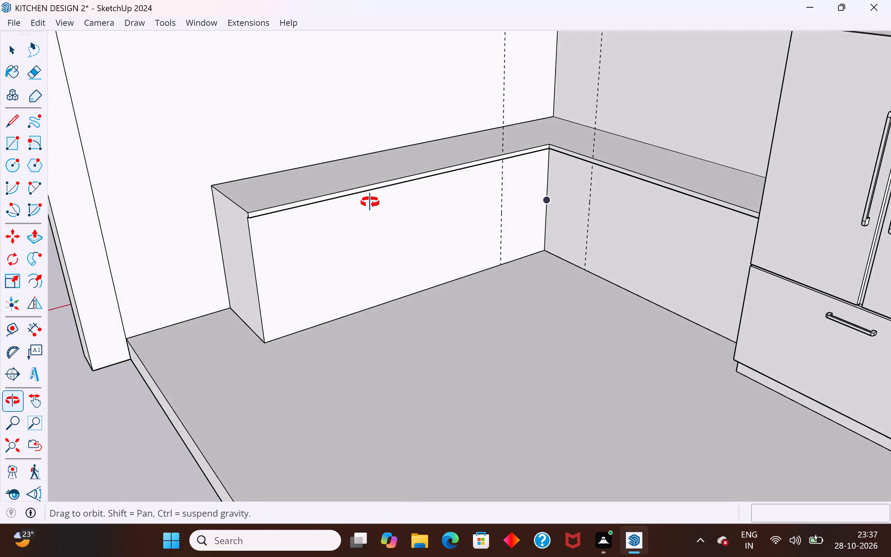
middle_drag(370, 202, 233, 217)
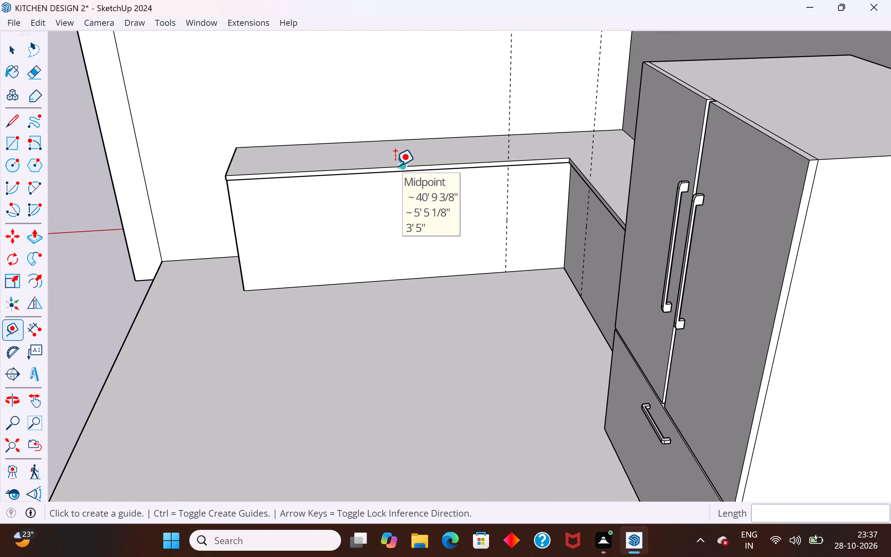
scroll(395, 166, down, 4)
click(10, 48)
scroll(122, 152, down, 3)
middle_drag(245, 193, 371, 171)
click(365, 206)
middle_drag(341, 213, 407, 167)
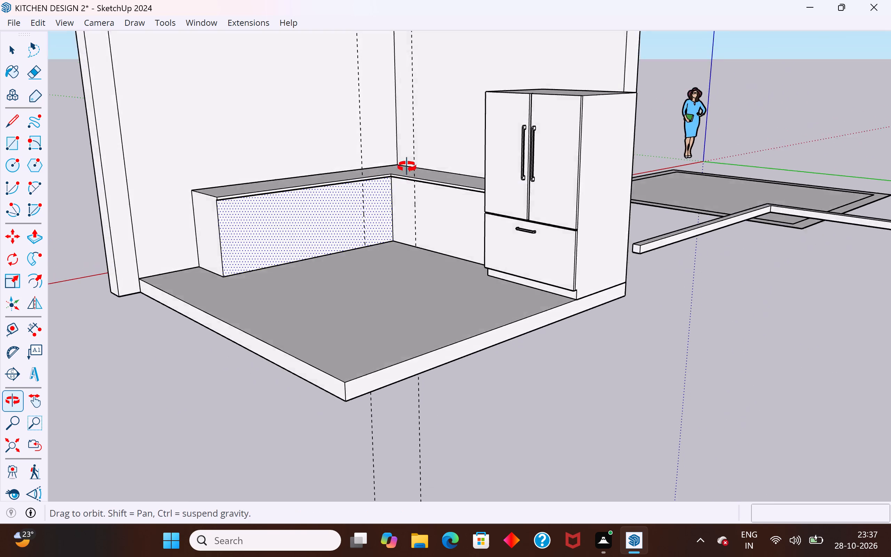
middle_drag(407, 167, 499, 125)
scroll(289, 199, up, 8)
middle_drag(388, 198, 432, 176)
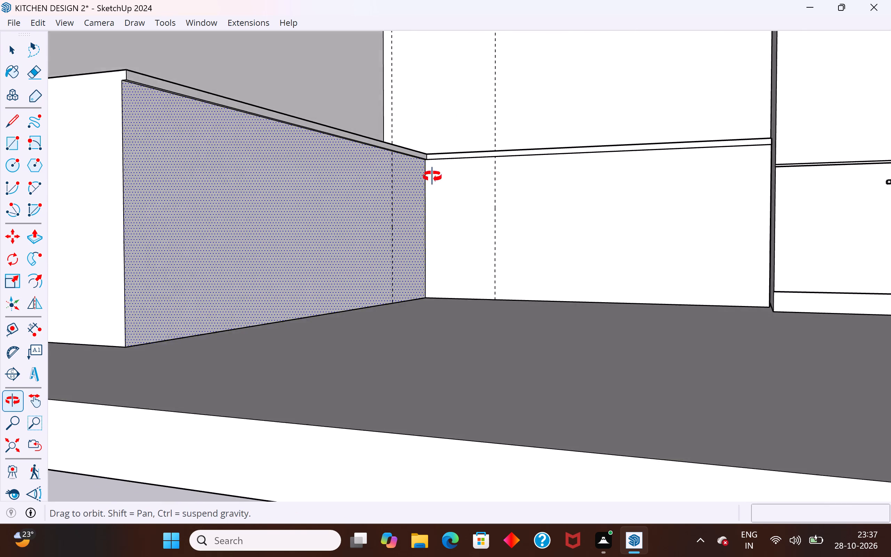
middle_drag(432, 176, 298, 226)
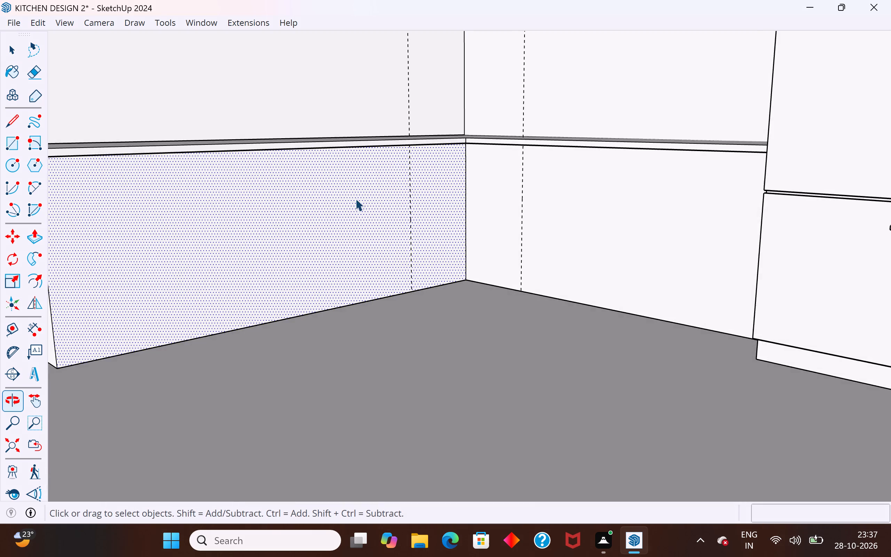
scroll(587, 131, down, 6)
click(279, 306)
middle_drag(562, 203, 260, 246)
middle_drag(398, 213, 560, 192)
scroll(456, 175, up, 4)
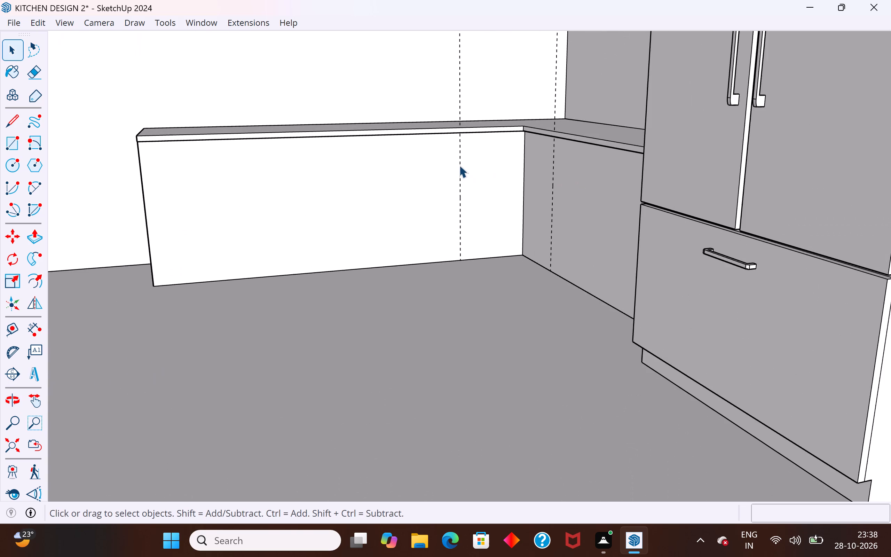
scroll(459, 165, up, 1)
Draw a vertical line about 2' 9 3/4" long over the guide on the side run's front face, from countertop underside to floor.
click(17, 123)
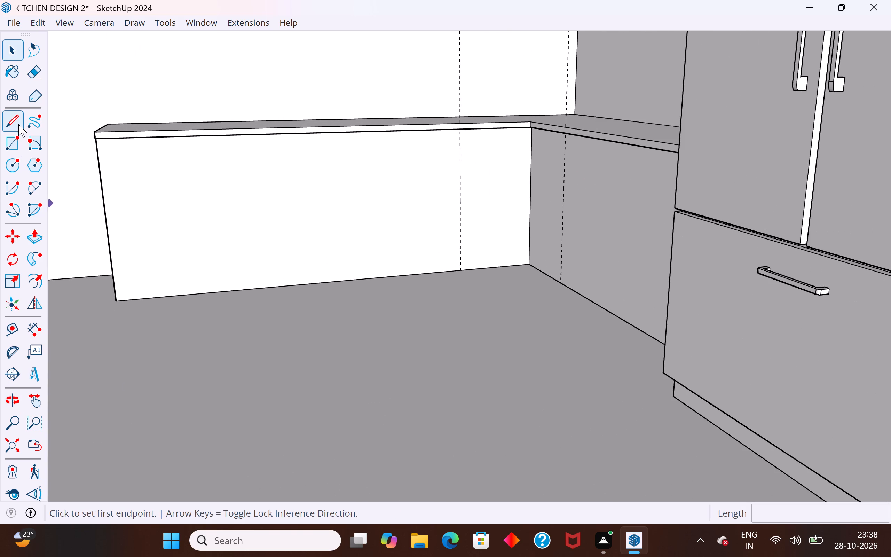
scroll(449, 263, up, 4)
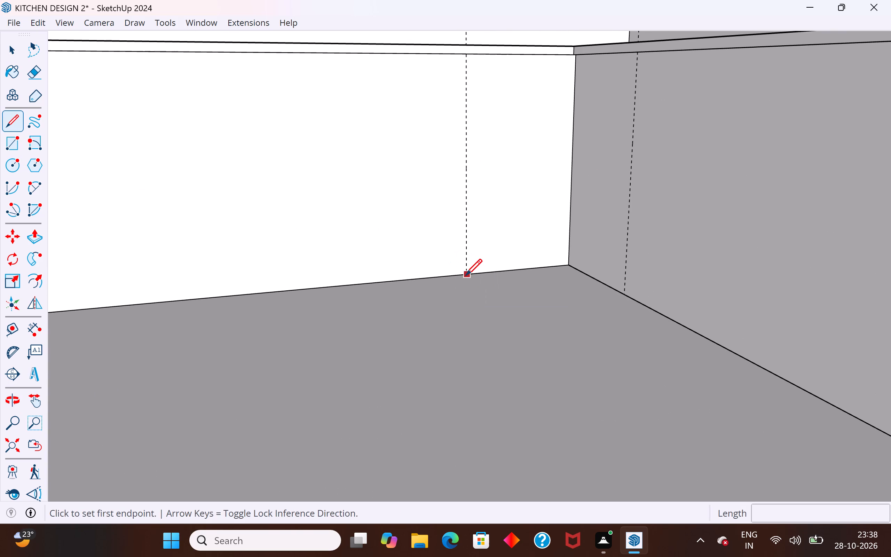
scroll(476, 315, down, 4)
middle_drag(481, 292, 583, 221)
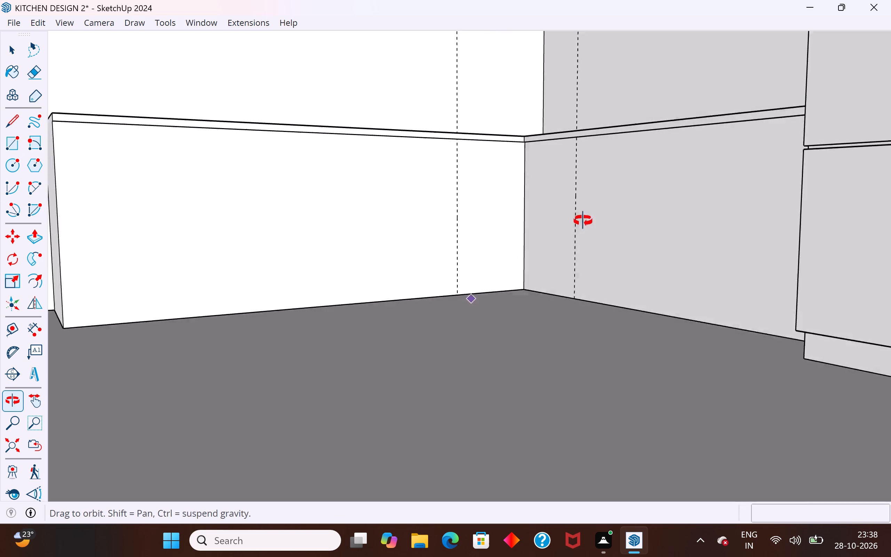
middle_drag(583, 221, 745, 183)
middle_drag(550, 190, 566, 228)
scroll(402, 150, up, 4)
scroll(448, 165, up, 1)
scroll(494, 117, down, 3)
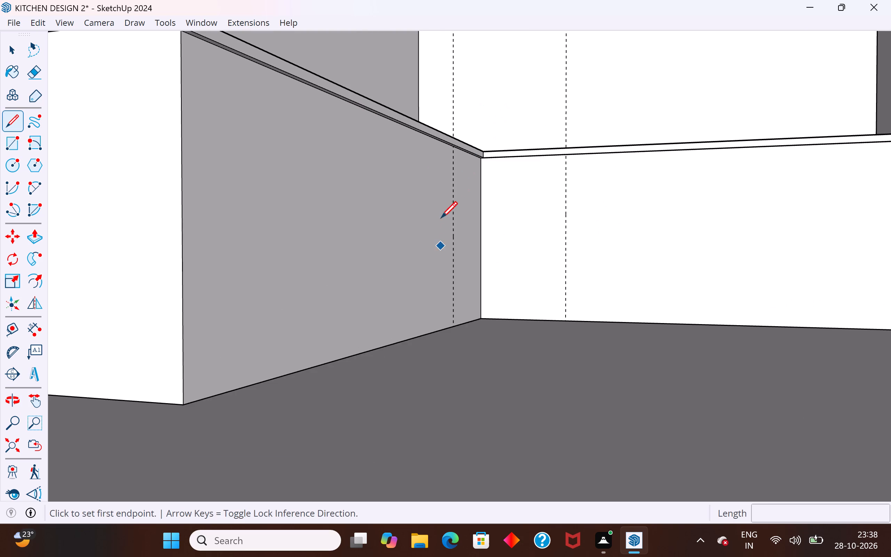
scroll(448, 192, up, 3)
scroll(459, 163, up, 2)
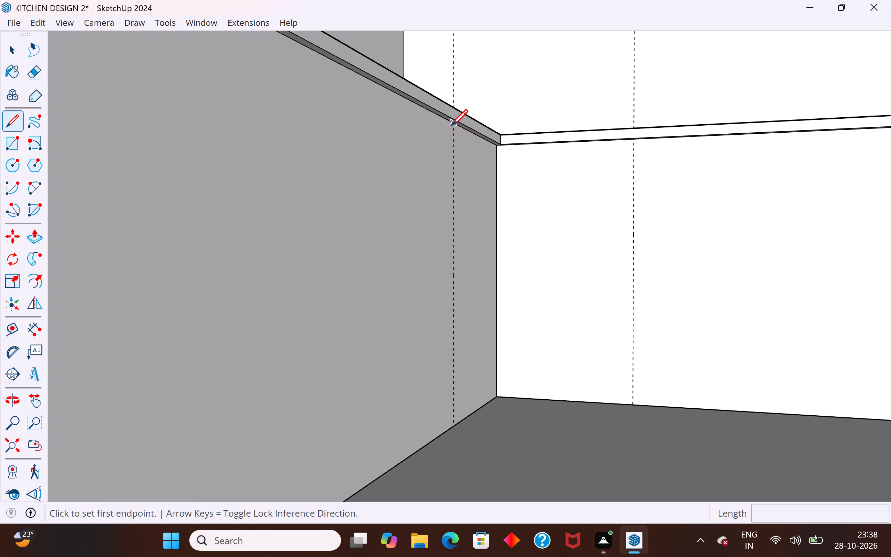
click(451, 125)
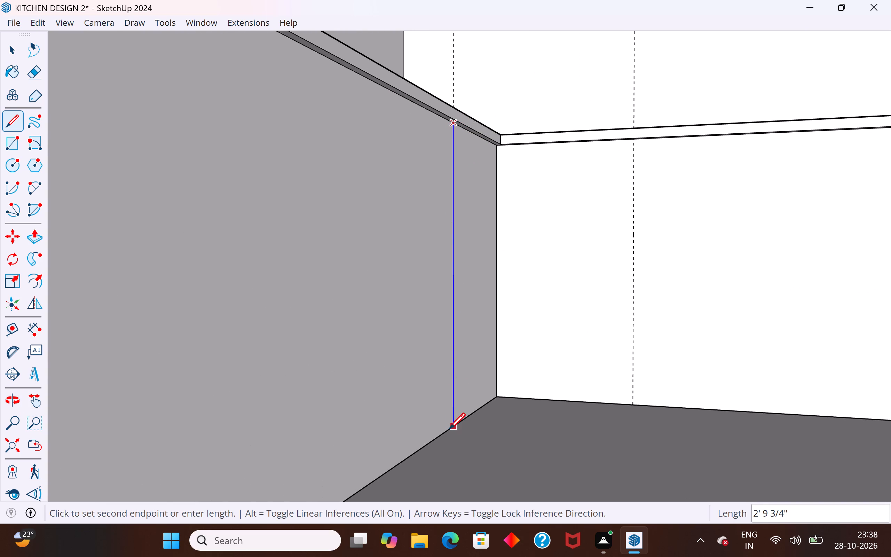
click(452, 430)
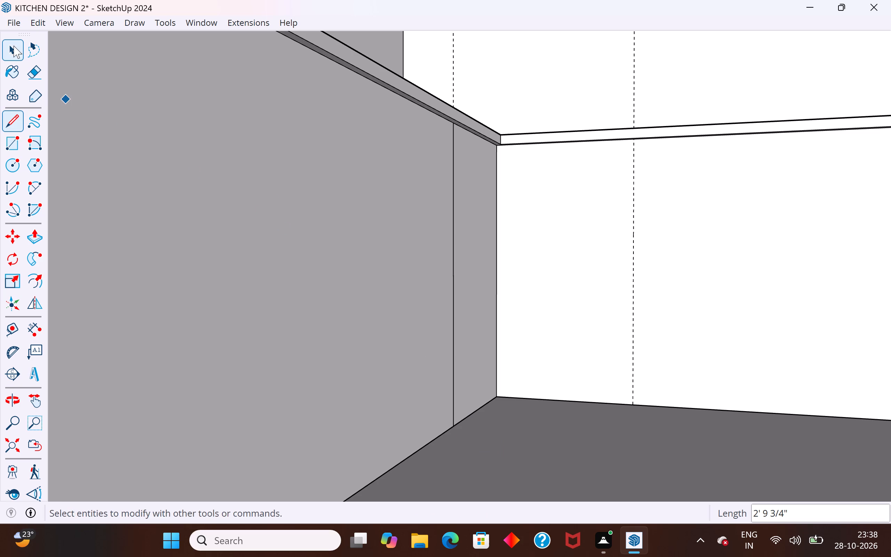
click(14, 46)
click(247, 197)
click(476, 199)
Draw a vertical line about 2' 9 3/4" long over the guide on the back-wall run's front face, from floor to countertop underside.
scroll(401, 212, down, 6)
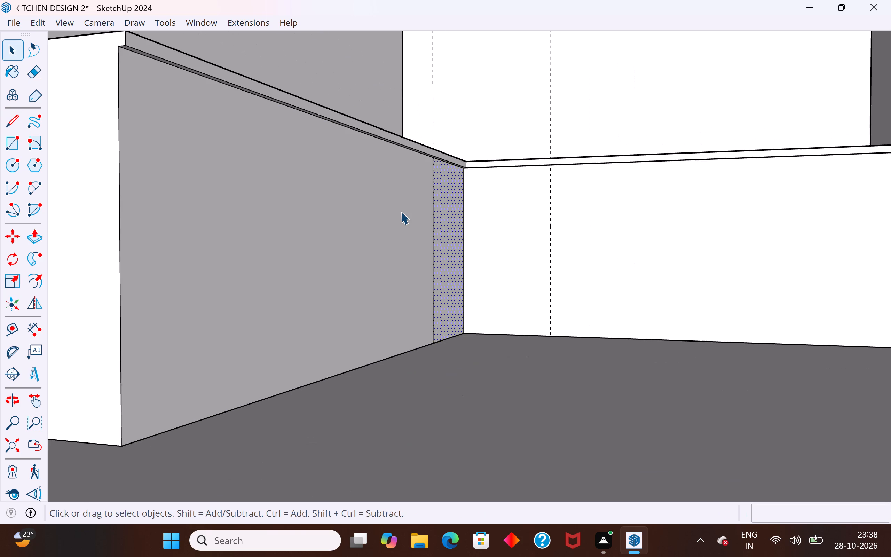
middle_drag(401, 212, 424, 247)
scroll(468, 209, down, 3)
middle_drag(465, 209, 323, 200)
middle_drag(457, 266, 417, 276)
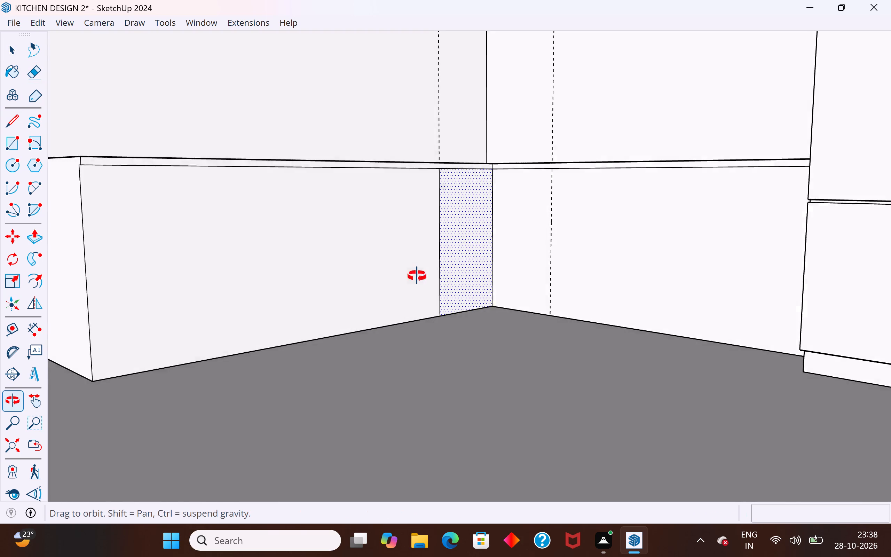
middle_drag(417, 276, 536, 252)
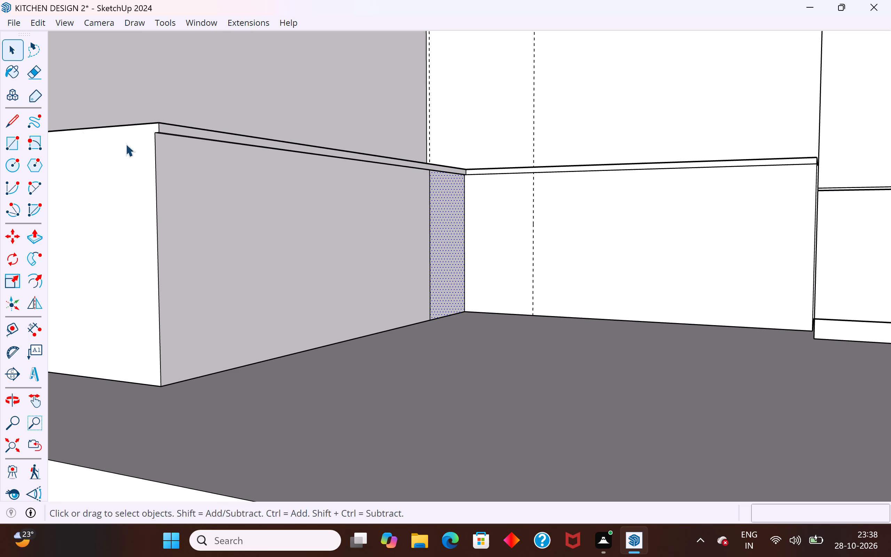
click(14, 52)
click(18, 124)
middle_drag(701, 250, 664, 218)
scroll(538, 300, up, 8)
click(526, 342)
scroll(526, 342, down, 5)
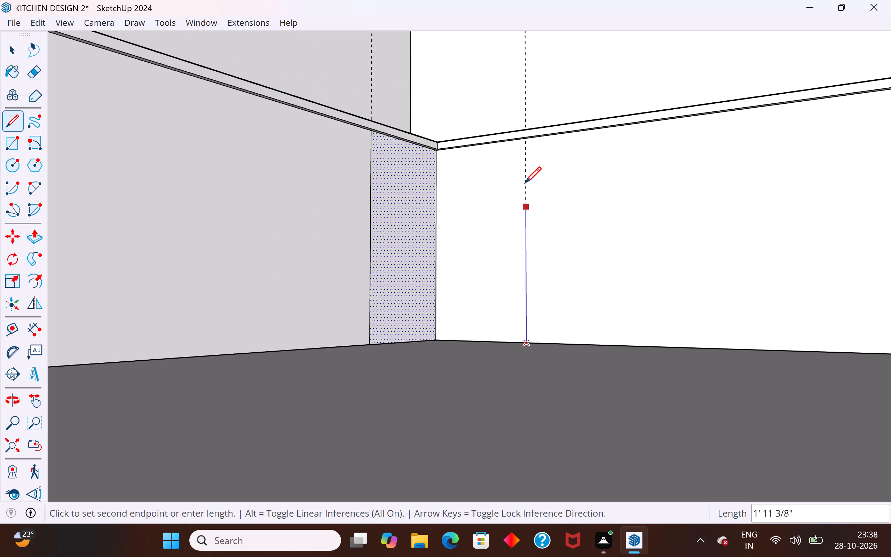
scroll(526, 142, up, 11)
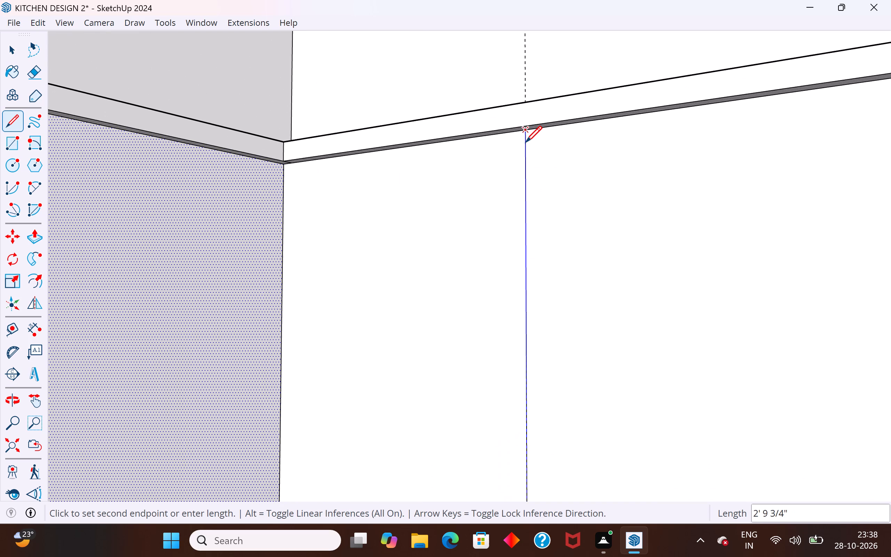
click(526, 133)
click(16, 51)
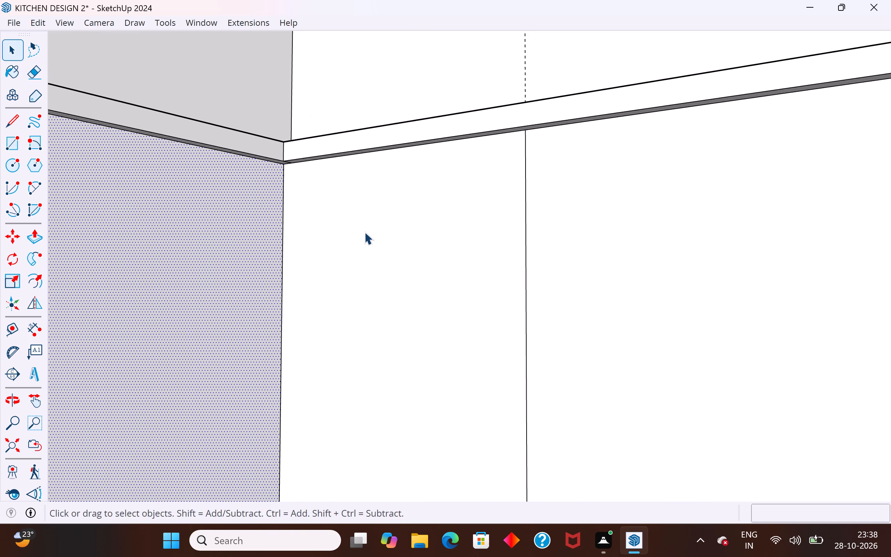
click(414, 258)
Delete both vertical guides near the counter's inner corner.
scroll(647, 312, down, 20)
scroll(647, 312, down, 8)
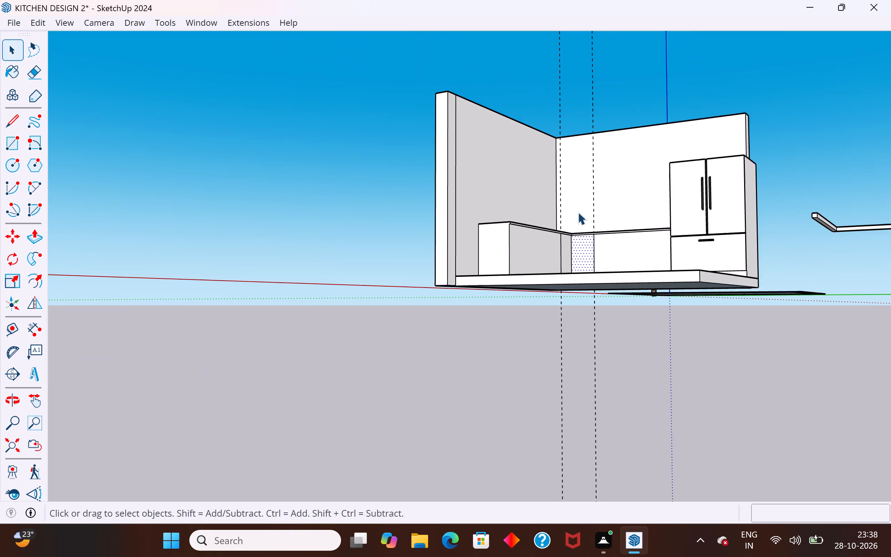
scroll(578, 212, down, 1)
drag(616, 352, 542, 419)
key(Delete)
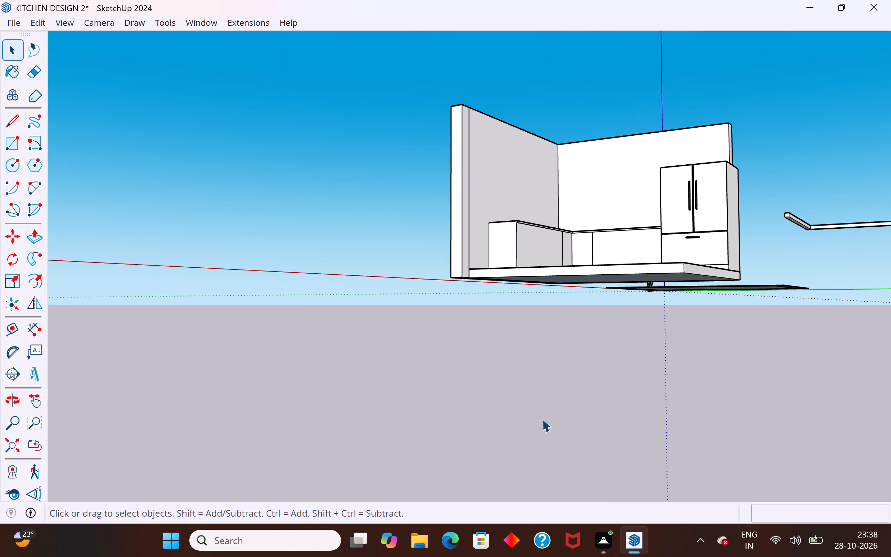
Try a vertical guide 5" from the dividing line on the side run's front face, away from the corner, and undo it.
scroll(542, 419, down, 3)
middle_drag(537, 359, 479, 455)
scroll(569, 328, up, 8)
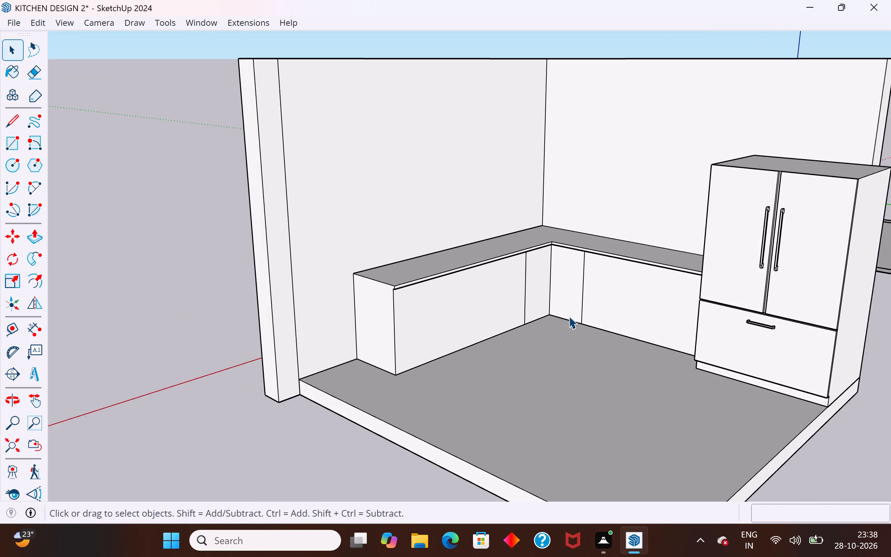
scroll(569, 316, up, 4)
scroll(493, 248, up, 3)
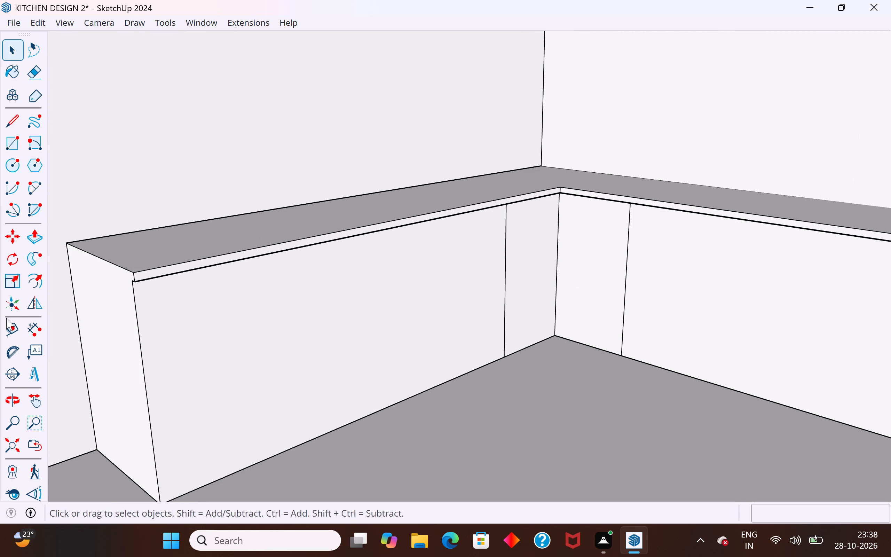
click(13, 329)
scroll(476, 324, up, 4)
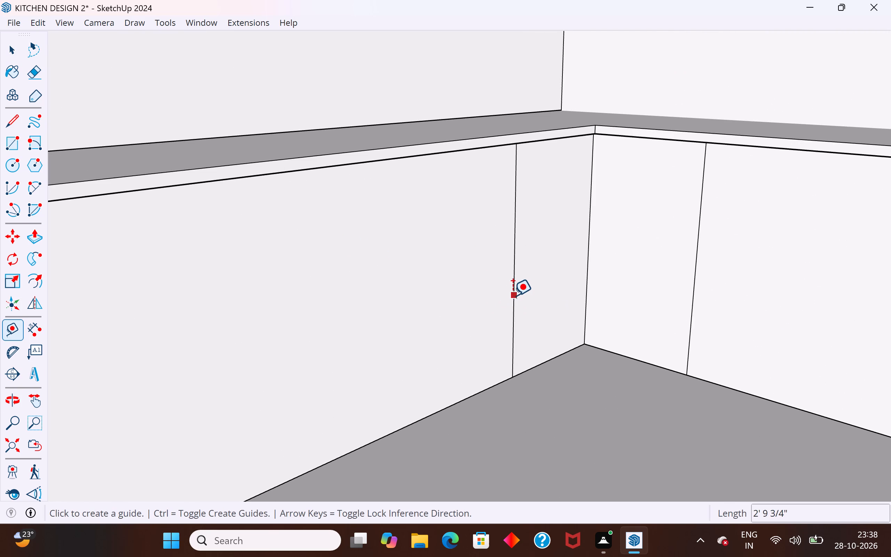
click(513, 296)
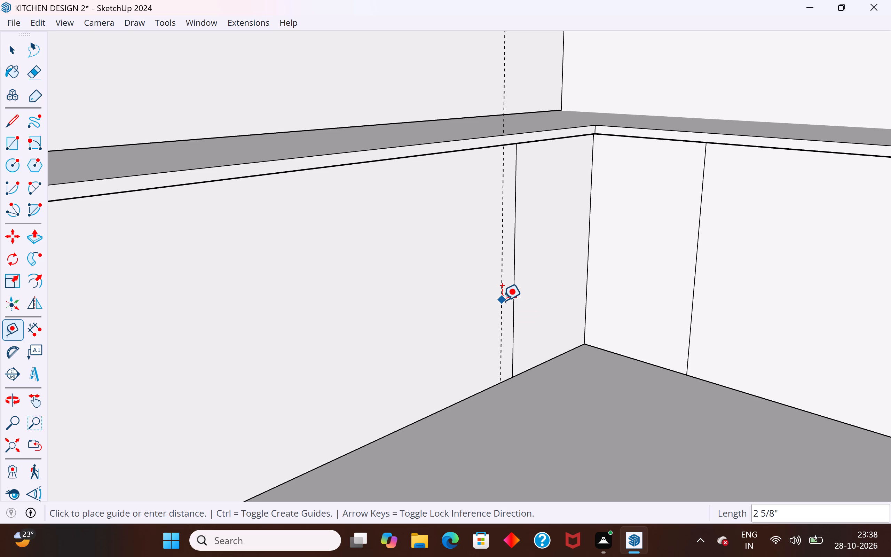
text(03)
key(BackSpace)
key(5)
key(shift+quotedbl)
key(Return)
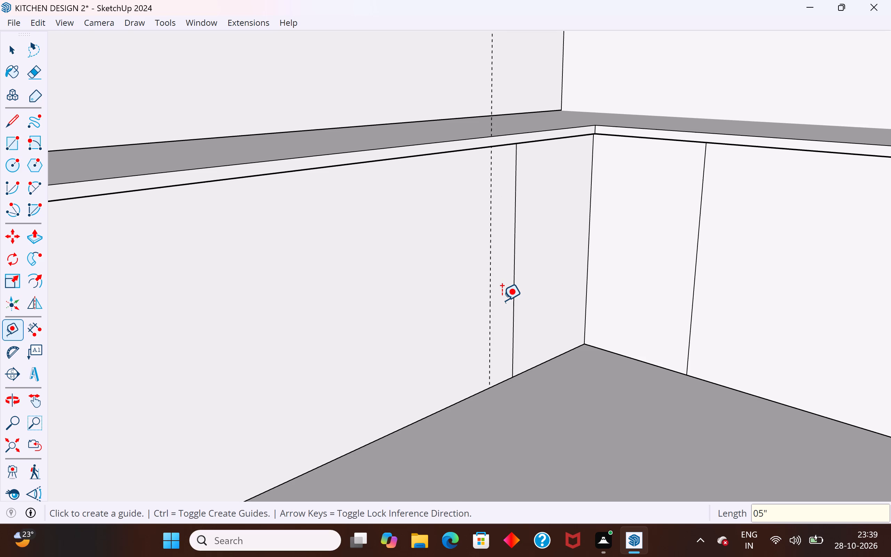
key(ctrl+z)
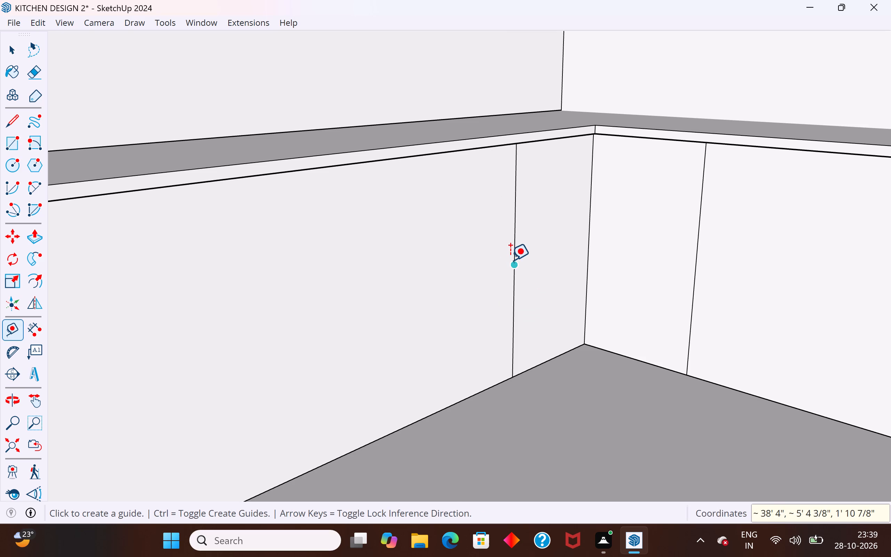
Place a vertical guide 0.5" from the dividing line on the side run's front face, away from the inner corner.
click(510, 260)
text(0.5")
key(Return)
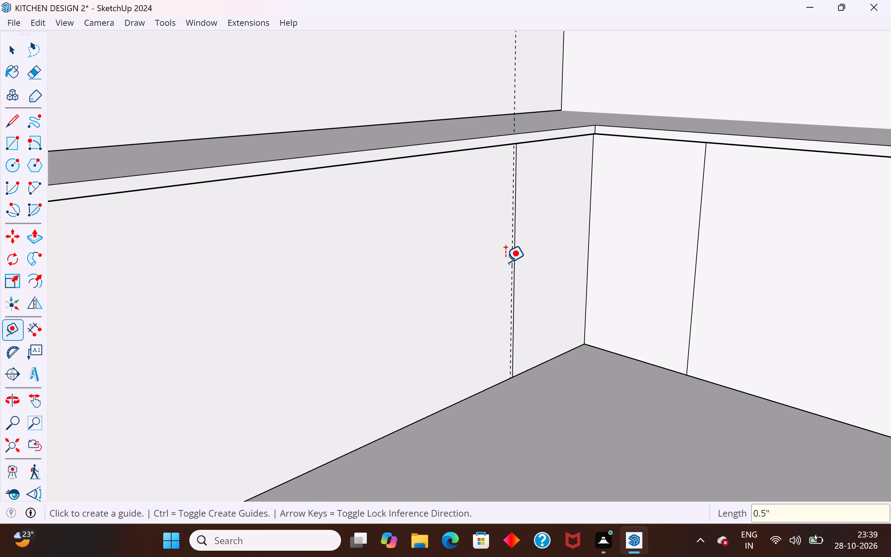
Place a vertical guide 0.5" from the dividing line on the back-wall run's front face, away from the inner corner.
middle_drag(678, 238, 475, 277)
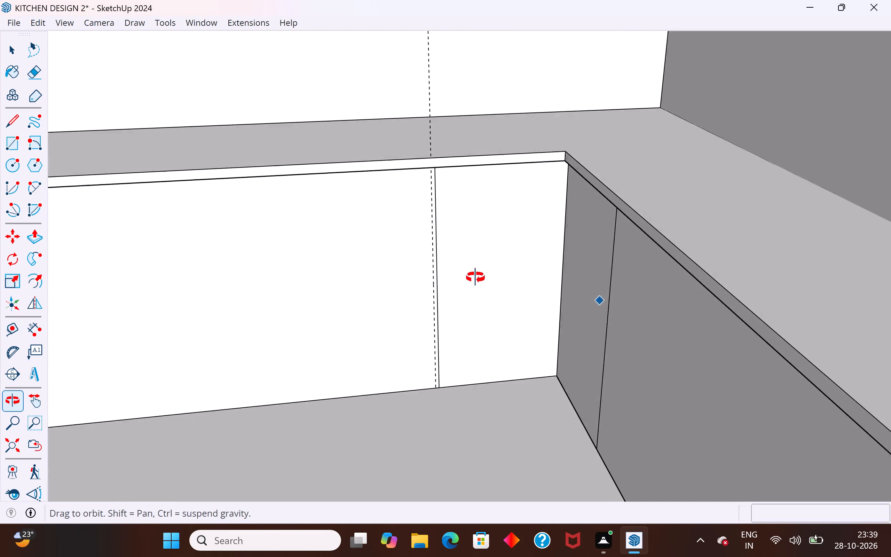
middle_drag(475, 277, 442, 267)
scroll(410, 257, up, 7)
middle_drag(433, 278, 446, 282)
scroll(673, 219, down, 6)
middle_drag(660, 255, 843, 273)
scroll(652, 212, down, 6)
scroll(738, 237, up, 4)
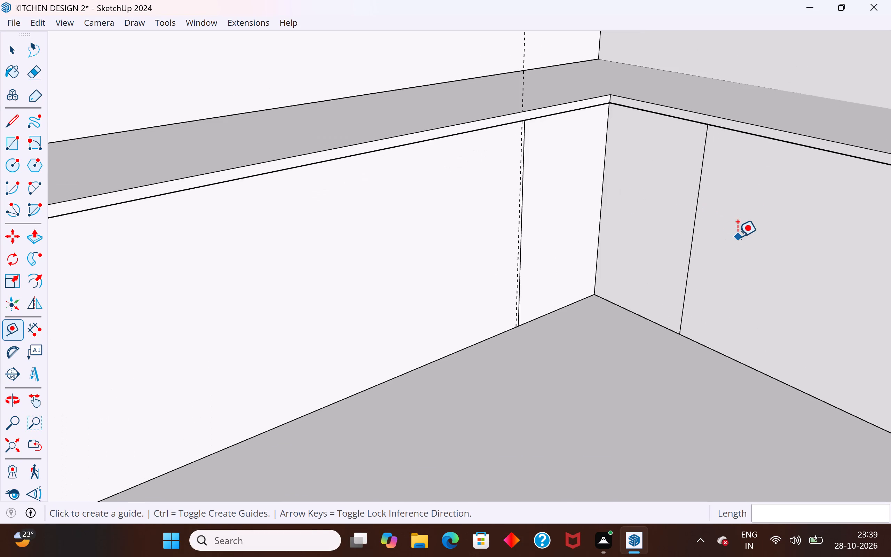
scroll(698, 235, up, 9)
click(689, 210)
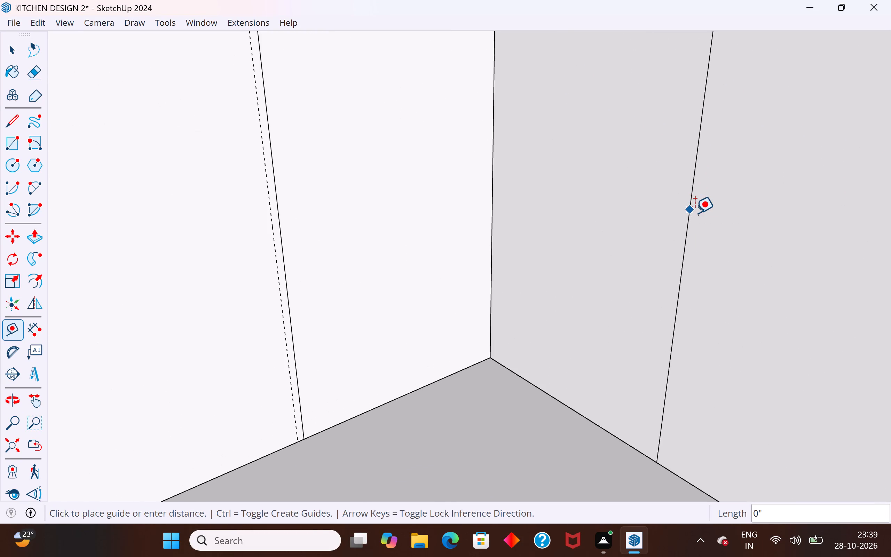
scroll(708, 223, up, 3)
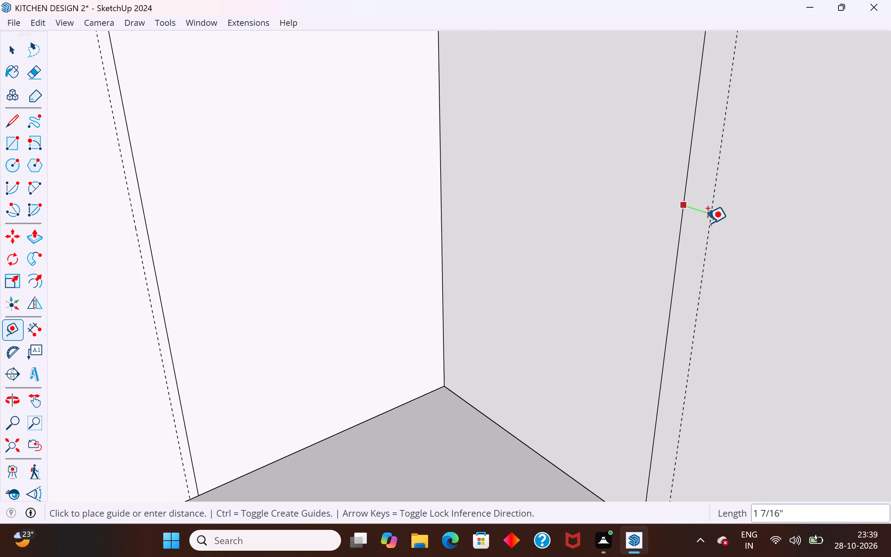
scroll(708, 223, up, 5)
text(0.5")
key(Return)
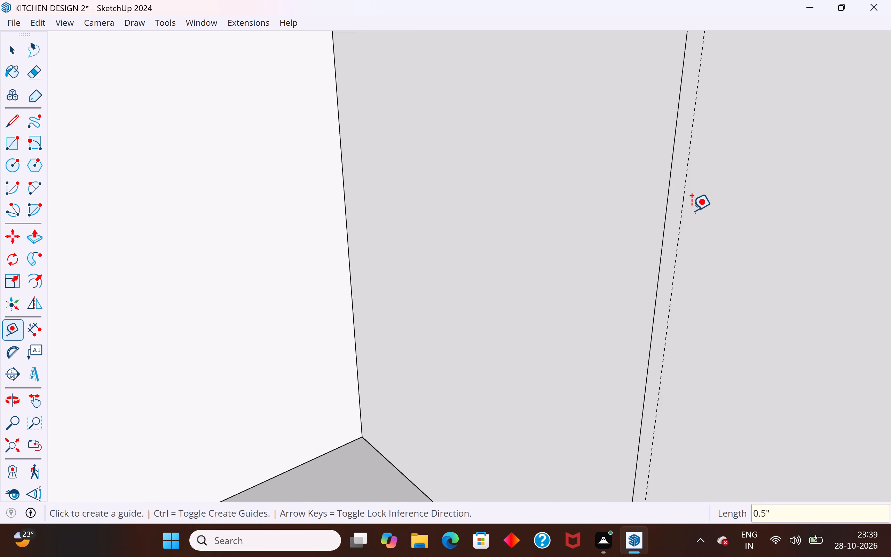
scroll(654, 187, down, 19)
scroll(654, 187, down, 9)
click(9, 52)
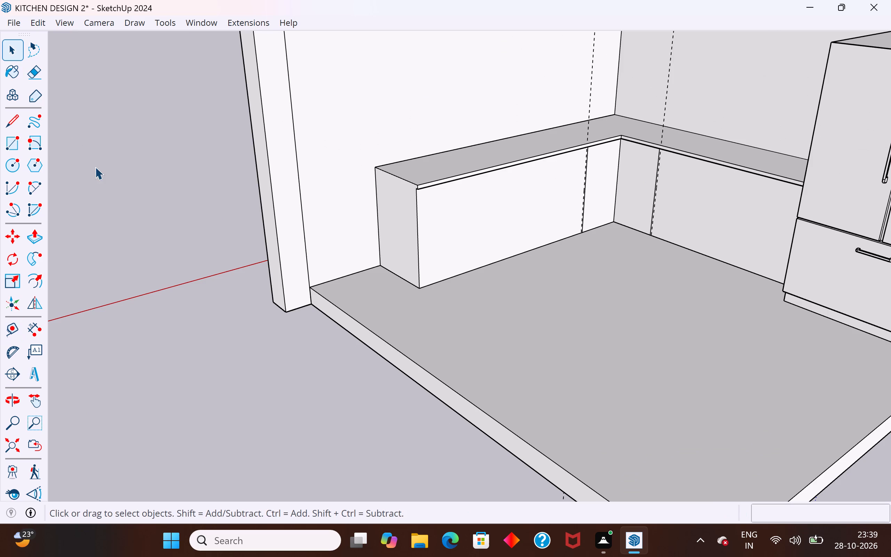
click(95, 167)
Examine the L-shaped counter, its guides and the refrigerator from several angles.
scroll(275, 139, down, 5)
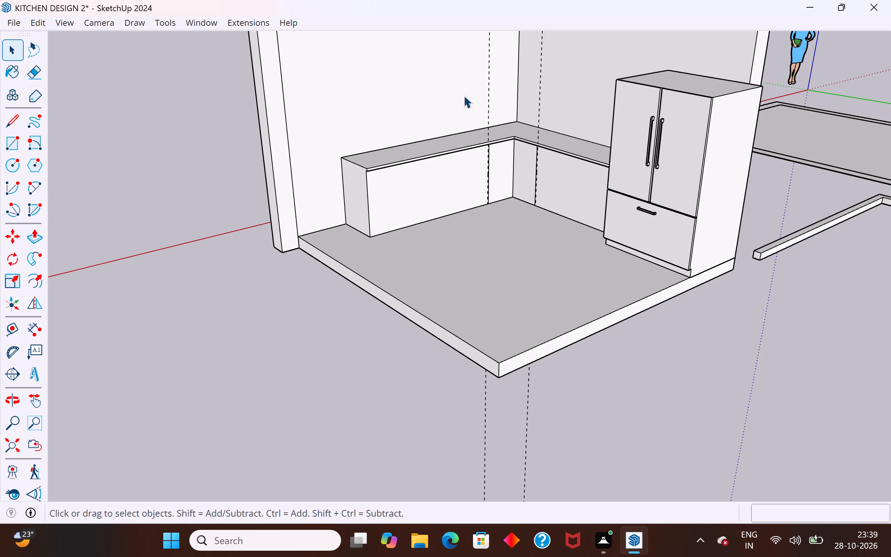
middle_drag(524, 196, 646, 227)
scroll(538, 172, up, 3)
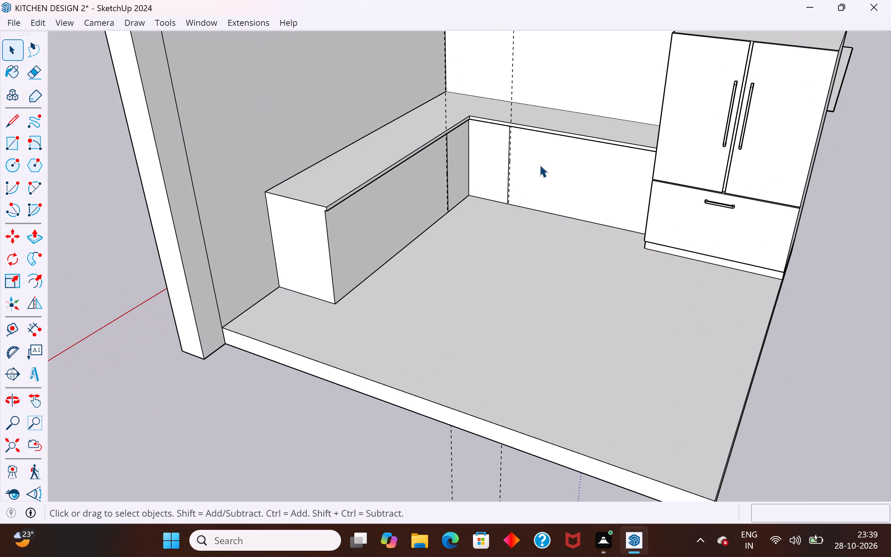
middle_drag(543, 164, 628, 144)
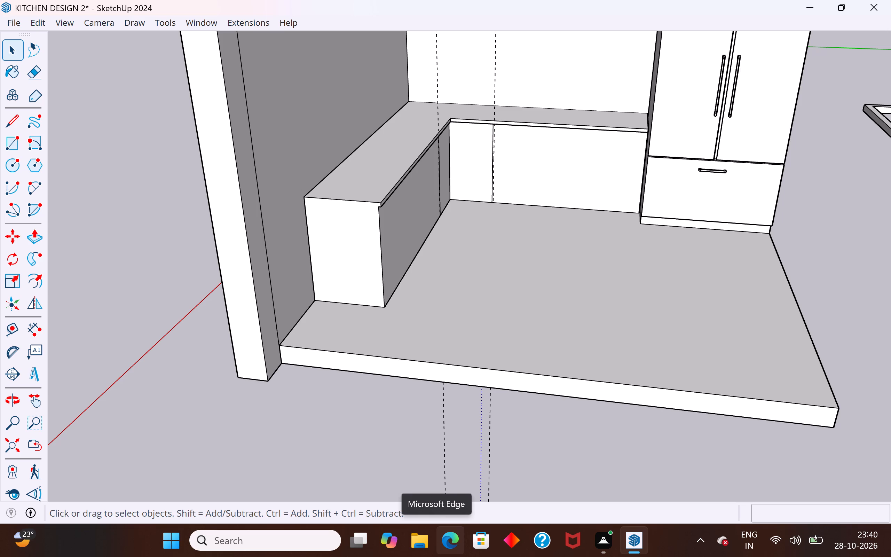
scroll(483, 265, down, 3)
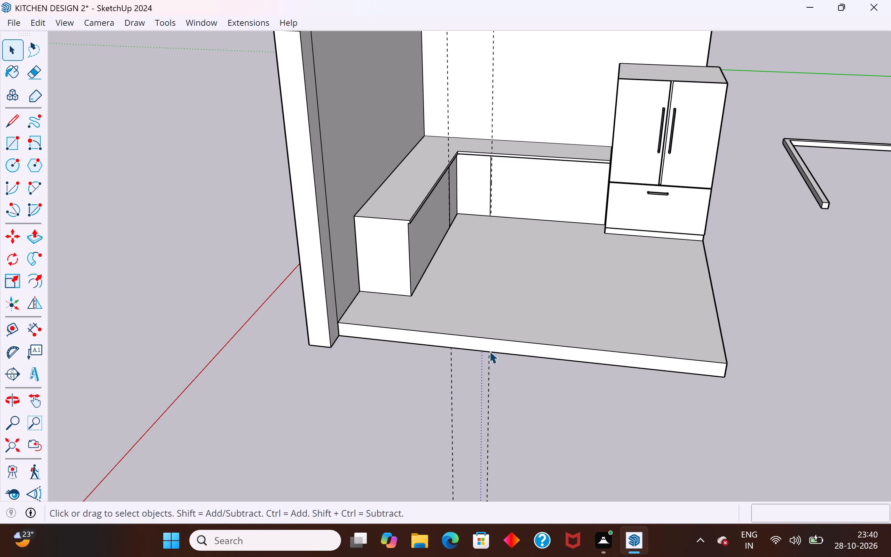
middle_drag(570, 258, 566, 209)
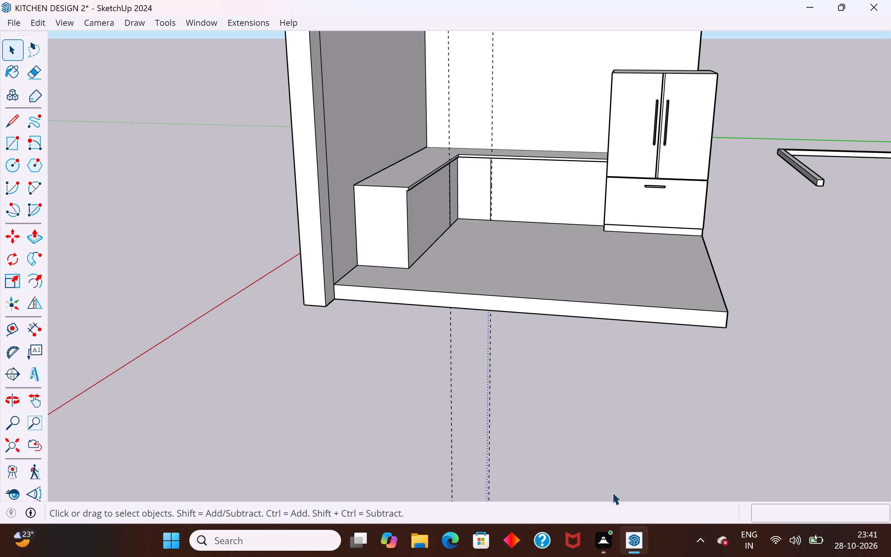
scroll(566, 296, down, 3)
middle_drag(604, 227, 390, 255)
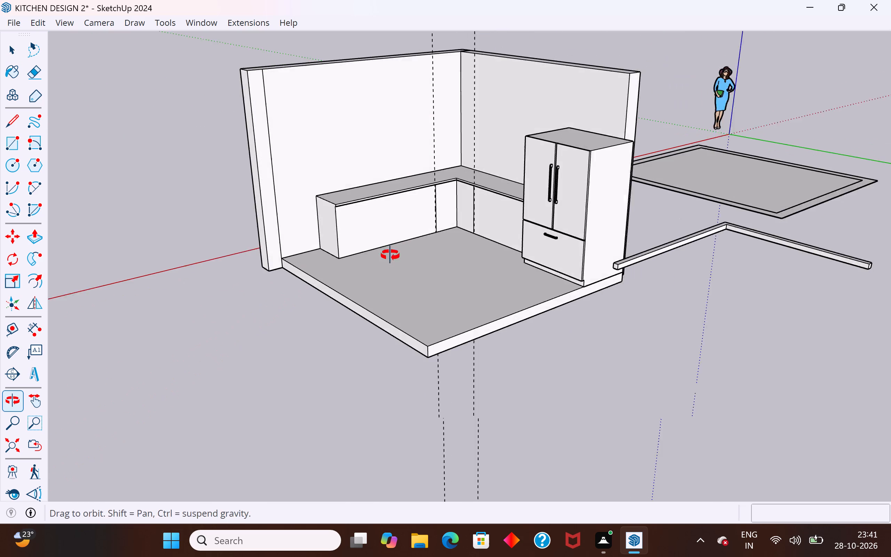
middle_drag(390, 255, 389, 255)
scroll(387, 207, up, 3)
middle_drag(551, 245, 474, 321)
scroll(680, 310, down, 5)
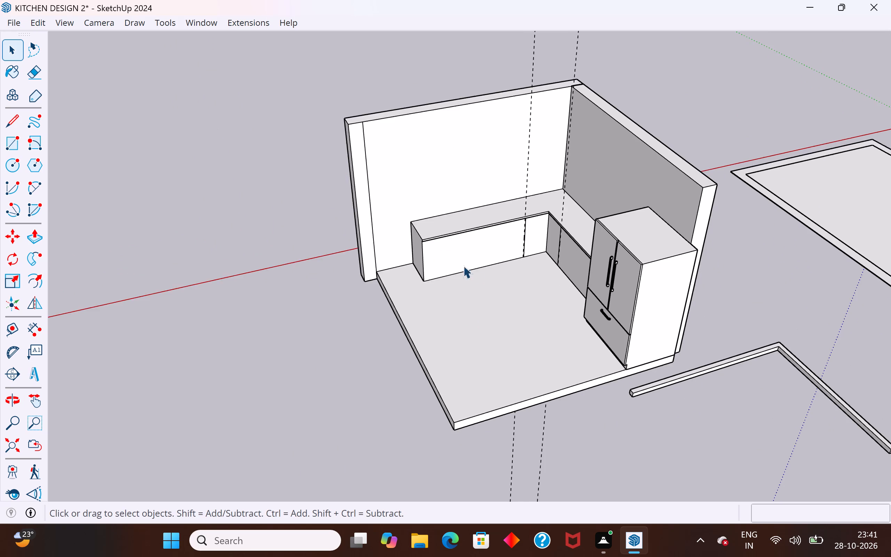
middle_drag(454, 263, 395, 241)
scroll(477, 263, up, 4)
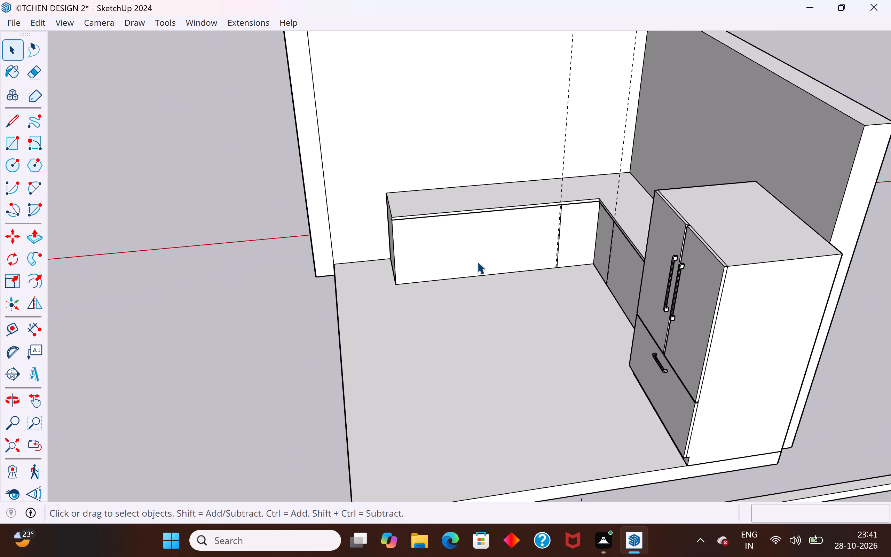
middle_drag(477, 261, 452, 252)
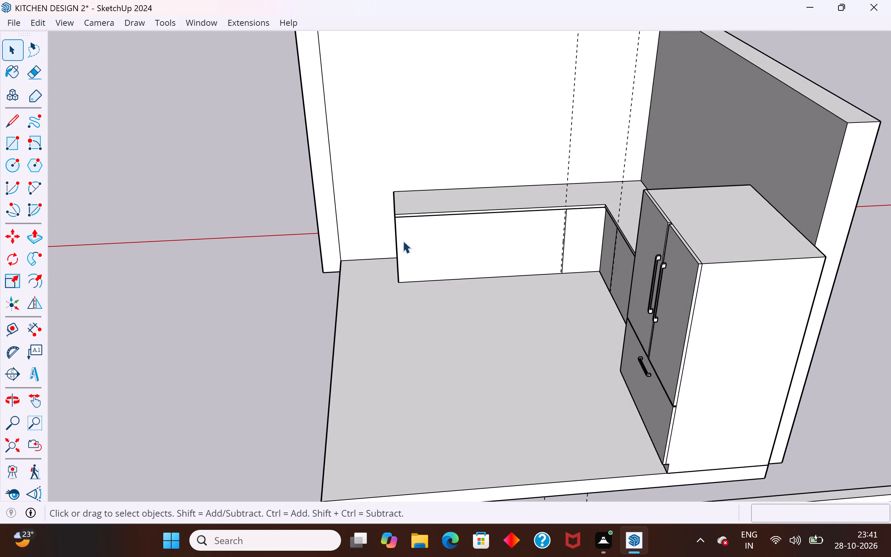
Place a vertical guide 1'6" from the free-end edge of the side run's front face, towards the inner corner.
click(15, 325)
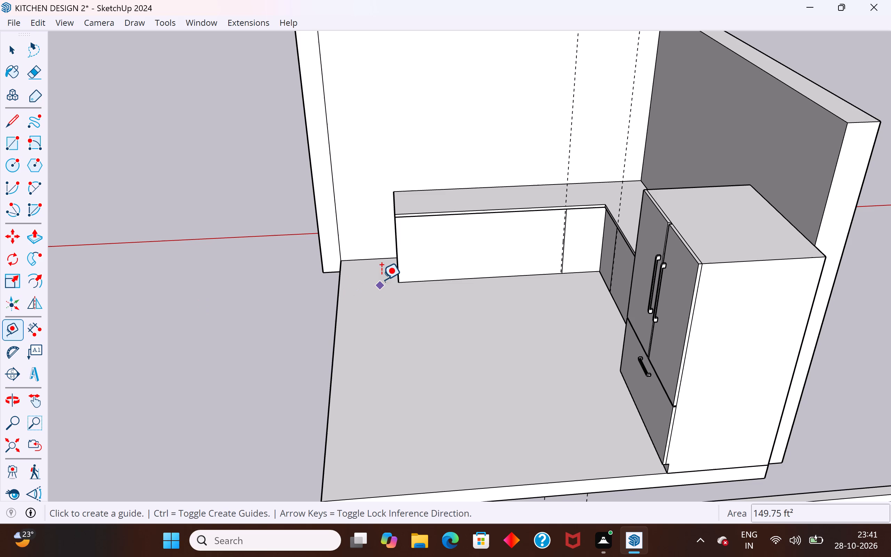
click(394, 252)
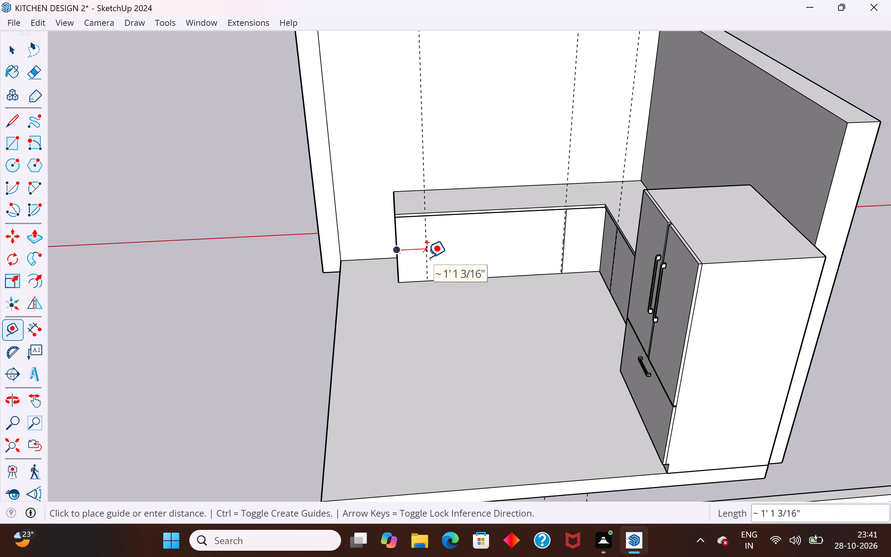
text(1'6)
key(shift+quotedbl)
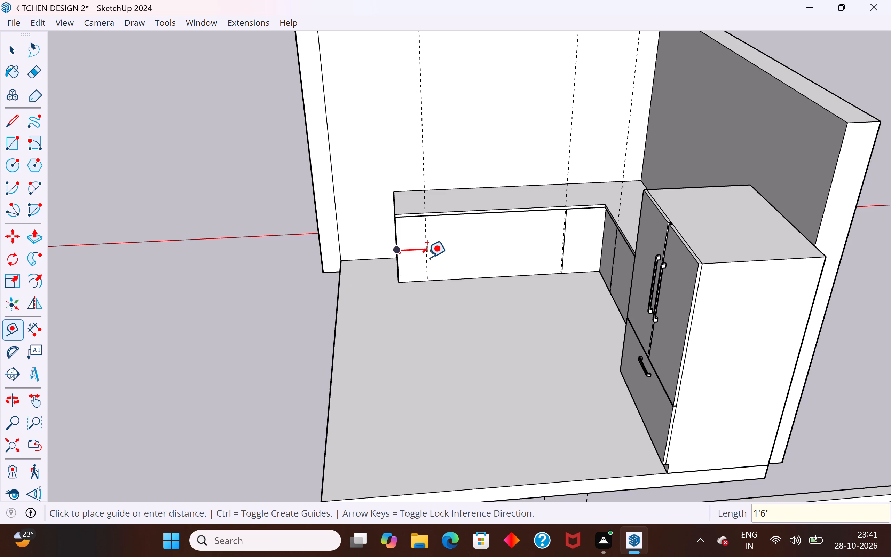
key(plus)
key(Return)
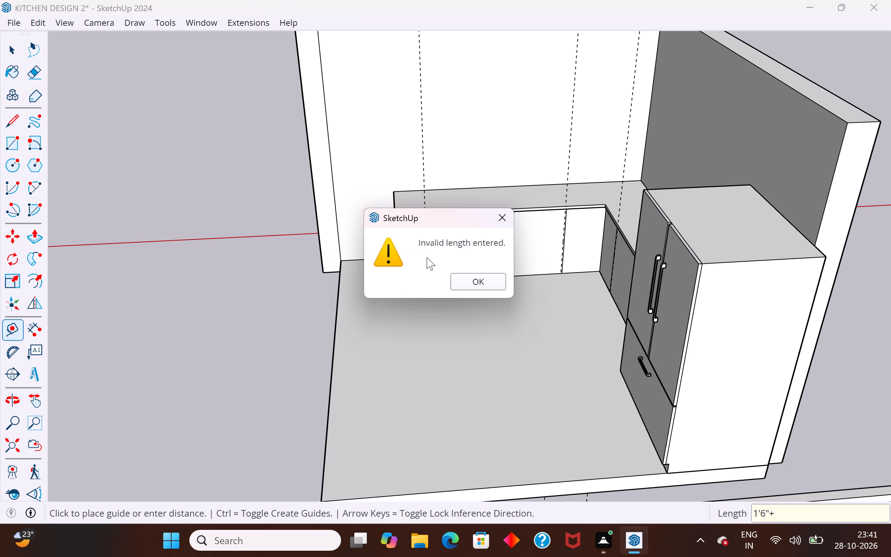
click(507, 217)
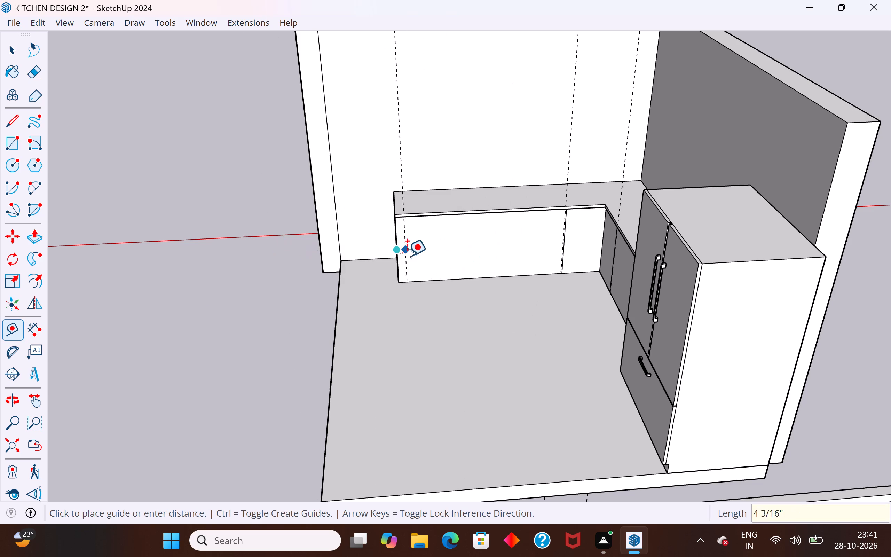
text(1'6")
key(Return)
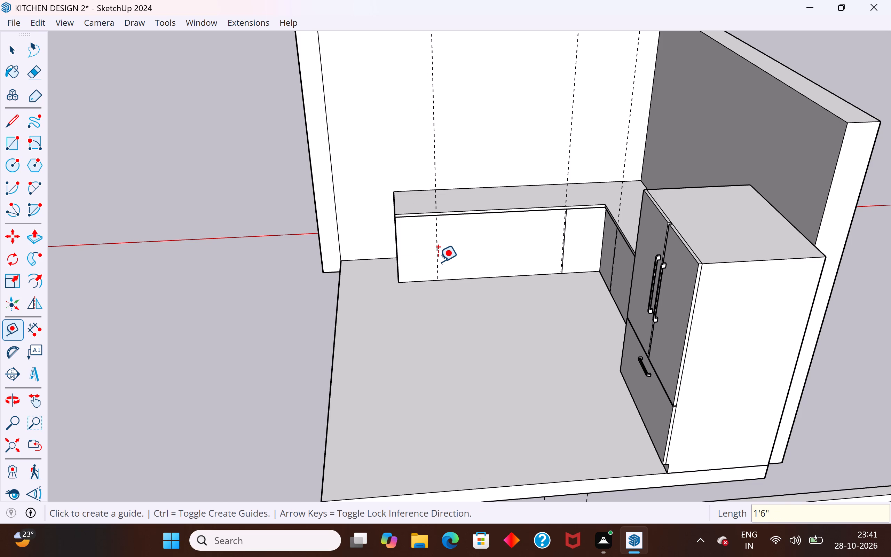
Place a vertical guide 0.5" beyond the 1'6" guide on the side run's front face, towards the inner corner.
scroll(438, 259, up, 3)
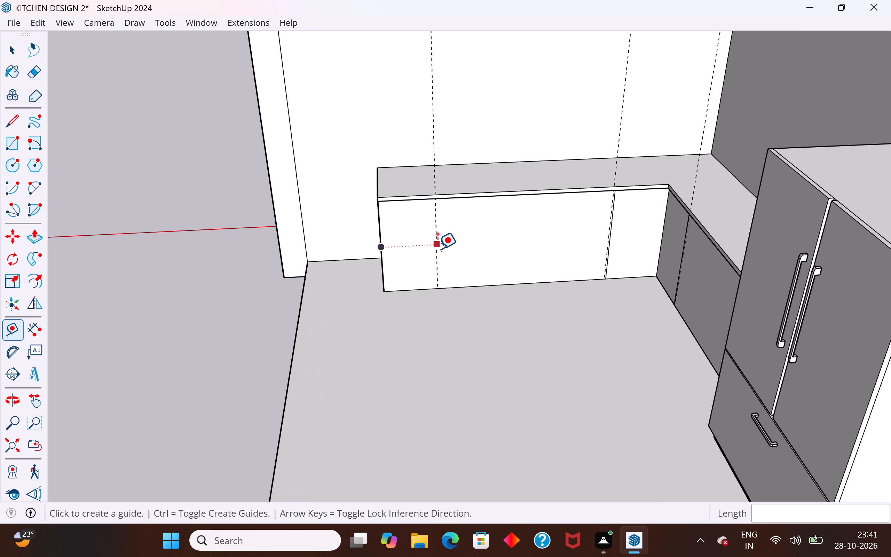
scroll(437, 249, up, 3)
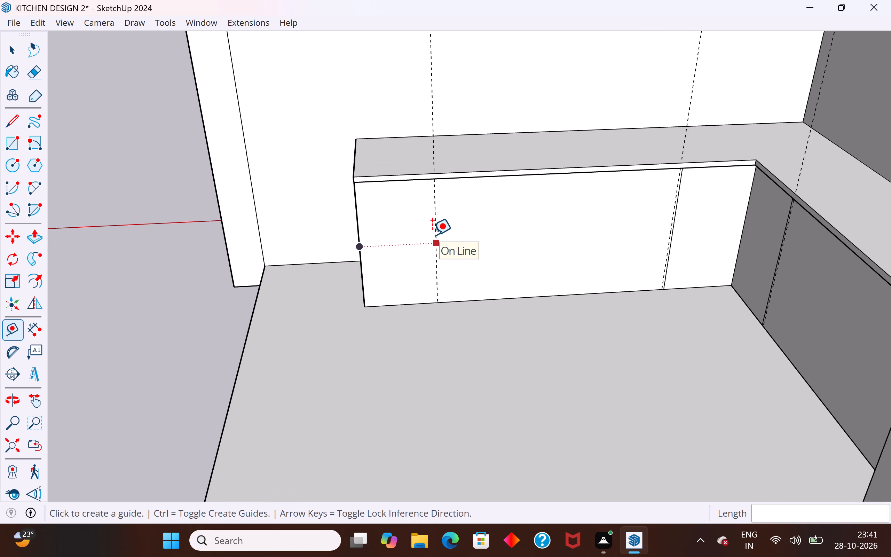
click(434, 254)
text(0.5")
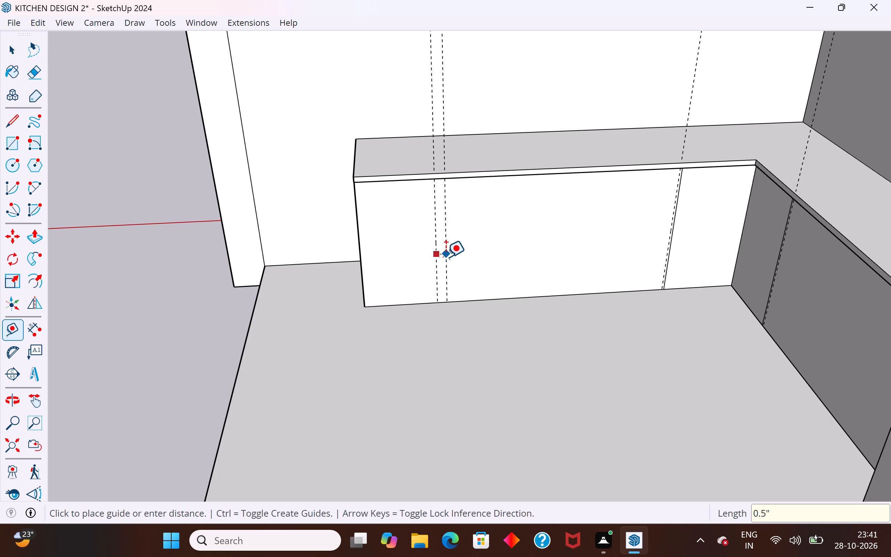
key(Return)
Place another vertical guide 1'6" from the inner guide of the 0.5" pair on the side run's front face, towards the corner.
scroll(446, 257, up, 3)
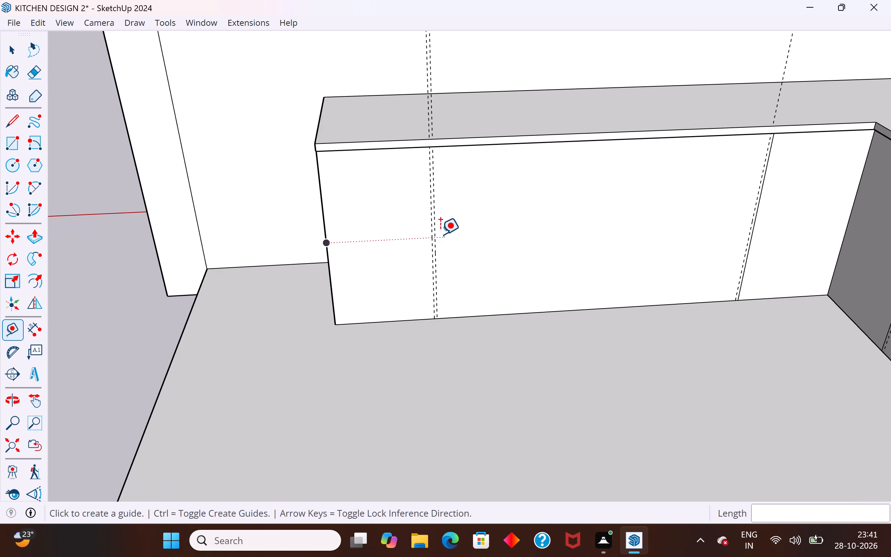
scroll(434, 219, up, 11)
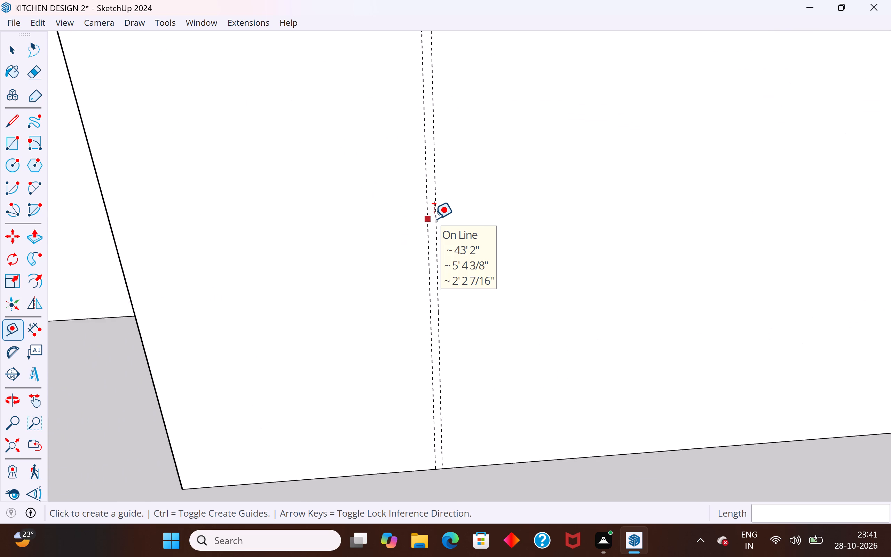
click(438, 202)
scroll(607, 233, down, 14)
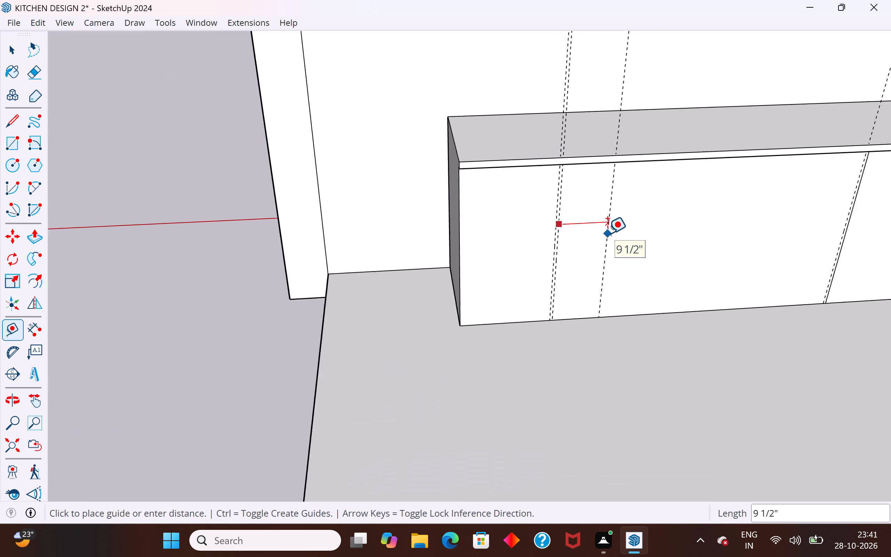
scroll(607, 233, down, 1)
text(1'6)
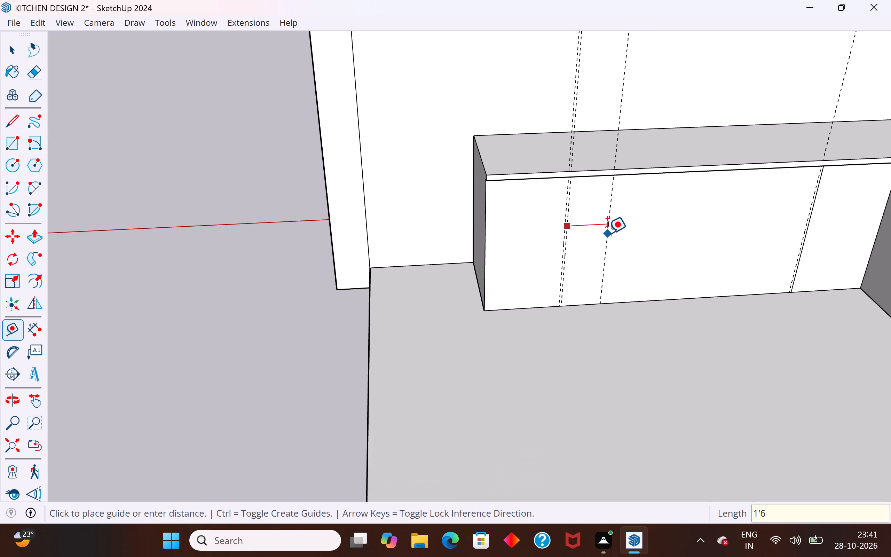
key(shift+quotedbl)
key(Return)
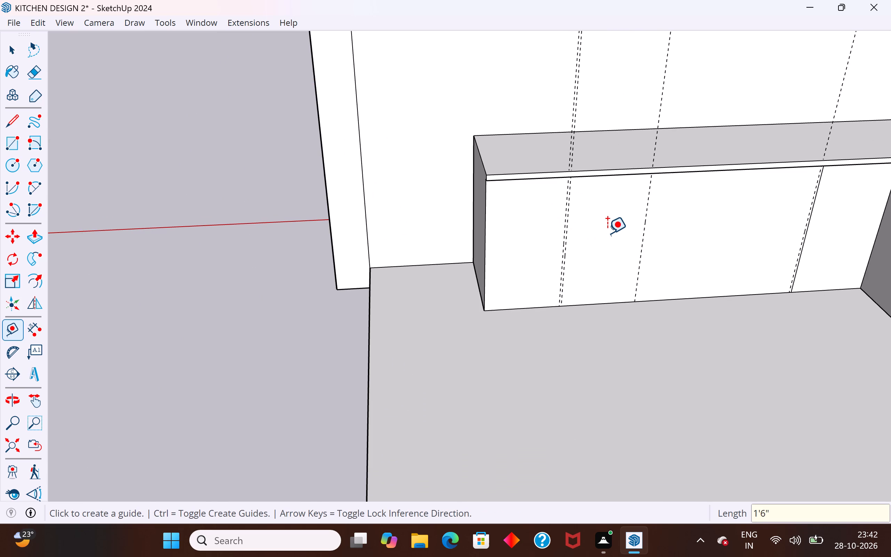
Place a vertical guide 0.5" beyond the second 1'6" guide on the side run's front face, towards the inner corner.
scroll(589, 239, down, 7)
middle_drag(716, 221, 584, 189)
middle_click(631, 232)
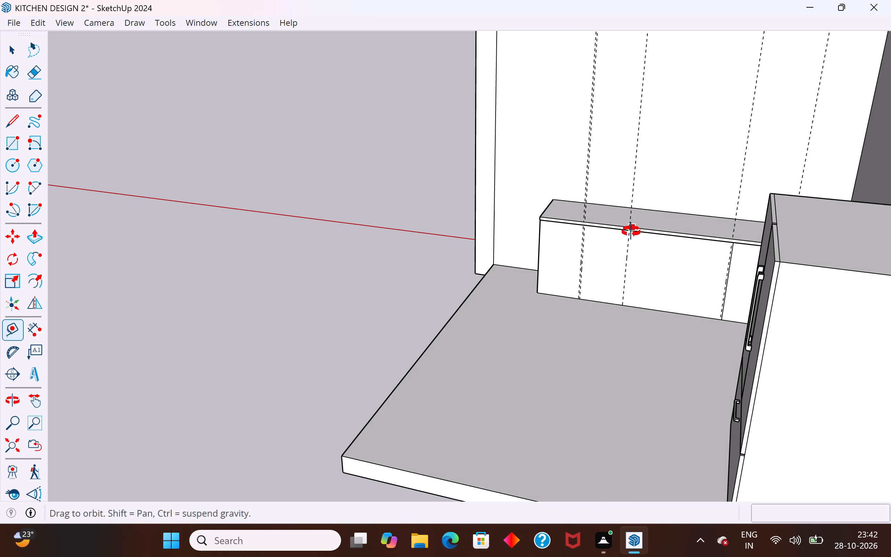
scroll(610, 291, up, 7)
middle_drag(642, 298, 760, 313)
scroll(656, 188, up, 1)
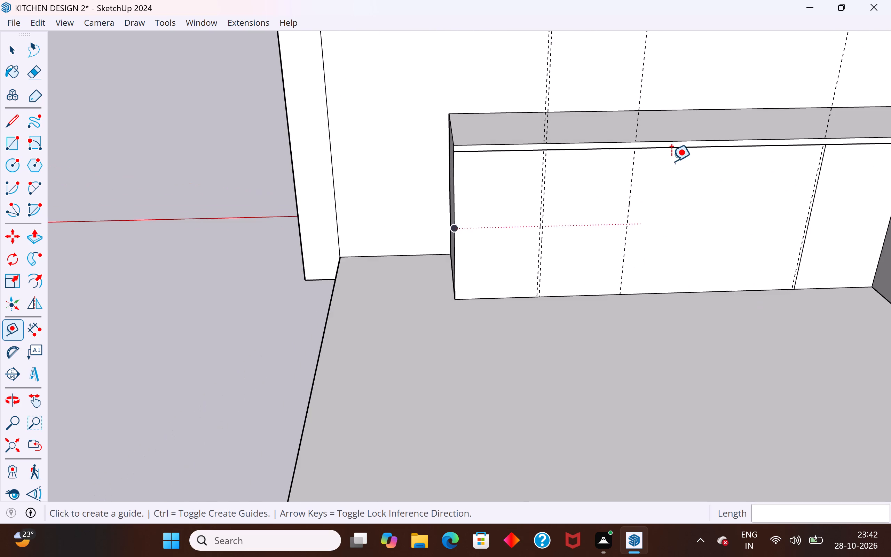
scroll(671, 161, up, 3)
click(613, 171)
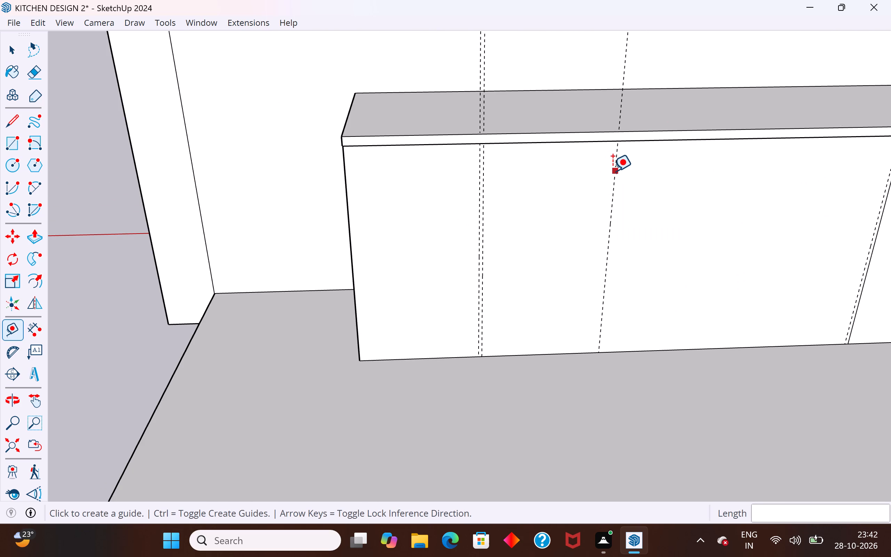
text(0.5")
key(Return)
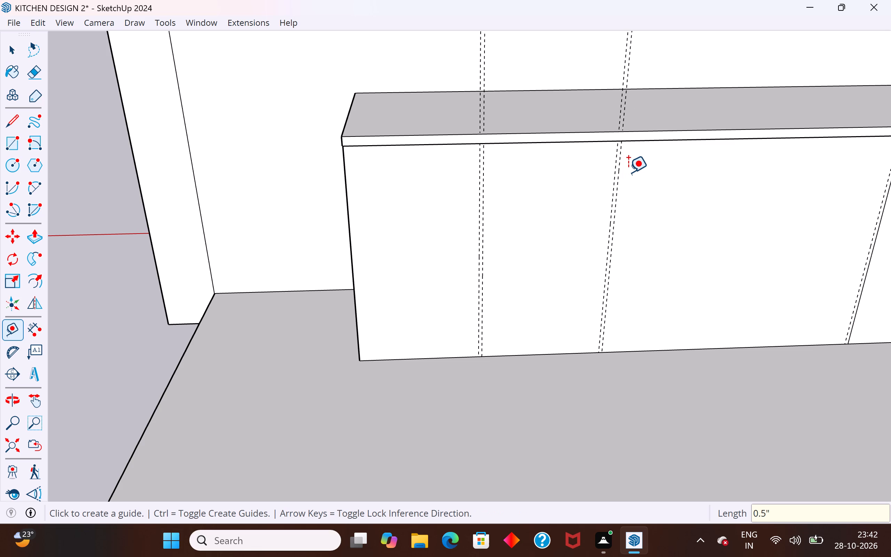
Draw a vertical line 2' 9 3/4" long down the side run's front face along the guide nearest the free end.
click(7, 48)
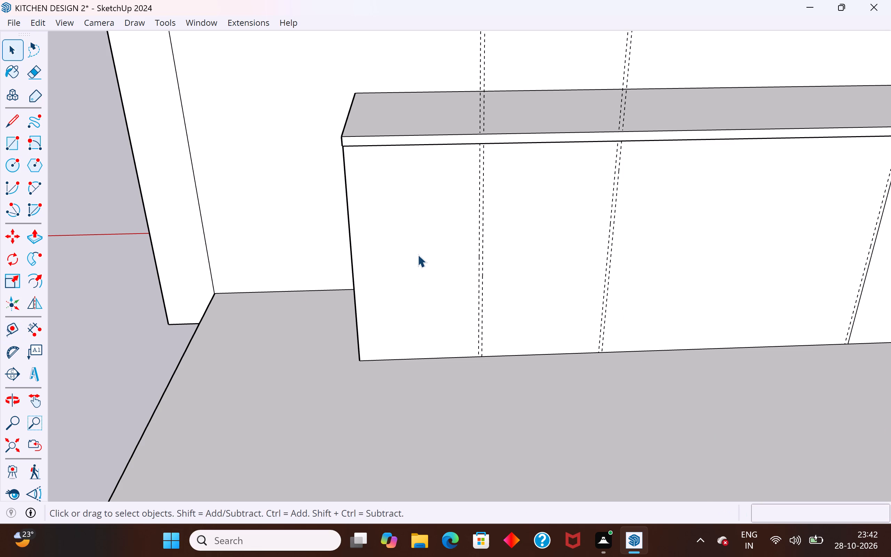
click(418, 254)
middle_drag(362, 382, 491, 259)
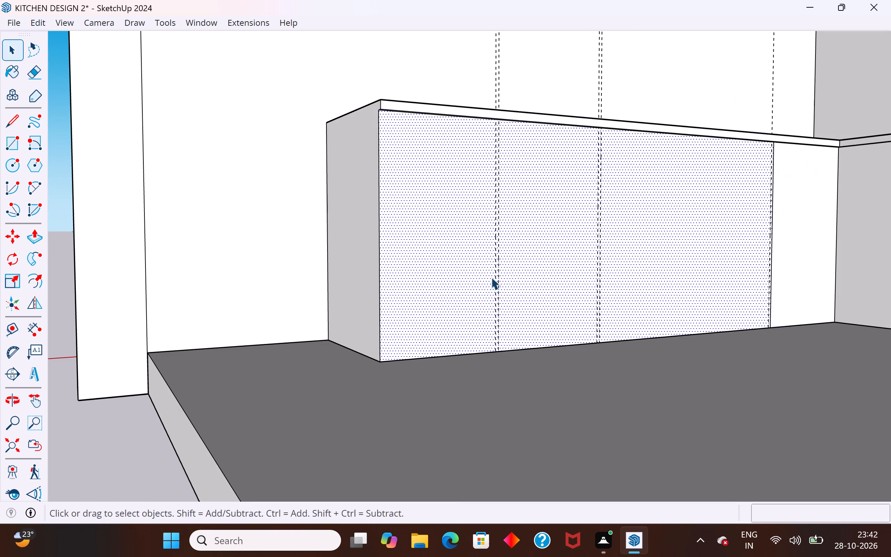
middle_drag(493, 296, 549, 290)
click(8, 121)
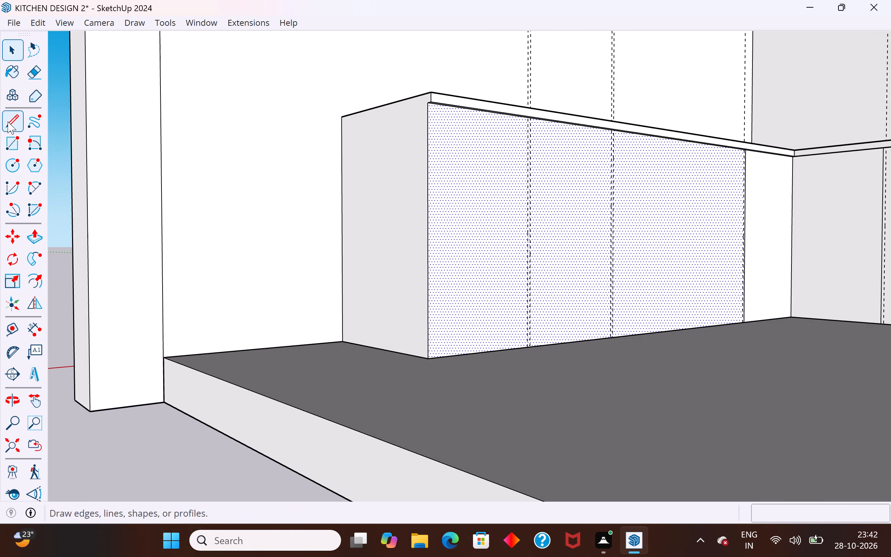
middle_drag(541, 318, 479, 355)
scroll(475, 380, up, 5)
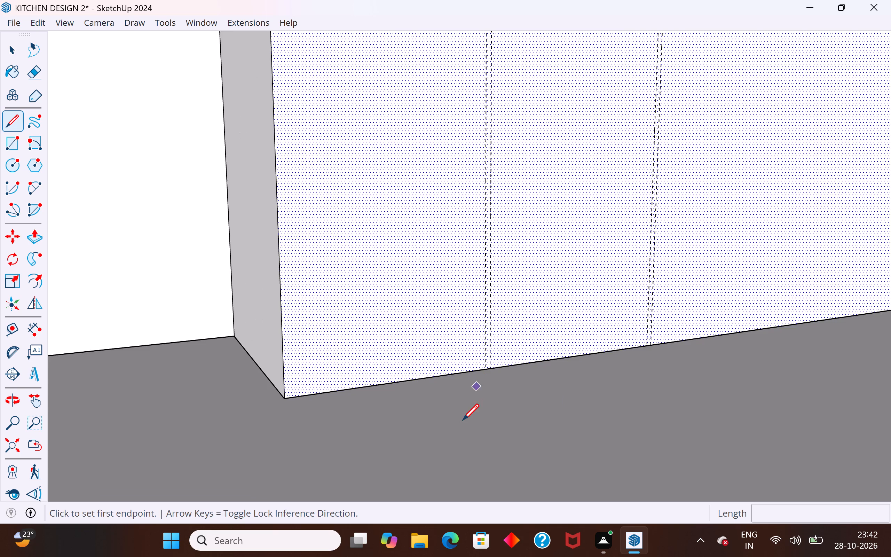
scroll(459, 426, down, 5)
middle_drag(486, 191, 498, 143)
scroll(486, 104, up, 3)
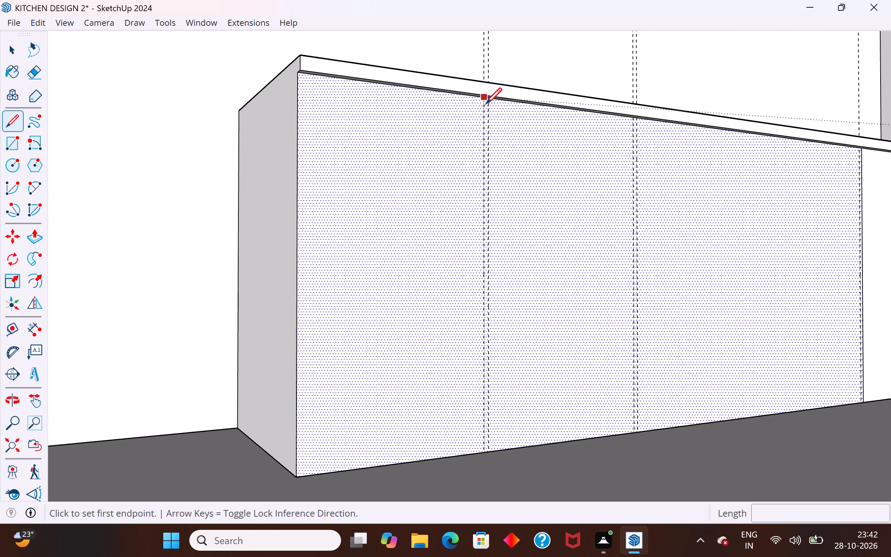
scroll(480, 101, up, 5)
click(487, 101)
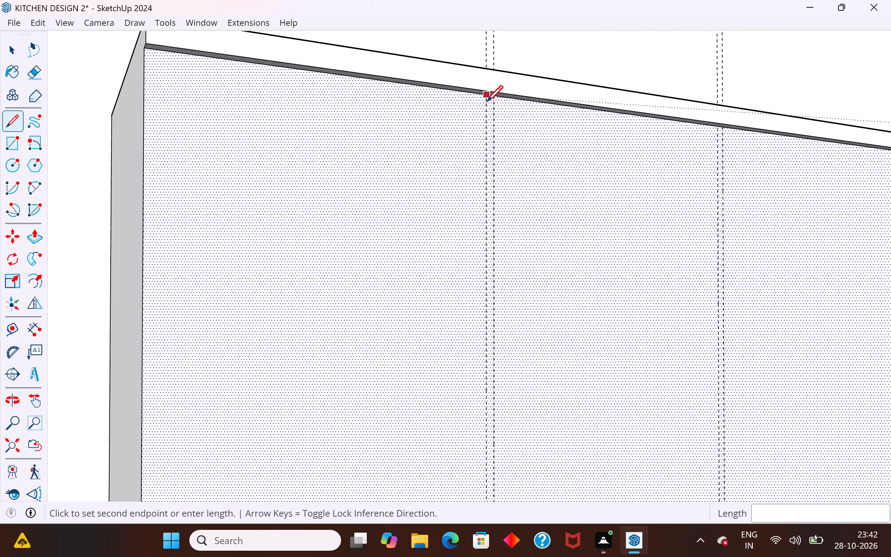
scroll(487, 101, down, 6)
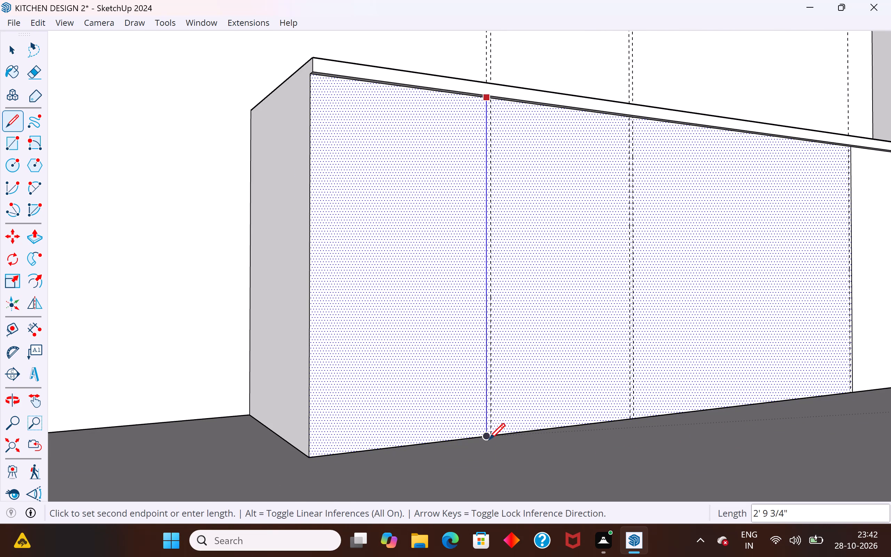
click(489, 439)
click(16, 55)
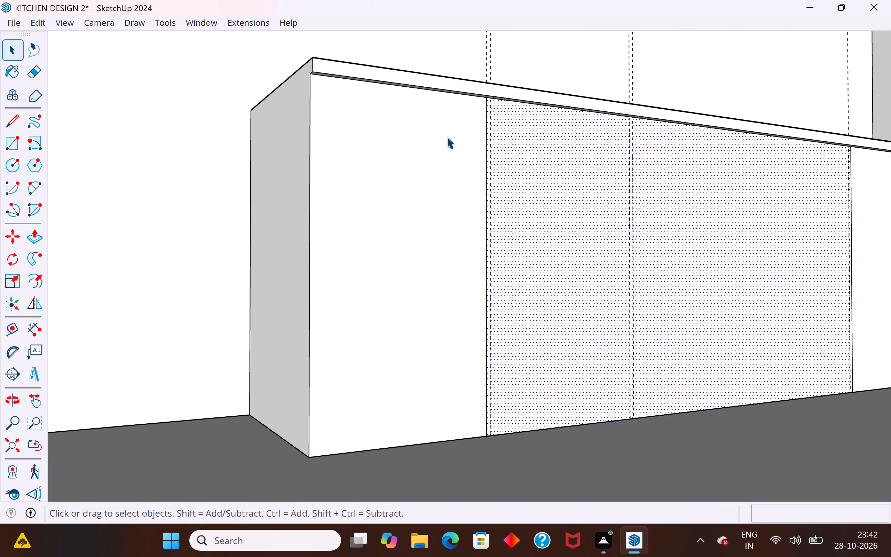
Draw a 2' 9 3/4" vertical line along the inner guide of the first 0.5" pair, from the floor to the countertop underside.
middle_drag(447, 136, 358, 175)
scroll(479, 116, up, 3)
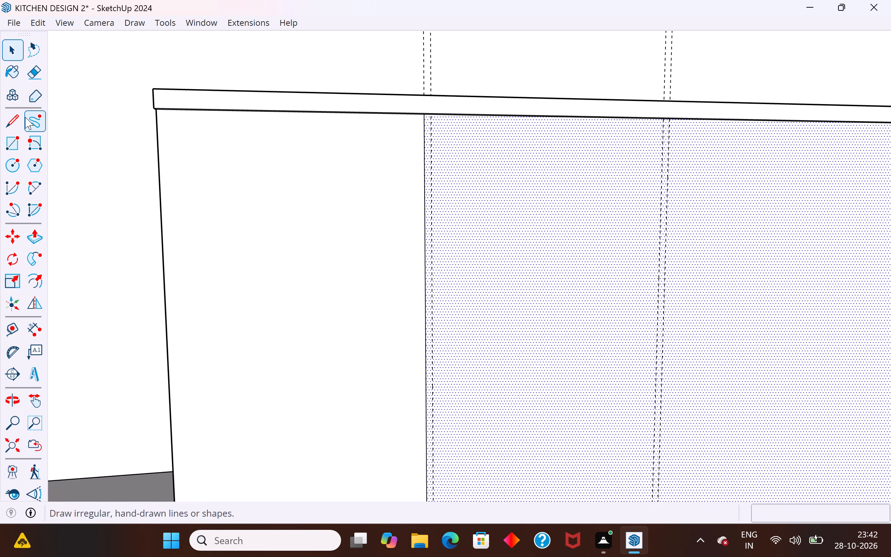
click(16, 124)
scroll(499, 79, down, 4)
scroll(460, 380, up, 3)
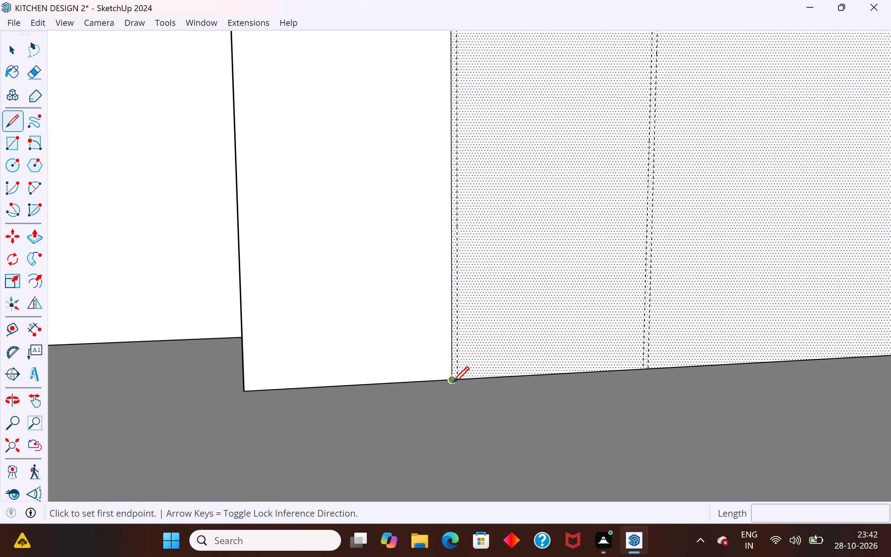
scroll(465, 387, up, 11)
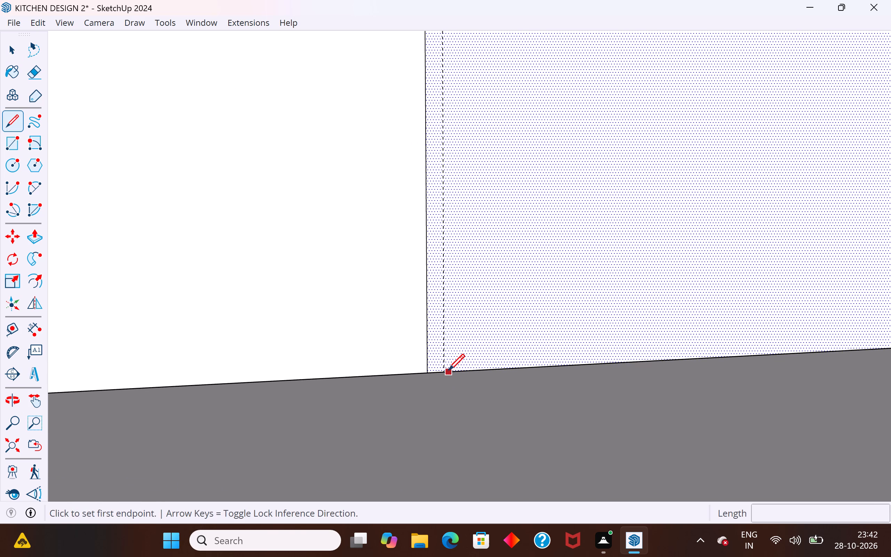
click(447, 370)
scroll(447, 370, down, 19)
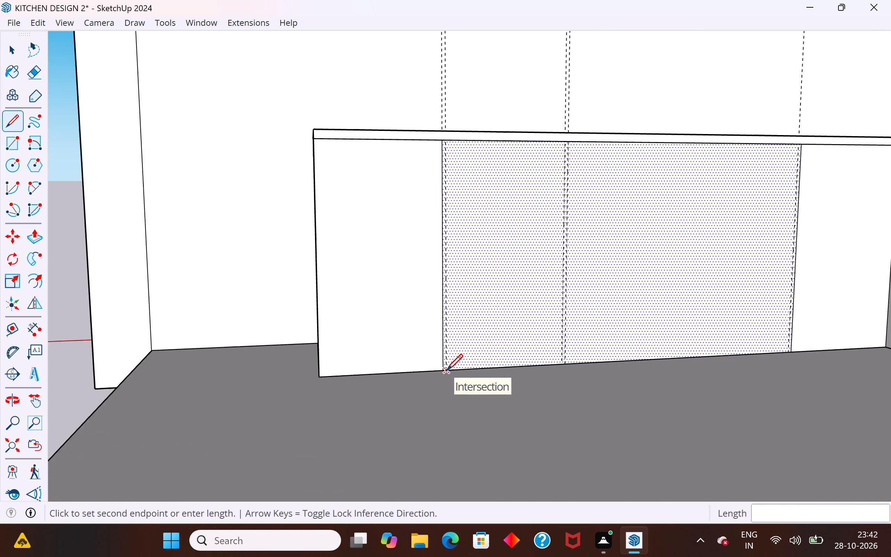
scroll(447, 370, down, 5)
scroll(454, 251, up, 10)
middle_drag(447, 283, 575, 173)
scroll(461, 243, up, 8)
click(458, 188)
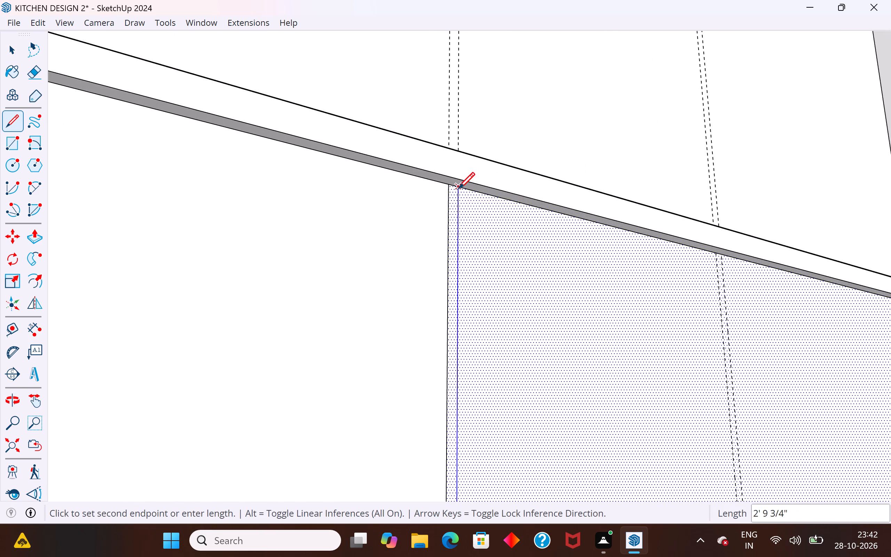
Draw a 2' 9 3/4" vertical line up the side run's front along the second guide pair's guide nearer the free end.
scroll(440, 242, down, 16)
middle_drag(554, 288, 519, 386)
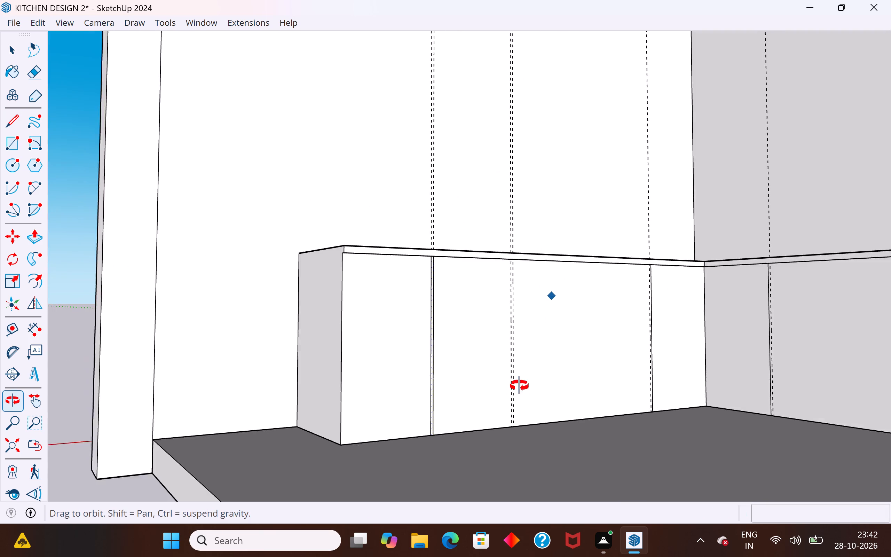
middle_drag(519, 386, 517, 396)
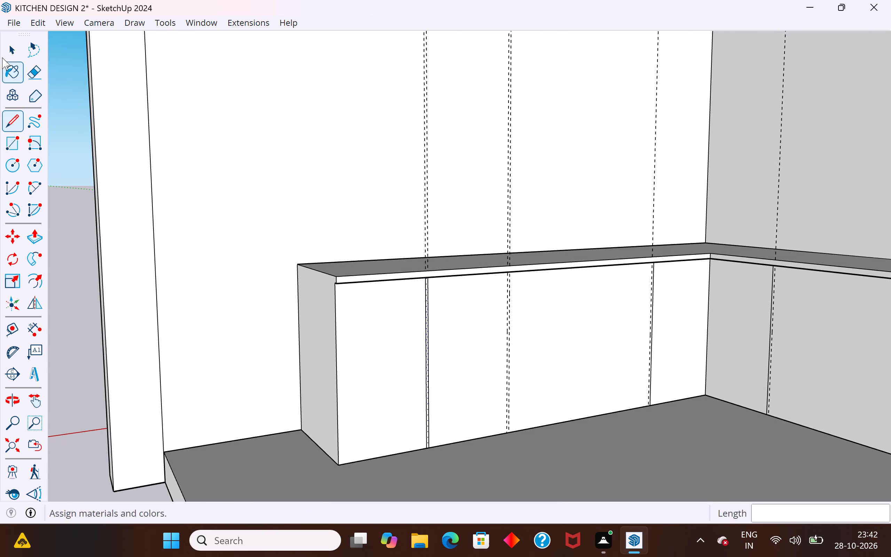
click(8, 53)
click(534, 302)
scroll(531, 343, up, 1)
middle_drag(531, 343, 530, 314)
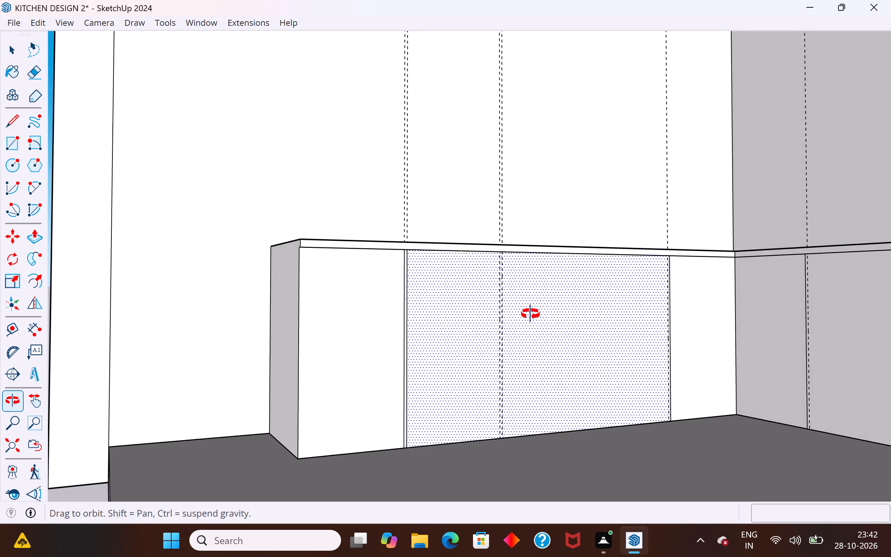
middle_drag(530, 314, 535, 316)
scroll(550, 165, down, 5)
middle_drag(547, 343, 588, 374)
scroll(537, 307, up, 4)
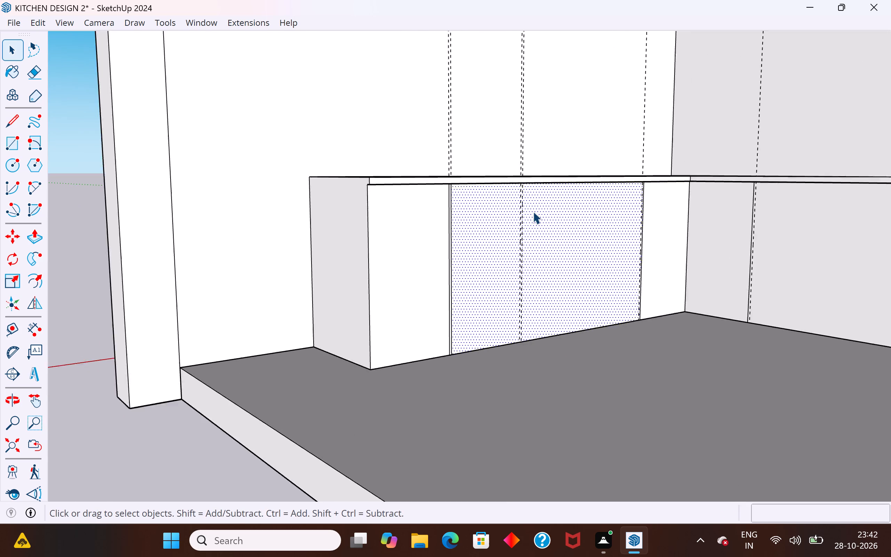
scroll(533, 211, up, 4)
middle_drag(557, 147, 553, 86)
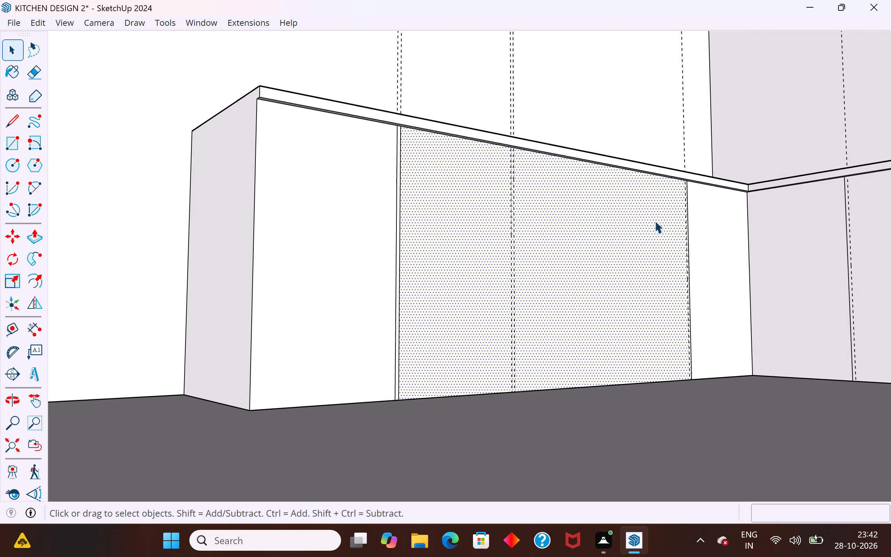
click(13, 121)
scroll(494, 349, up, 4)
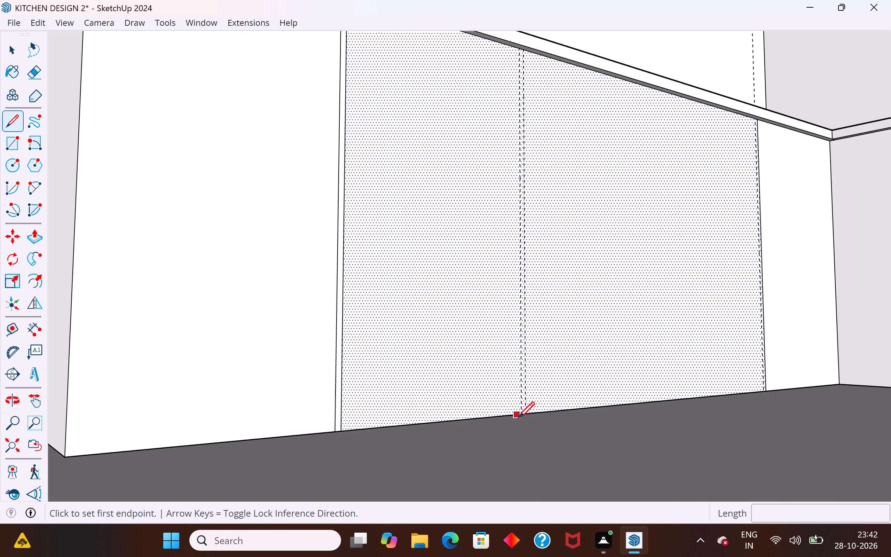
scroll(520, 412, up, 5)
middle_drag(520, 411, 503, 448)
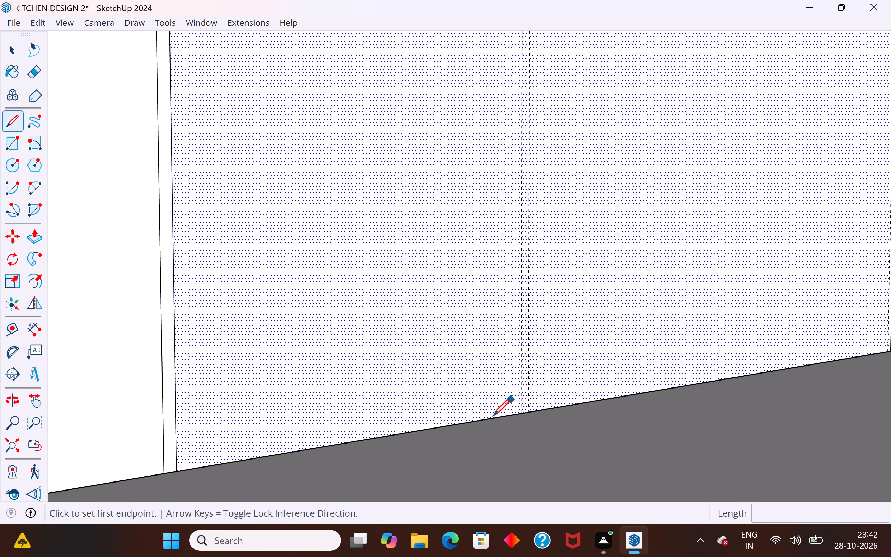
click(520, 410)
scroll(520, 410, down, 11)
scroll(512, 227, up, 8)
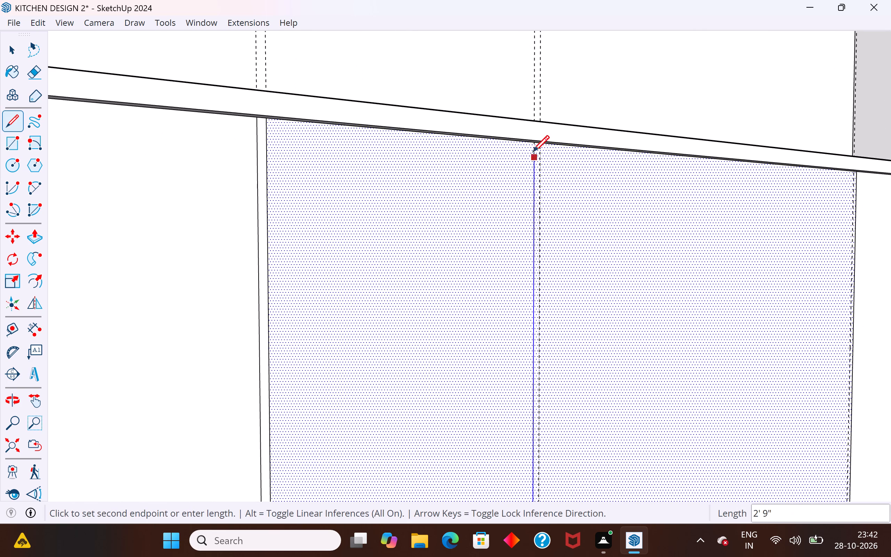
scroll(531, 150, up, 9)
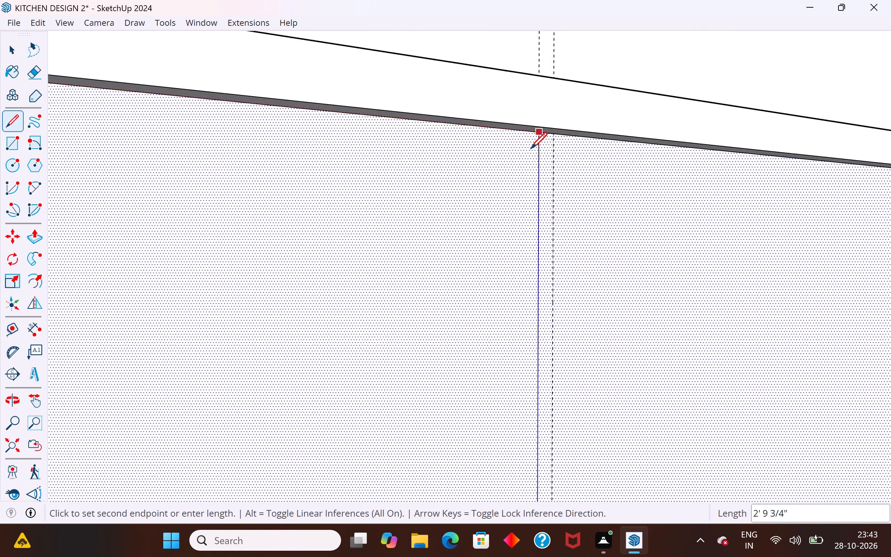
scroll(531, 148, up, 4)
click(546, 125)
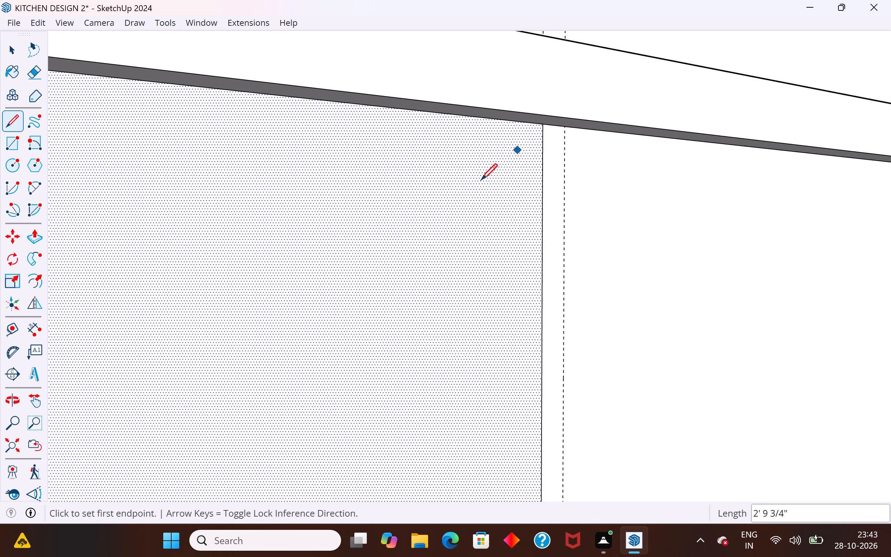
Draw a 2' 9 3/4" vertical line along the second pair's guide nearer the inner corner, up to the countertop underside.
scroll(480, 180, down, 20)
scroll(480, 180, down, 8)
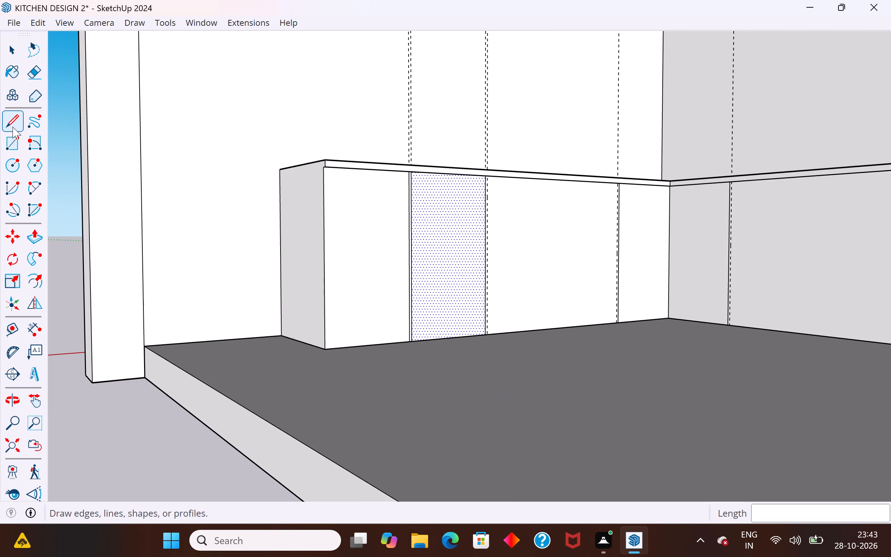
click(13, 127)
scroll(497, 206, up, 6)
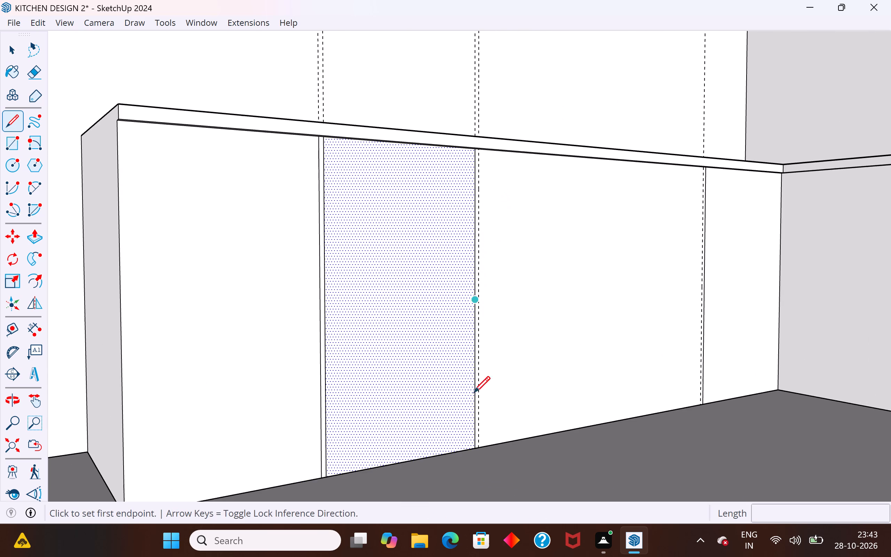
scroll(479, 432, up, 18)
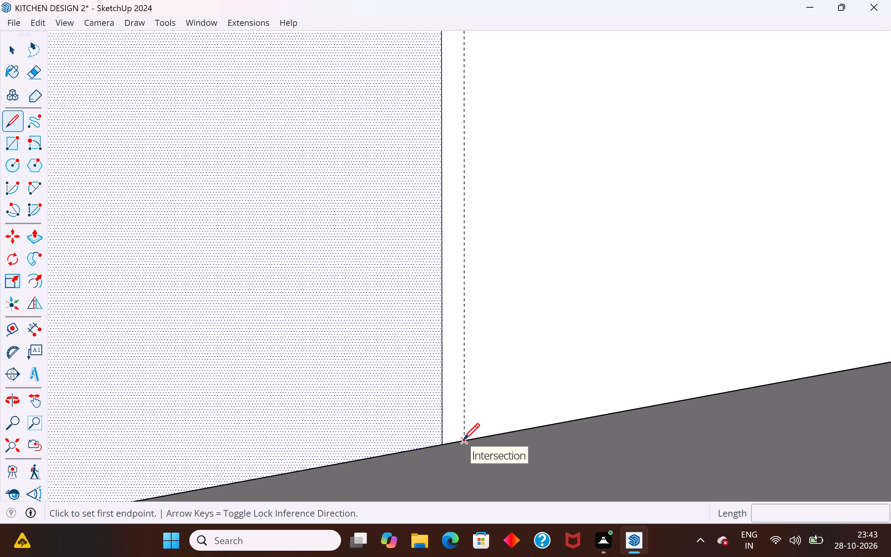
click(463, 439)
scroll(463, 439, down, 20)
scroll(463, 439, down, 3)
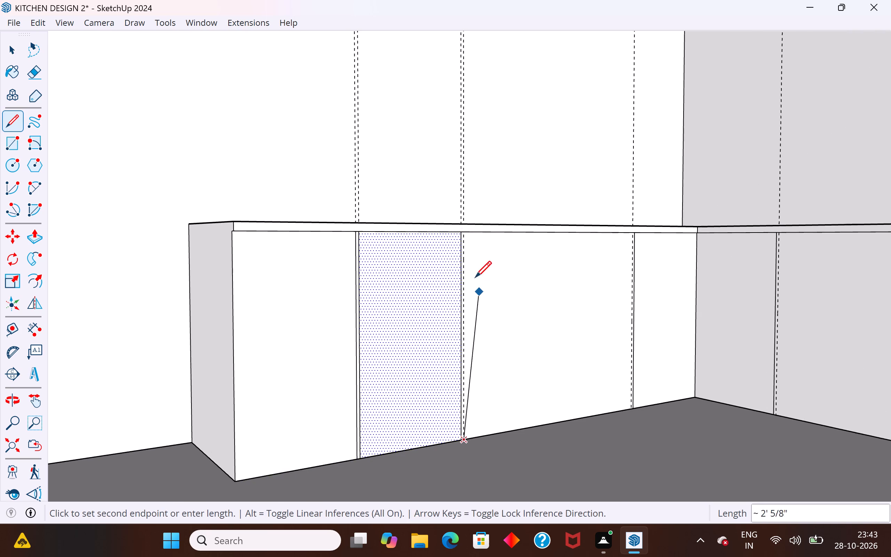
scroll(470, 242, up, 19)
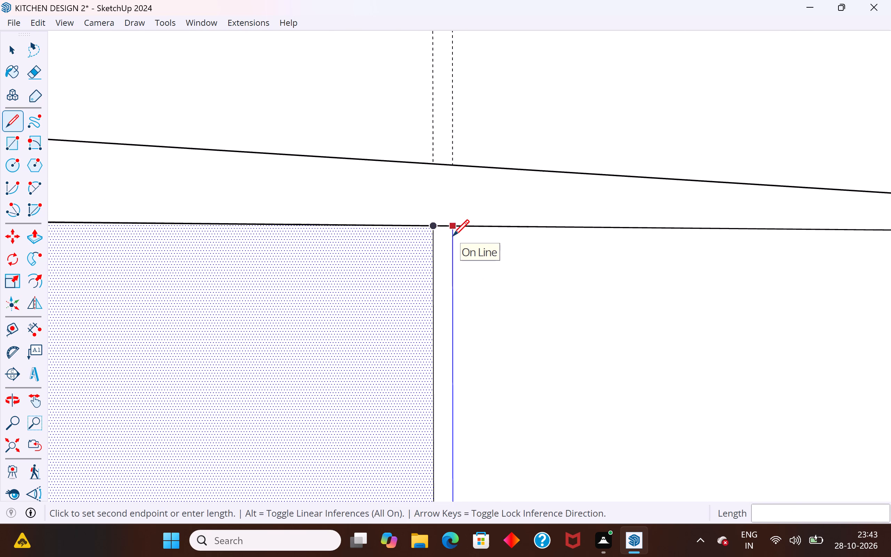
middle_drag(453, 236, 474, 142)
click(454, 232)
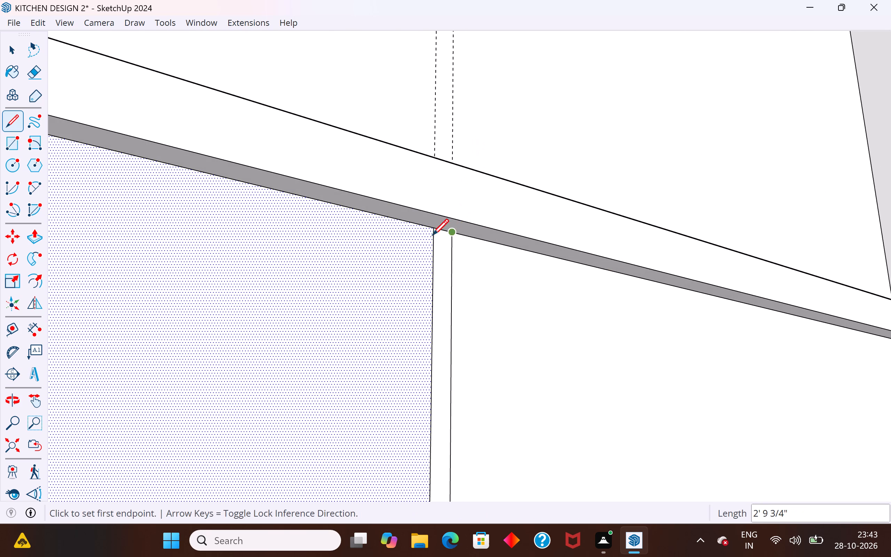
Check the side run's divided front by selecting the section and gap faces, and inspect the remaining stretch near the inner corner.
click(13, 48)
click(520, 351)
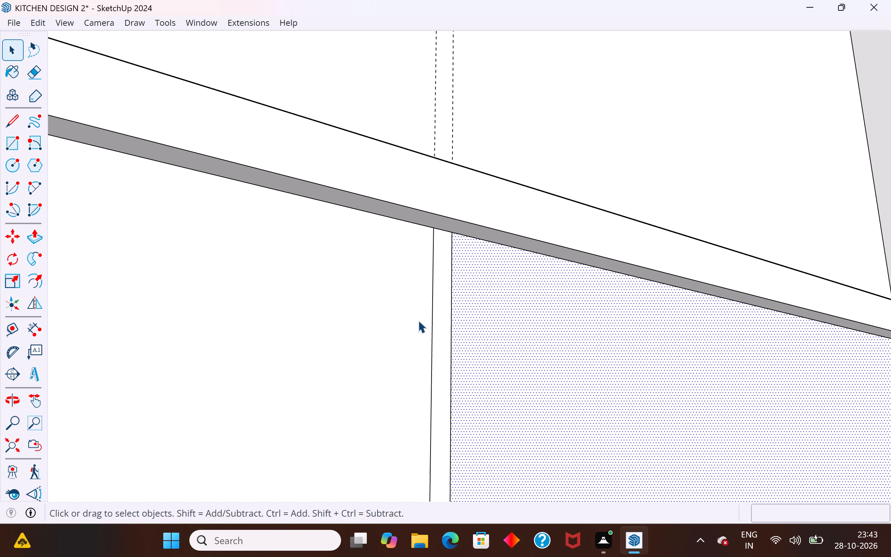
click(441, 318)
scroll(441, 318, down, 19)
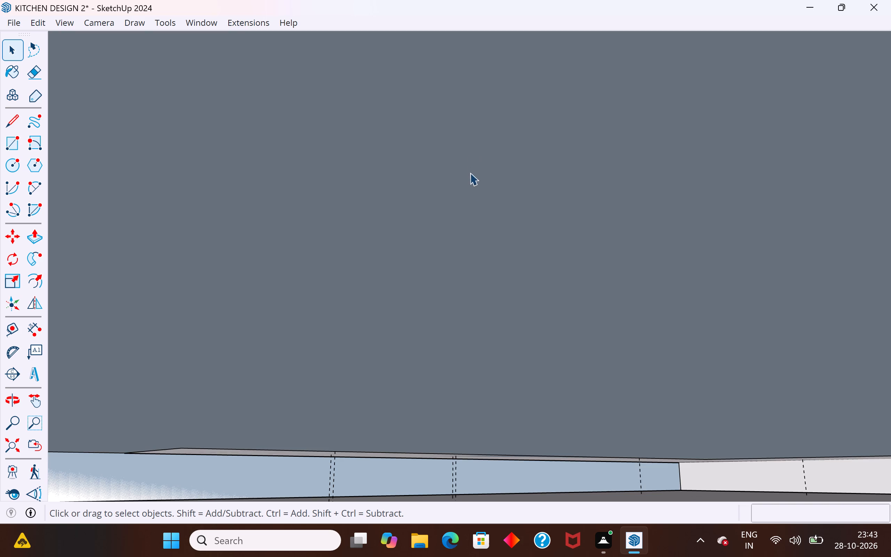
middle_drag(470, 262, 480, 385)
scroll(480, 386, down, 12)
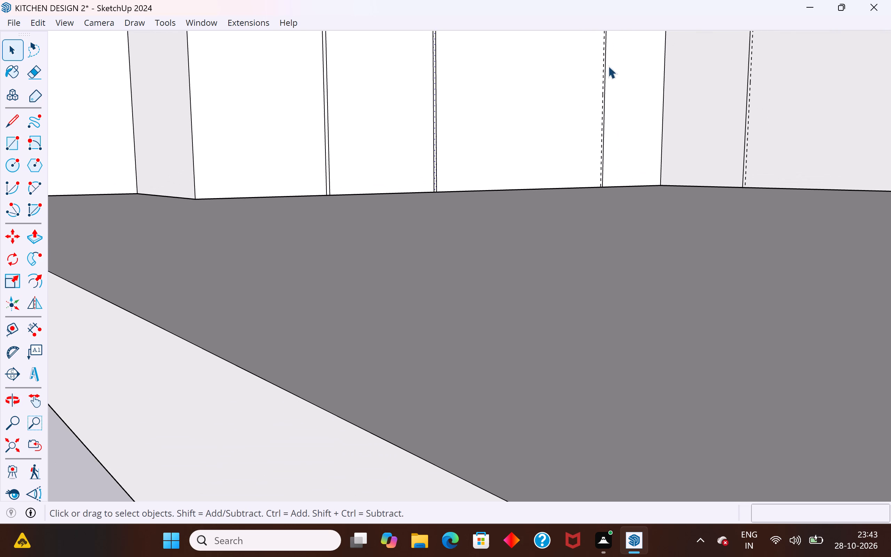
scroll(491, 287, down, 10)
scroll(621, 38, up, 1)
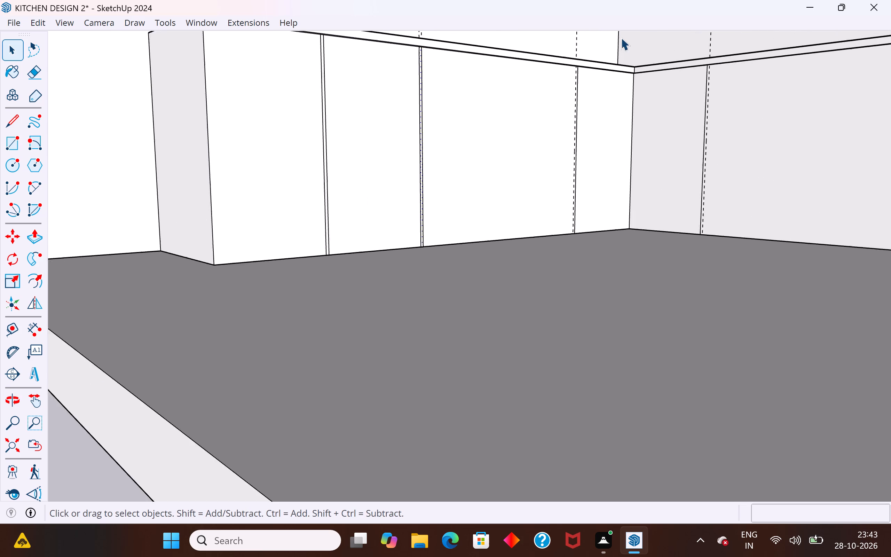
scroll(621, 38, up, 1)
scroll(603, 106, up, 4)
middle_drag(517, 321, 517, 334)
scroll(571, 269, down, 5)
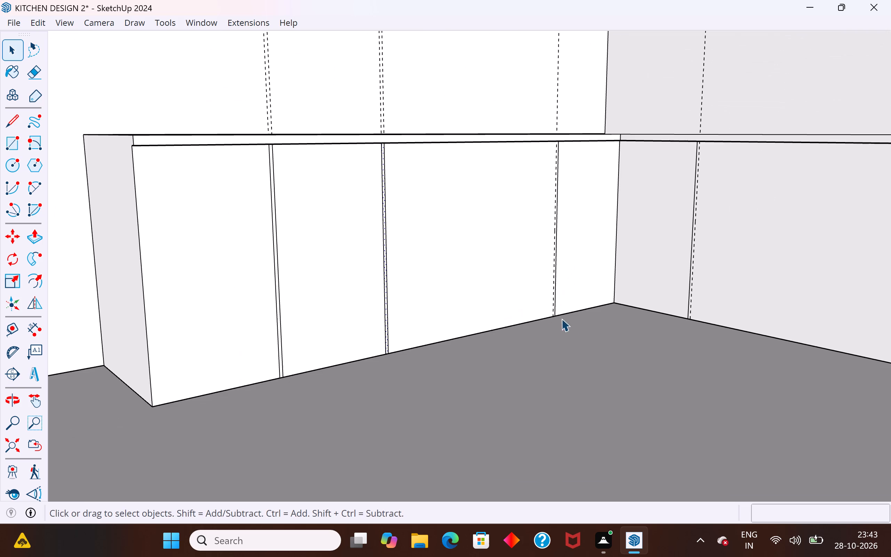
middle_drag(537, 330, 481, 327)
scroll(615, 237, up, 4)
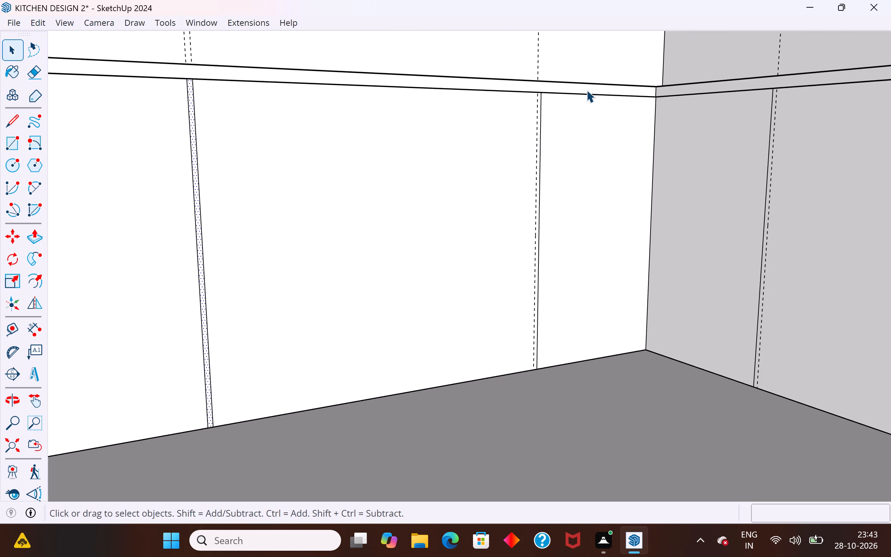
Draw a 2' 9 3/4" vertical line along the remaining guide beside the side run's front line nearest the inner corner.
scroll(586, 90, up, 2)
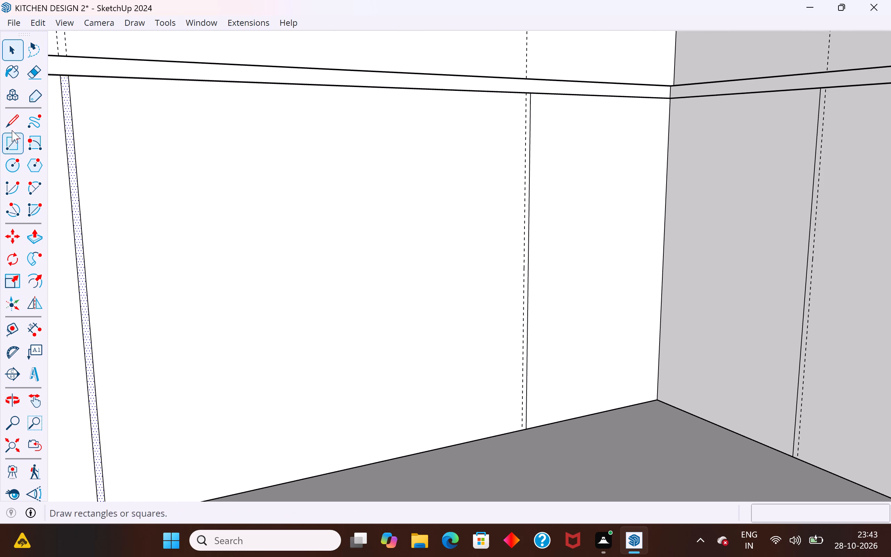
click(11, 114)
scroll(520, 432, up, 8)
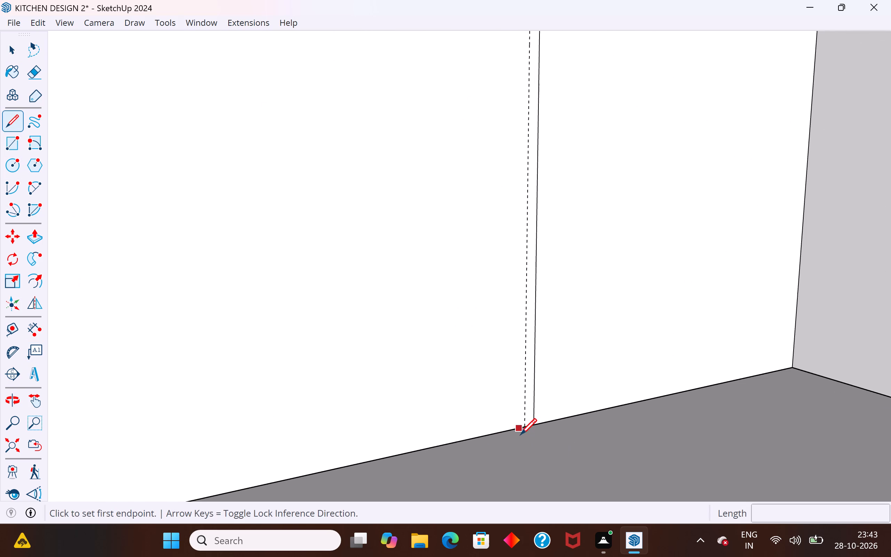
scroll(522, 429, up, 6)
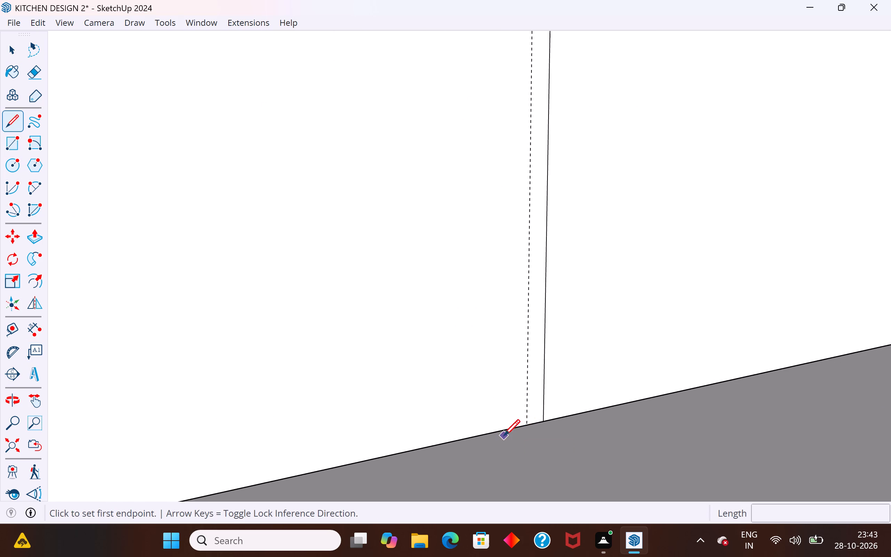
click(527, 422)
scroll(527, 422, down, 19)
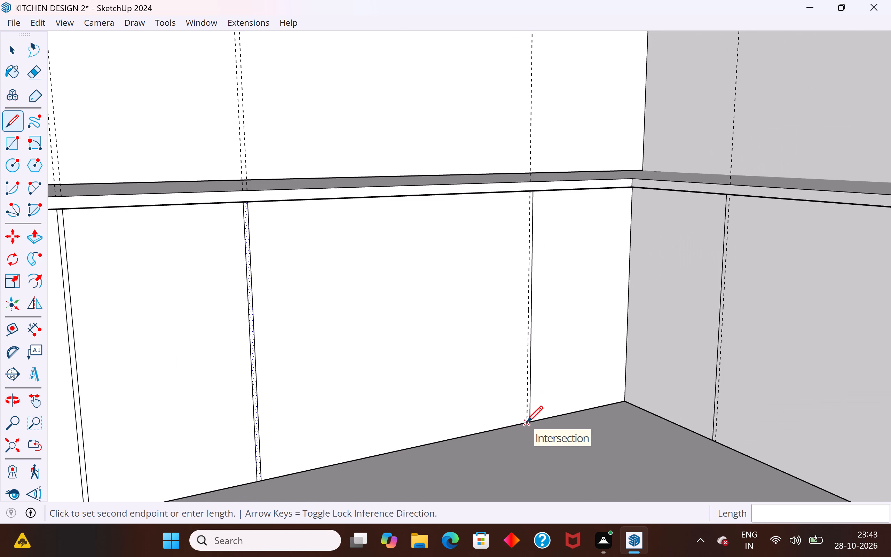
scroll(528, 215, up, 4)
middle_drag(528, 214, 536, 144)
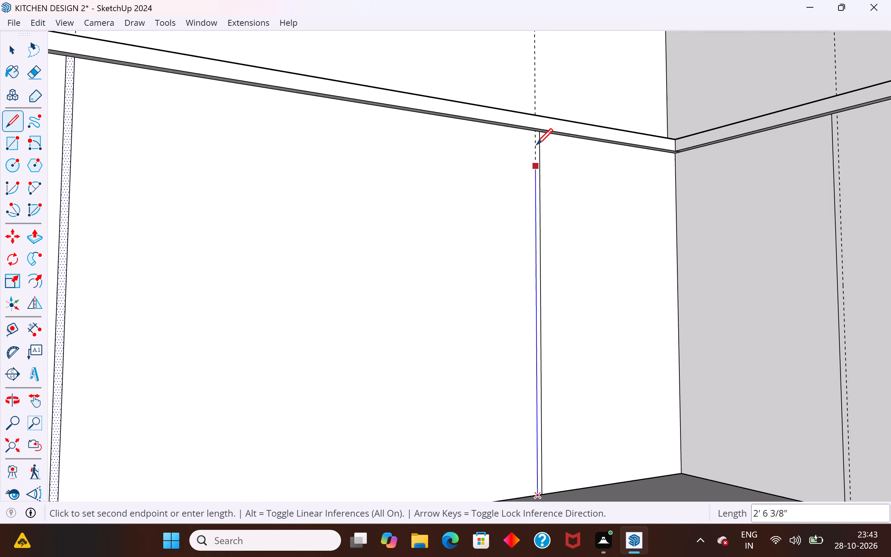
scroll(536, 144, up, 8)
click(534, 117)
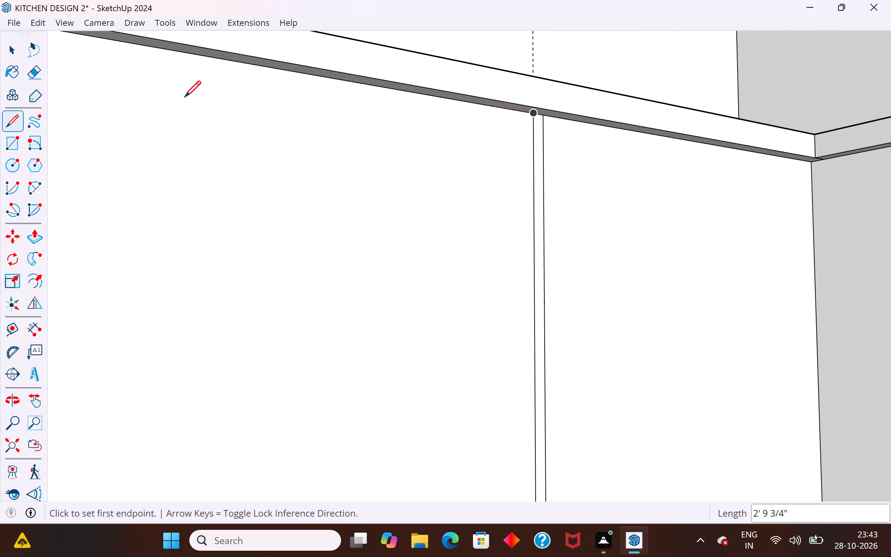
click(15, 46)
Draw a 2' 9 3/4" vertical line along the guide beside the back run's existing front line, from floor to countertop underside.
scroll(441, 230, down, 13)
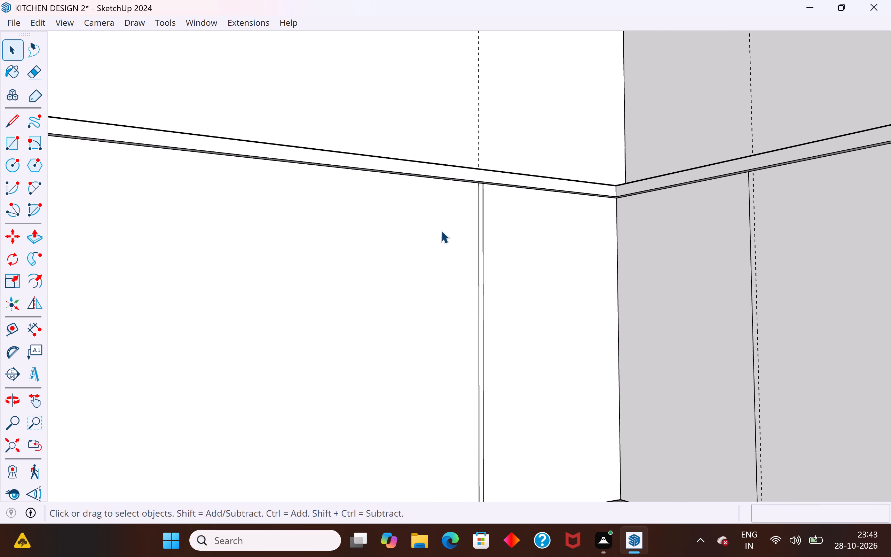
scroll(441, 230, down, 3)
middle_drag(441, 230, 609, 298)
scroll(567, 385, up, 4)
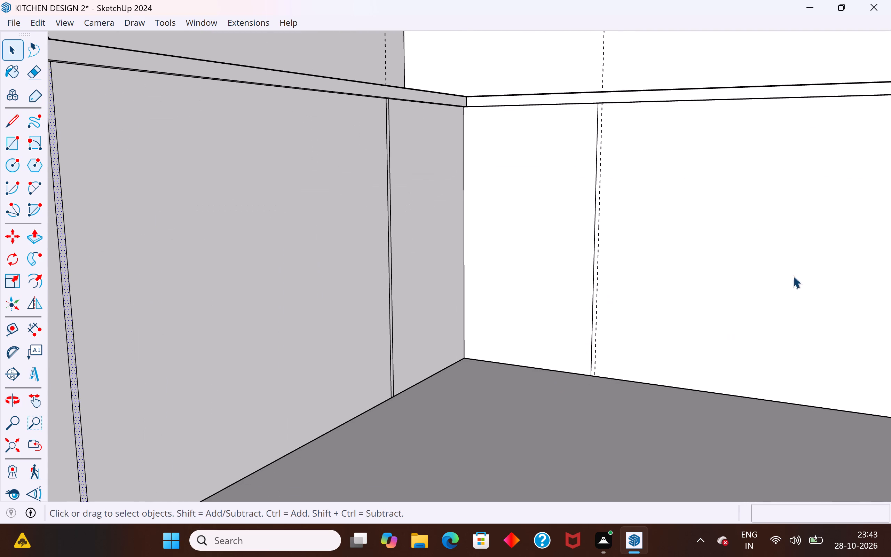
click(15, 116)
scroll(593, 367, up, 4)
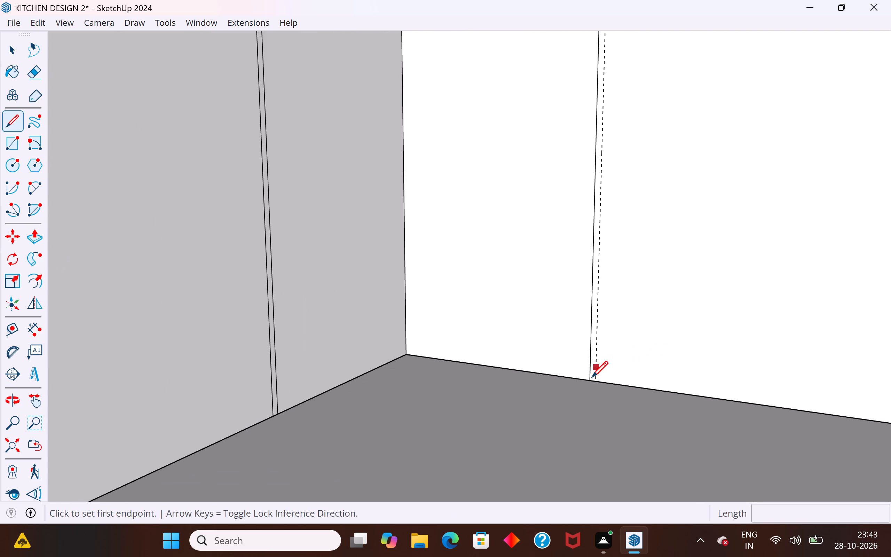
scroll(592, 383, up, 9)
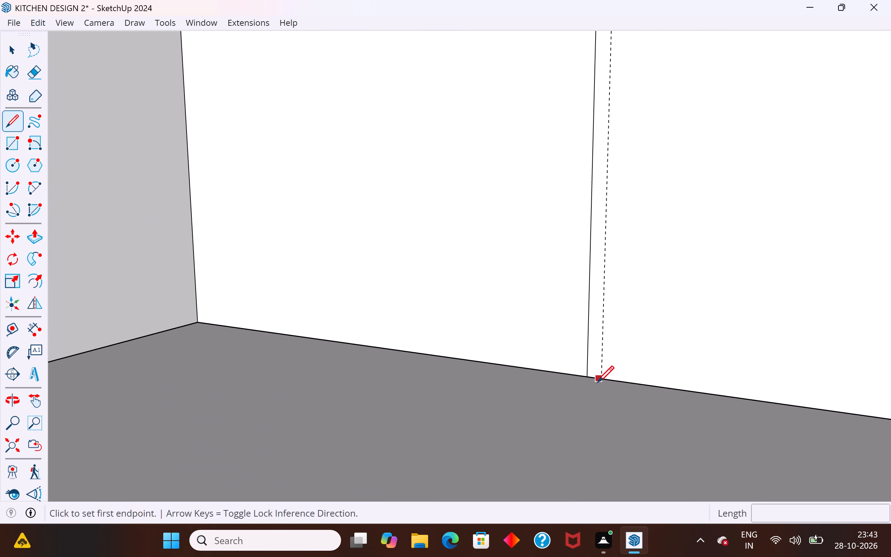
click(604, 376)
scroll(585, 460, down, 18)
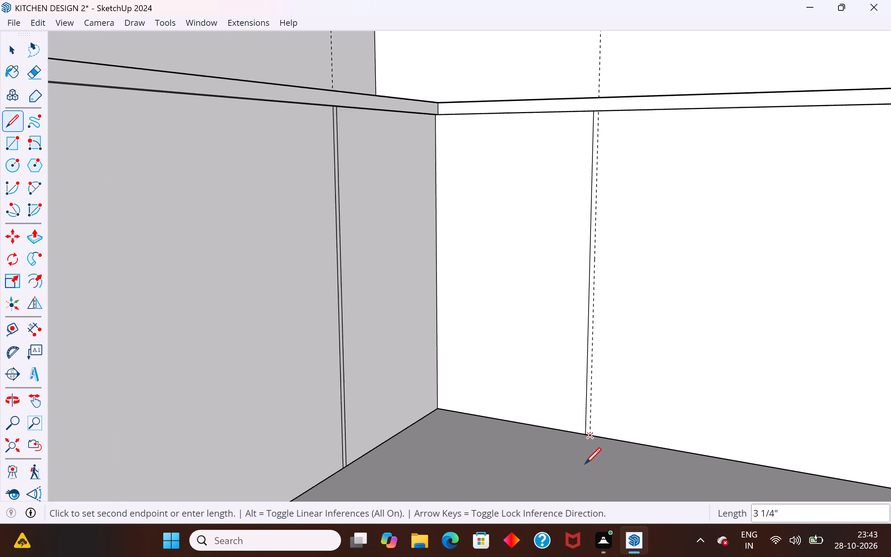
scroll(597, 225, up, 3)
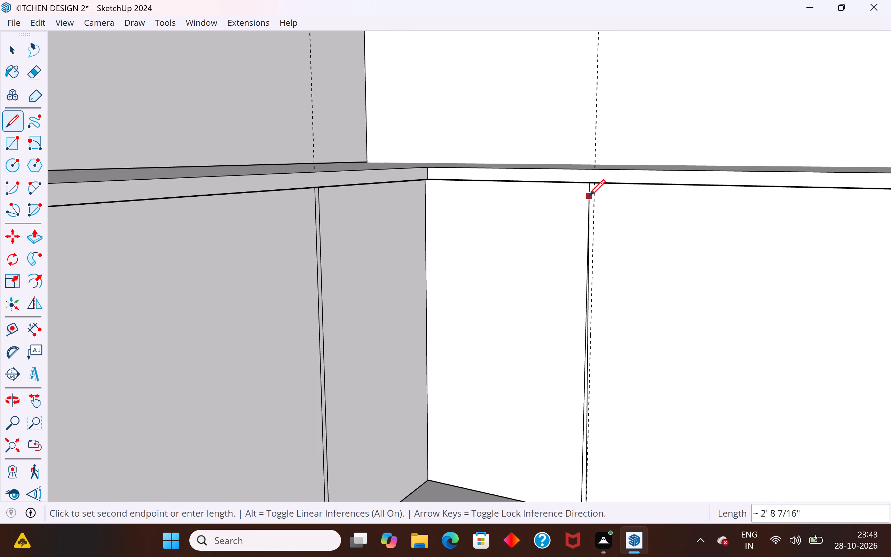
scroll(589, 196, up, 3)
middle_drag(599, 192, 584, 133)
scroll(583, 141, up, 8)
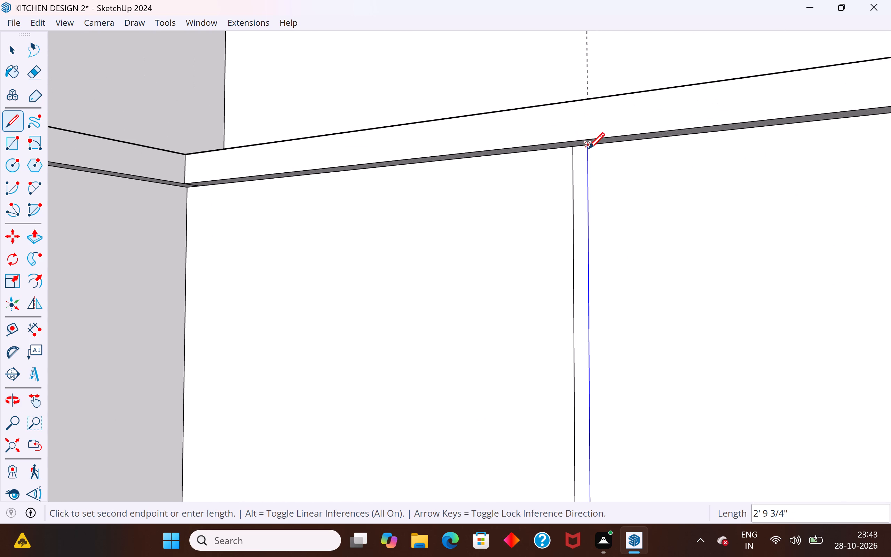
click(588, 145)
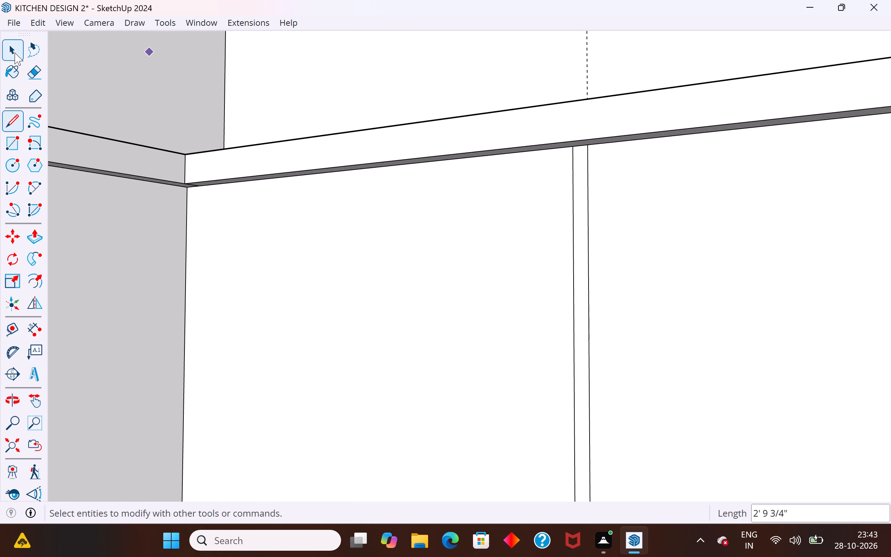
click(15, 53)
Place a vertical guide on the back run's front, 1'6" from the gap line toward the refrigerator.
scroll(330, 225, down, 20)
scroll(330, 225, down, 3)
middle_drag(441, 205, 488, 289)
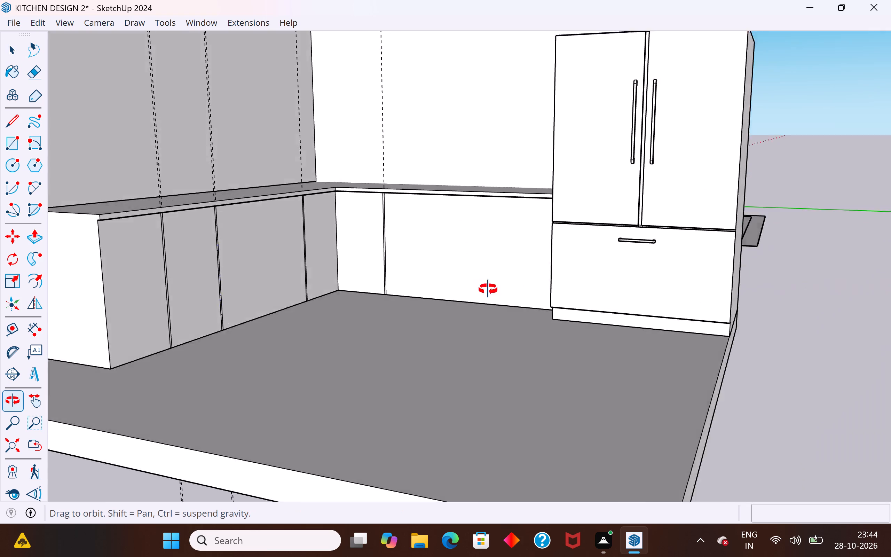
middle_drag(488, 289, 626, 295)
scroll(545, 238, up, 1)
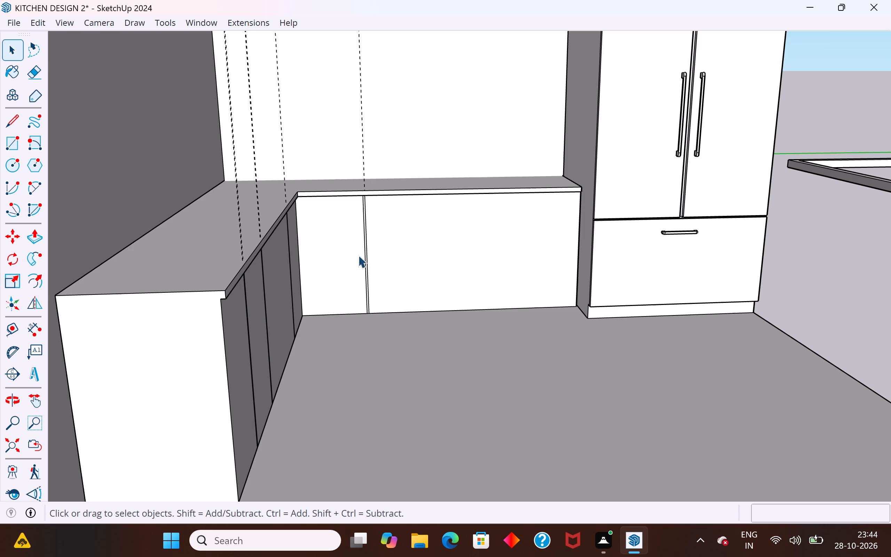
scroll(511, 204, up, 2)
middle_drag(524, 220, 352, 264)
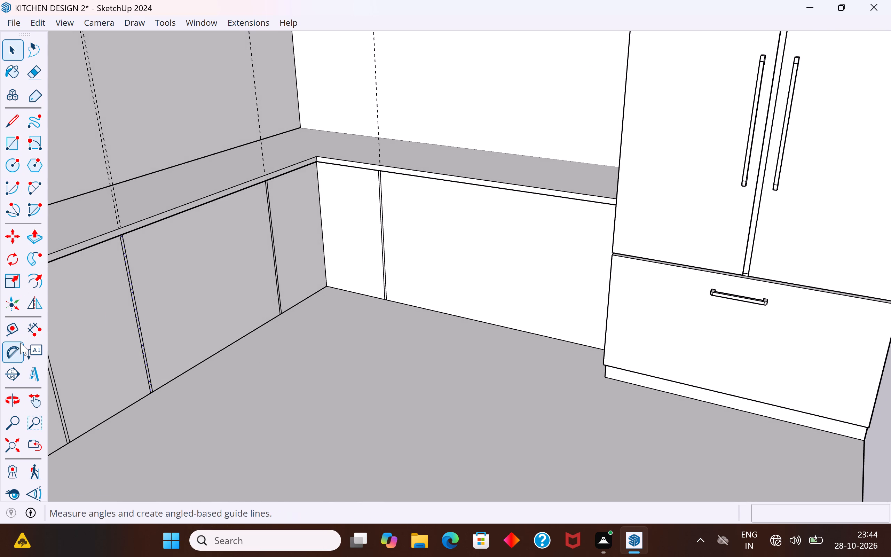
click(17, 322)
middle_drag(467, 274, 502, 180)
scroll(388, 232, up, 4)
click(379, 222)
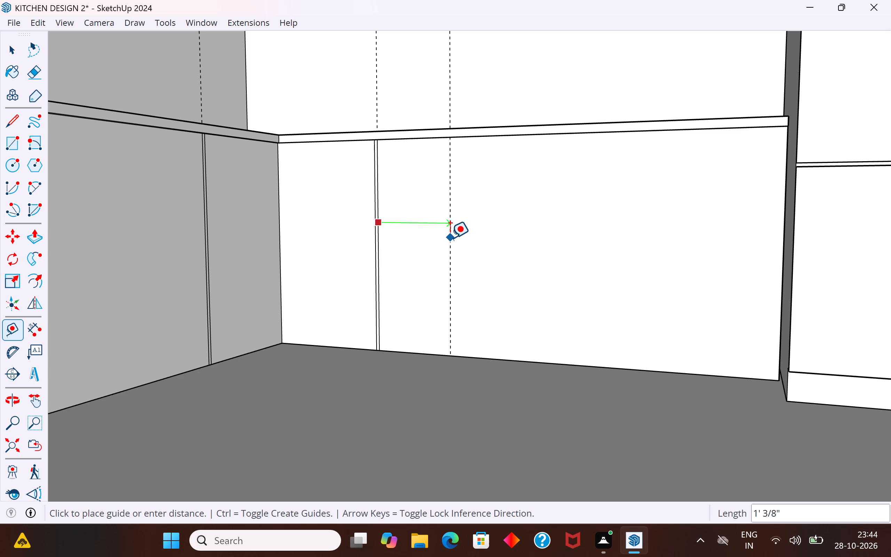
text(1'6")
key(Return)
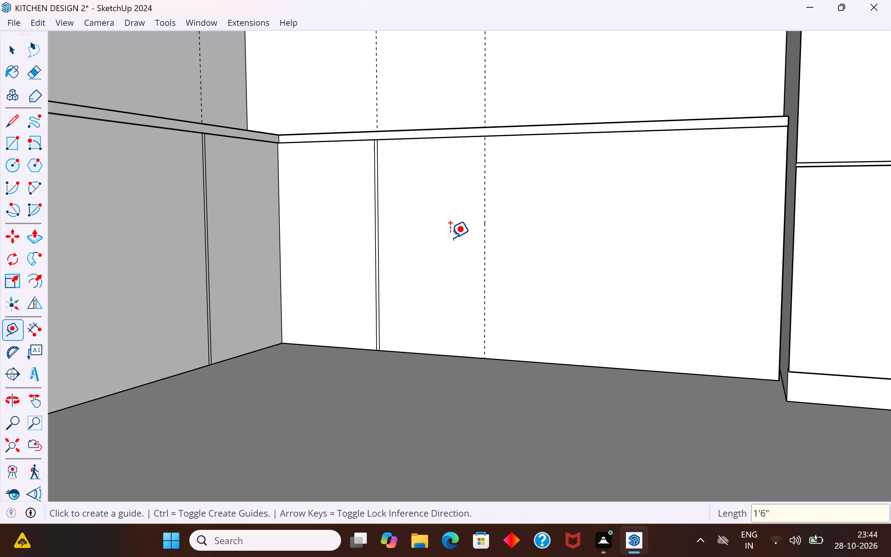
Place a second vertical guide on the back run's front, 1'6" beyond the first toward the refrigerator.
click(483, 249)
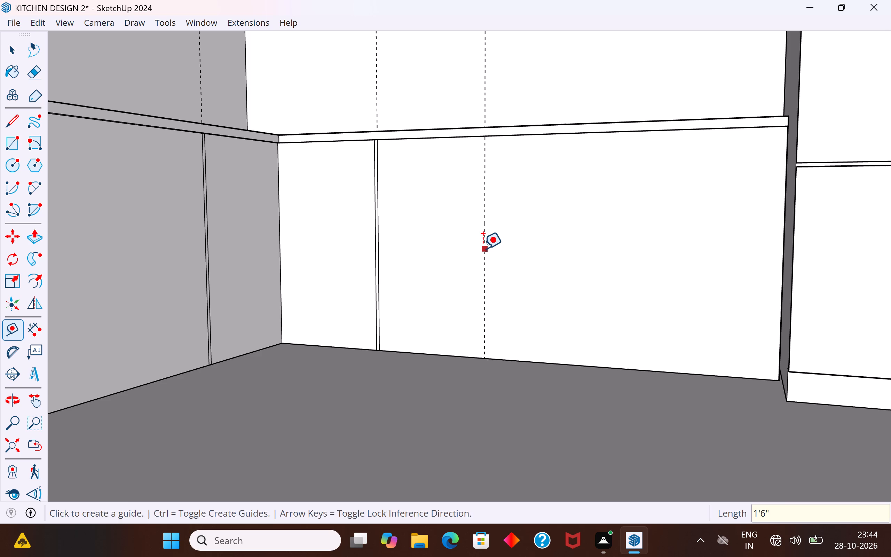
text(1'6")
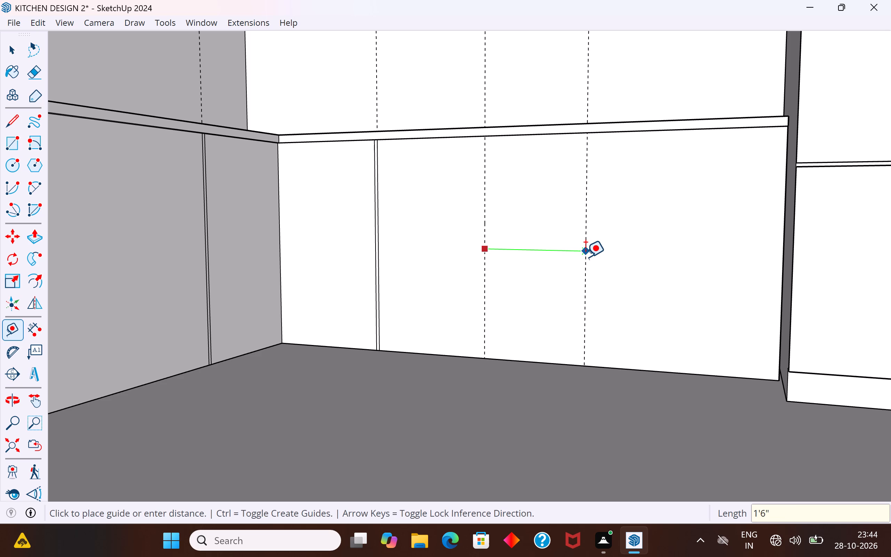
key(Return)
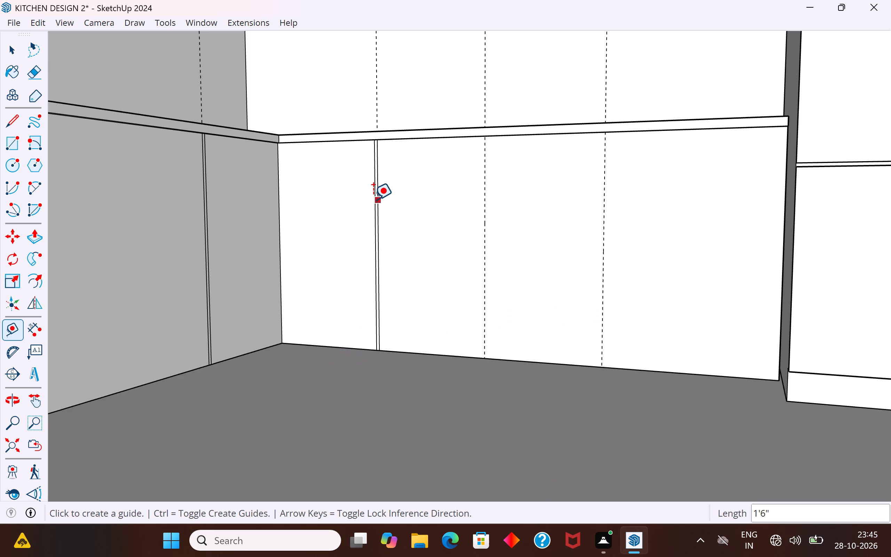
middle_drag(513, 284, 585, 376)
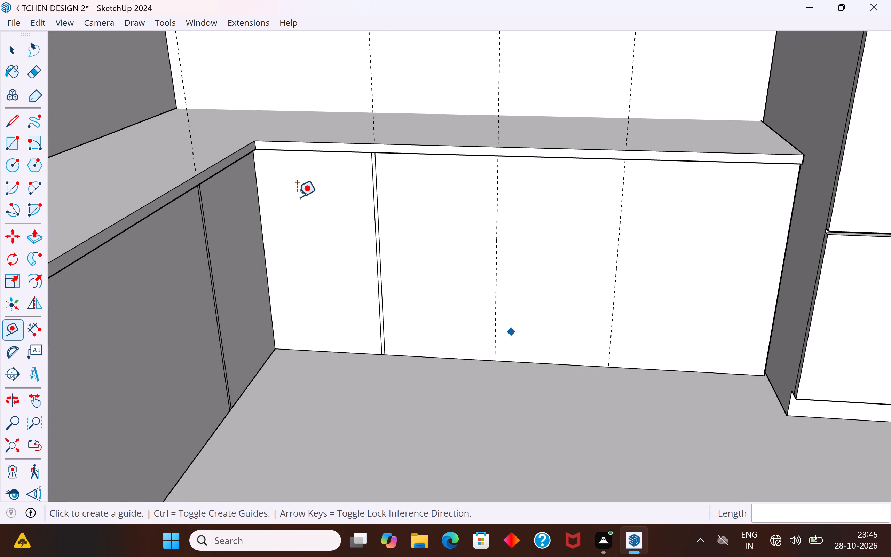
click(15, 45)
Add a gap guide 0.5" from the first 1'6" guide on the back run, on its refrigerator side.
scroll(529, 377, down, 5)
middle_drag(530, 376, 460, 358)
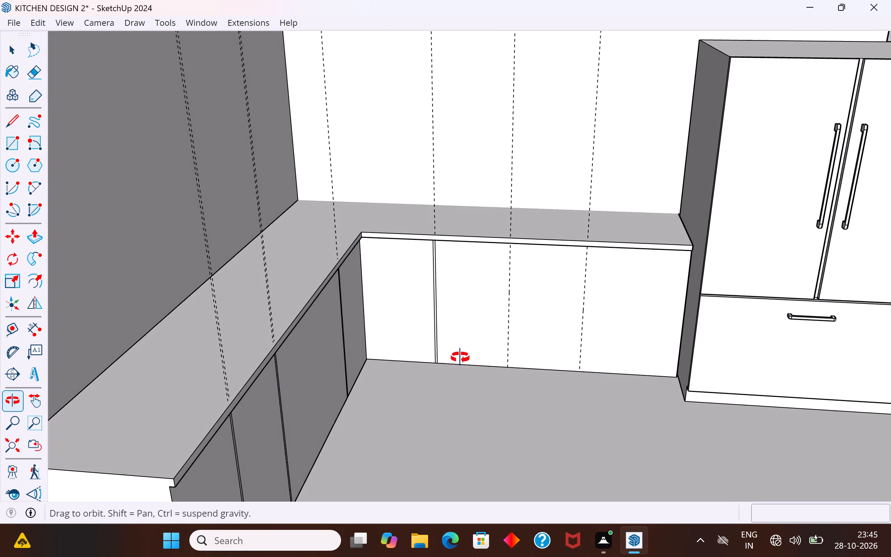
middle_drag(460, 358, 540, 336)
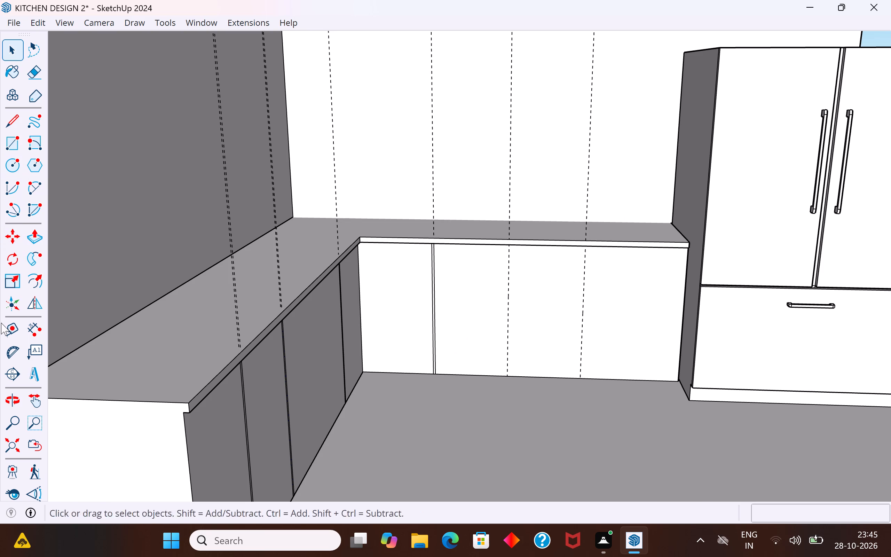
click(14, 323)
middle_drag(476, 382, 435, 347)
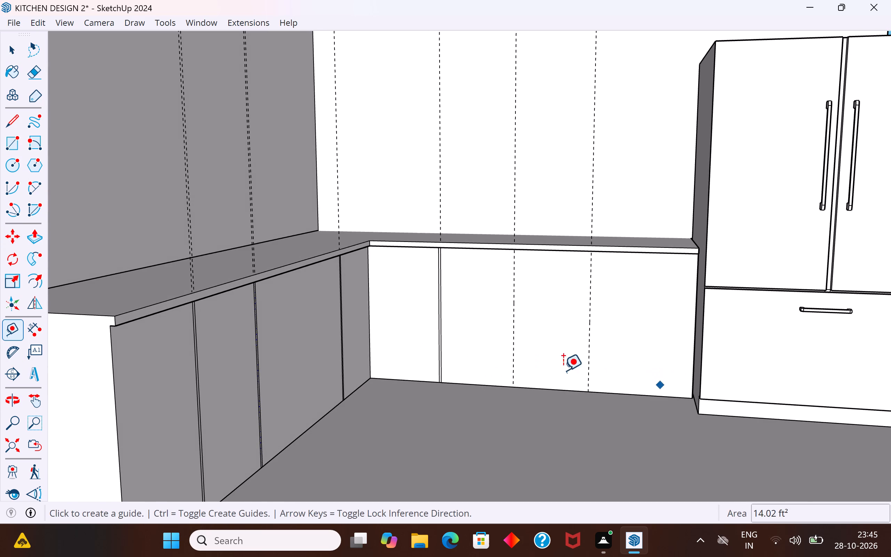
scroll(488, 348, down, 5)
middle_drag(575, 411, 525, 358)
scroll(526, 345, up, 7)
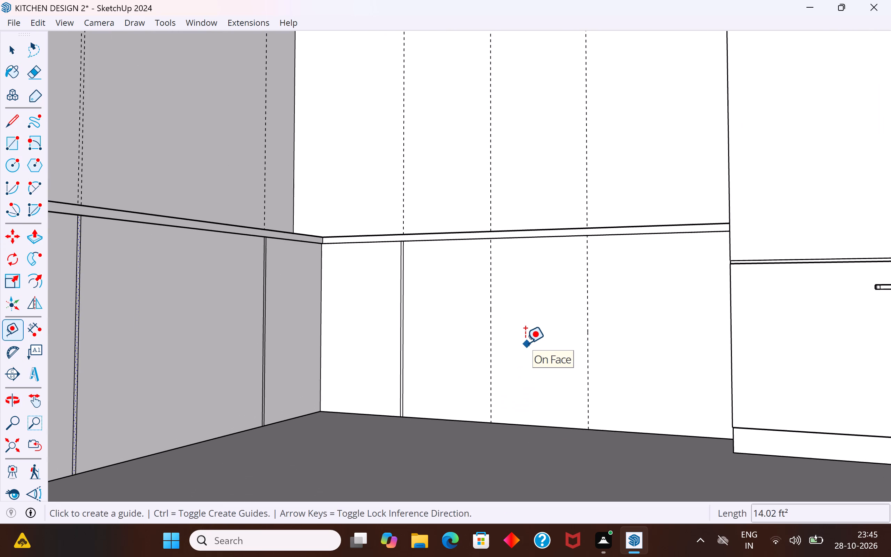
click(489, 302)
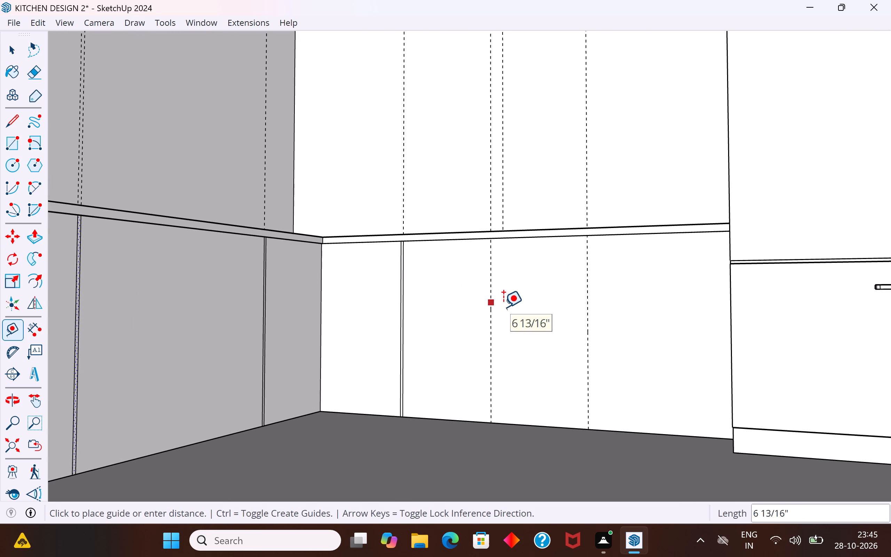
text(0.5")
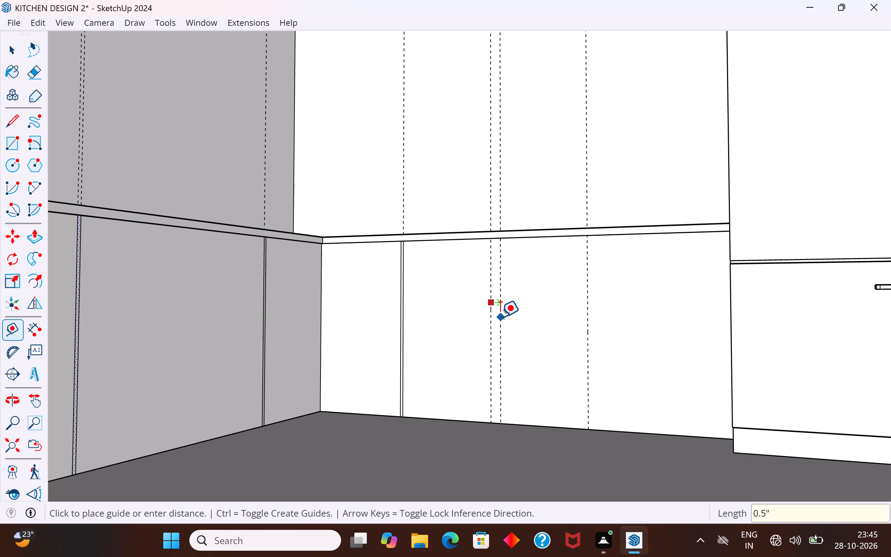
key(Return)
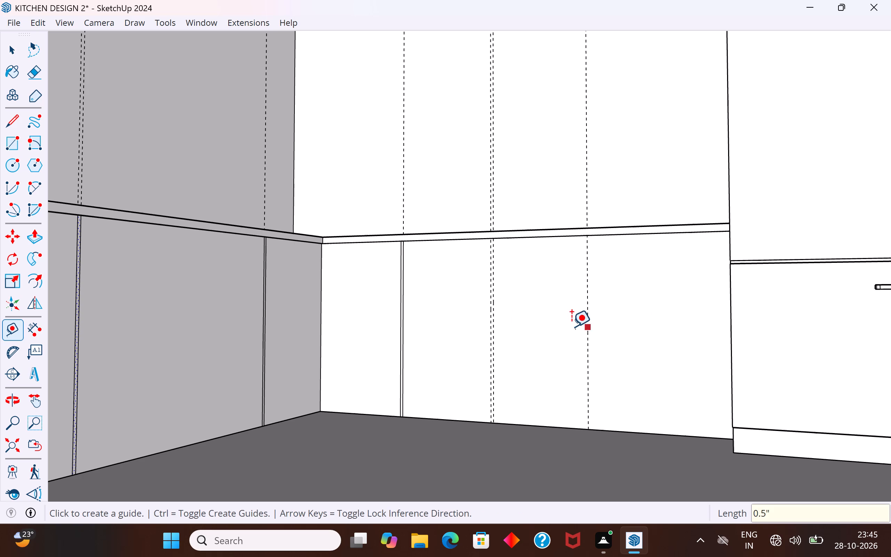
Add a gap guide 0.5" from the second 1'6" guide on the back run, on its refrigerator side.
click(590, 320)
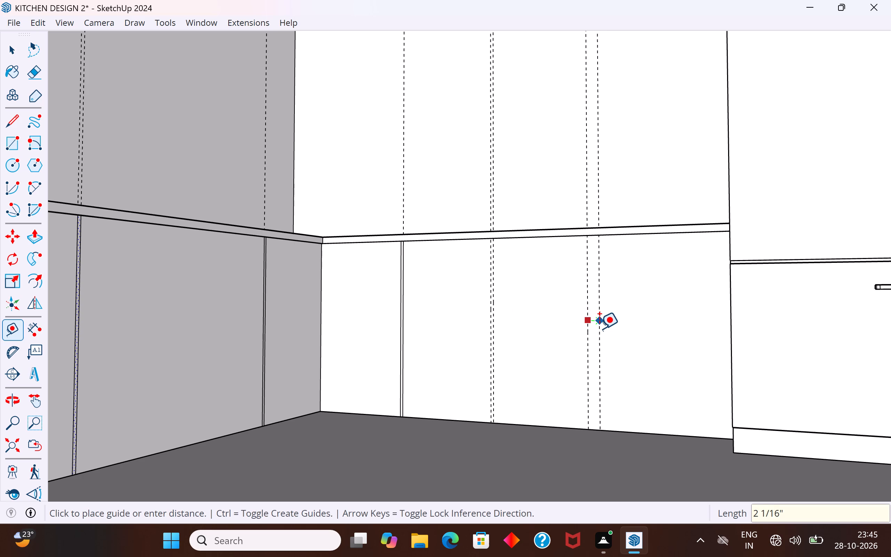
text(0.5")
key(Return)
Inspect the back run's guide pairs and the remaining front section beside the refrigerator.
scroll(599, 329, down, 4)
middle_drag(601, 332, 679, 291)
scroll(618, 312, up, 4)
middle_drag(630, 313, 634, 294)
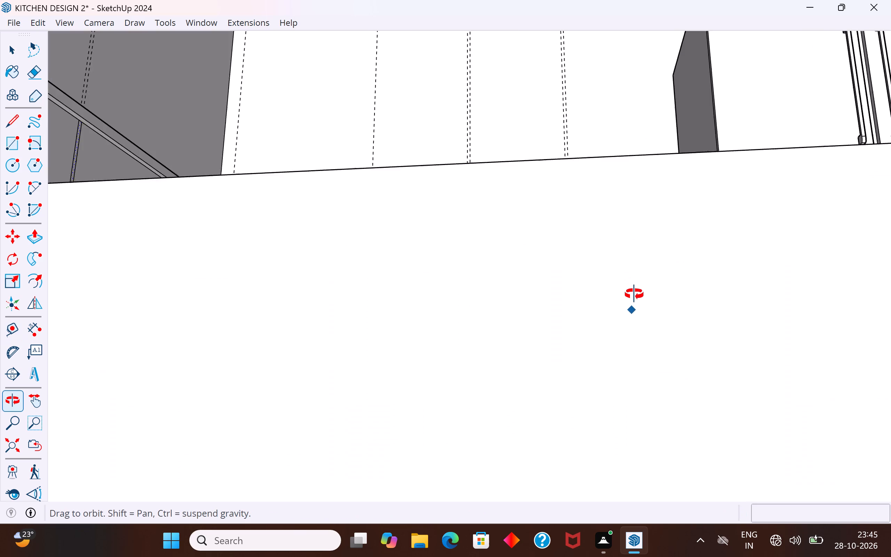
middle_drag(634, 294, 640, 298)
scroll(638, 250, up, 4)
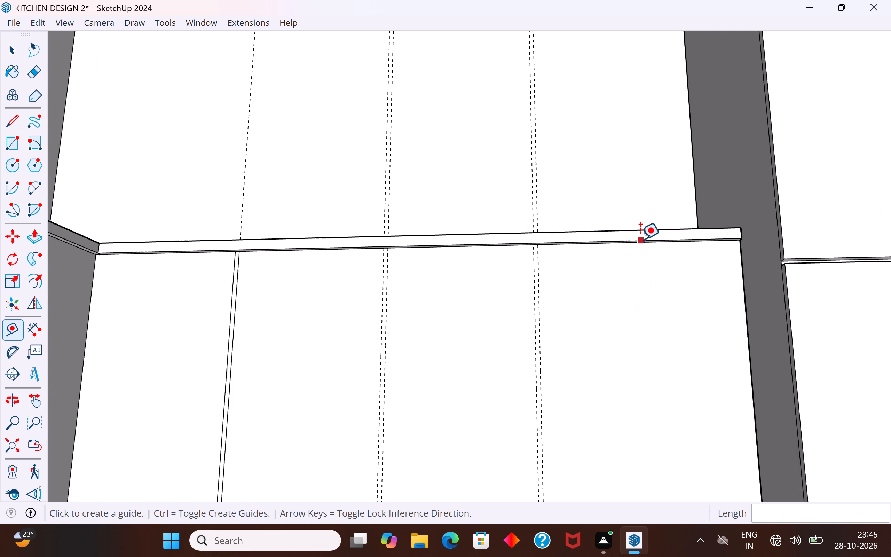
scroll(639, 250, up, 3)
scroll(681, 152, down, 5)
middle_drag(681, 222, 668, 288)
scroll(567, 409, down, 11)
scroll(480, 376, down, 5)
scroll(482, 295, down, 10)
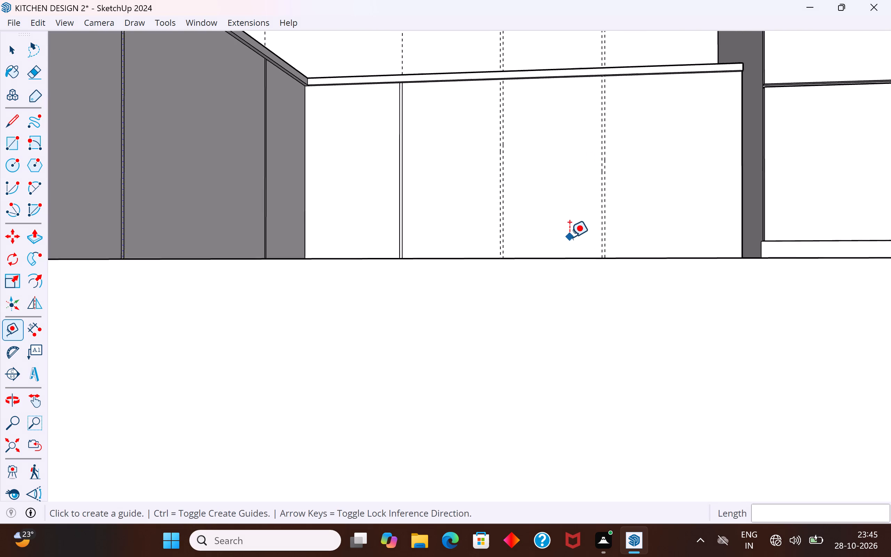
scroll(569, 237, down, 4)
scroll(634, 144, up, 8)
middle_drag(613, 163, 584, 143)
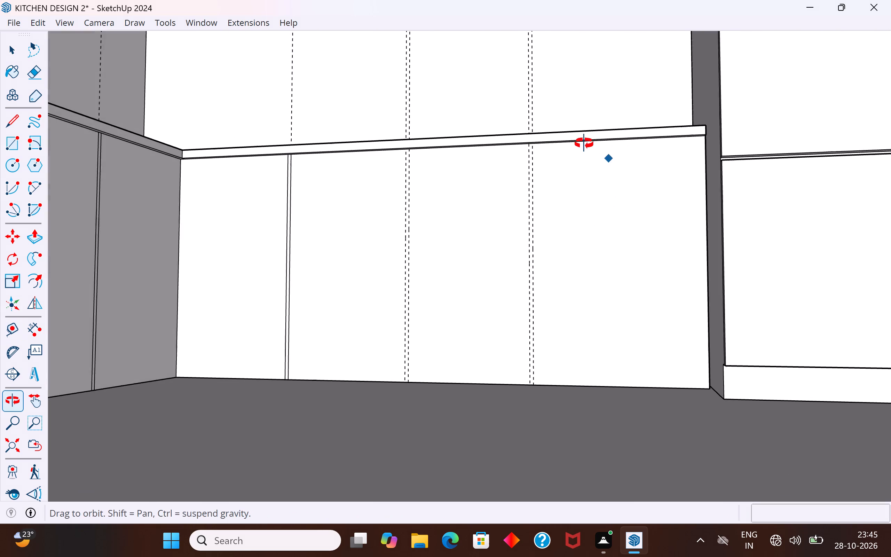
Add two horizontal guides across the back run's front, the first 1' below its top edge and the second 1' below that.
middle_drag(584, 143, 557, 143)
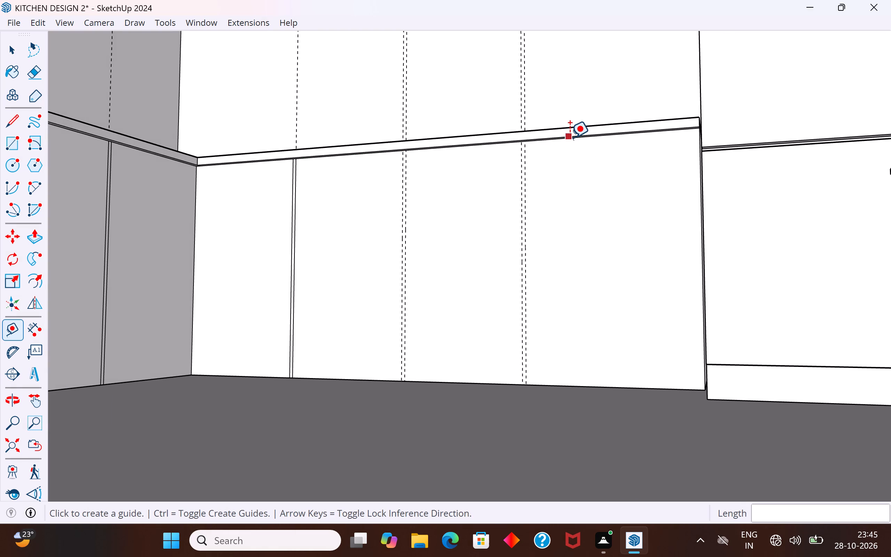
scroll(563, 152, up, 3)
click(568, 135)
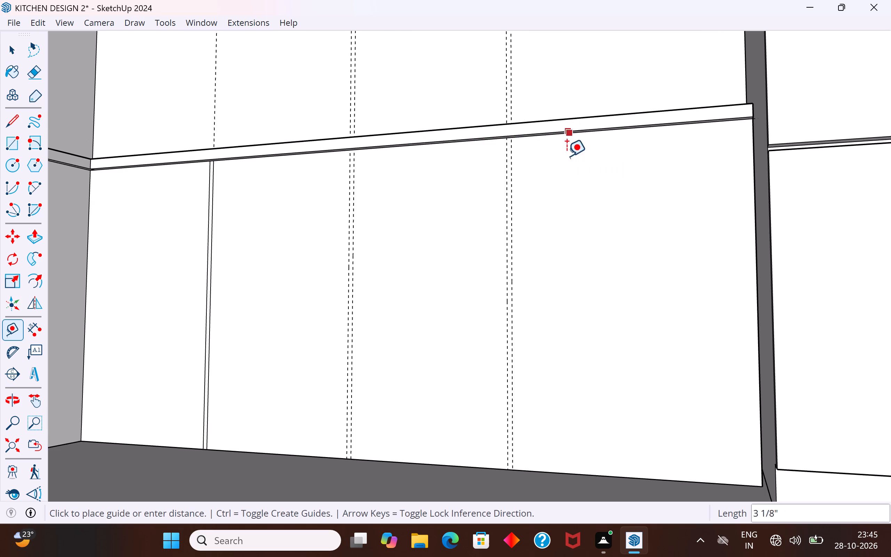
text(1')
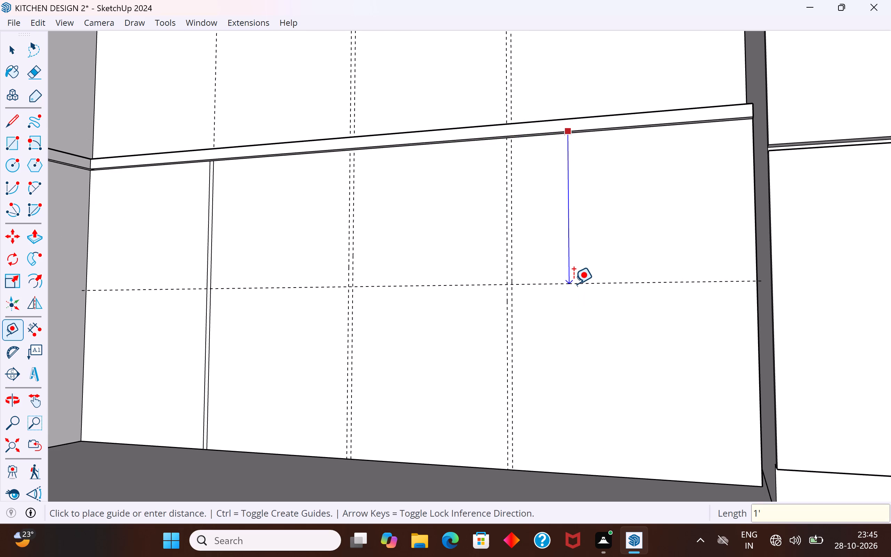
key(Return)
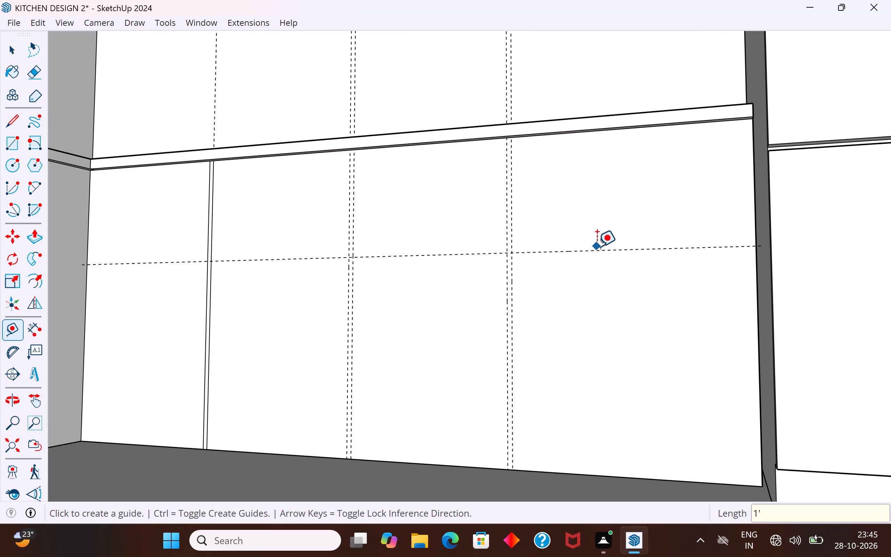
click(598, 247)
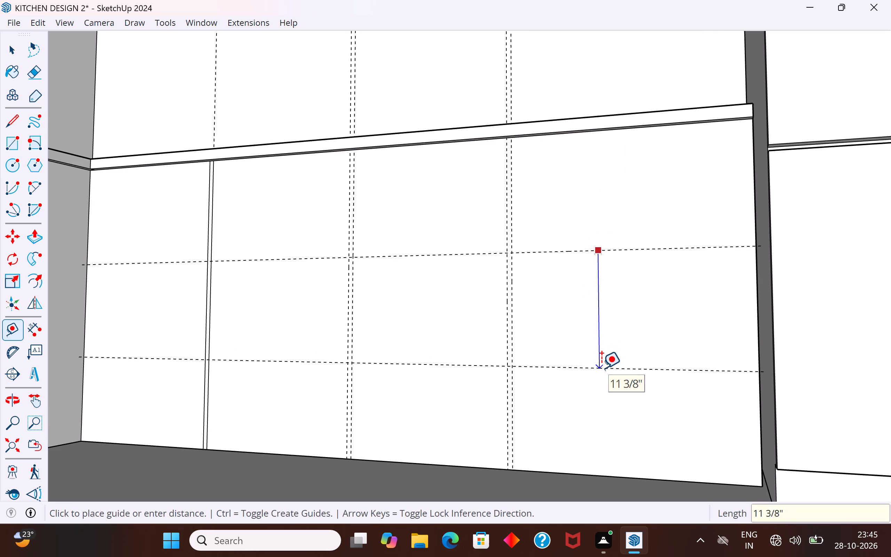
text(1')
key(Return)
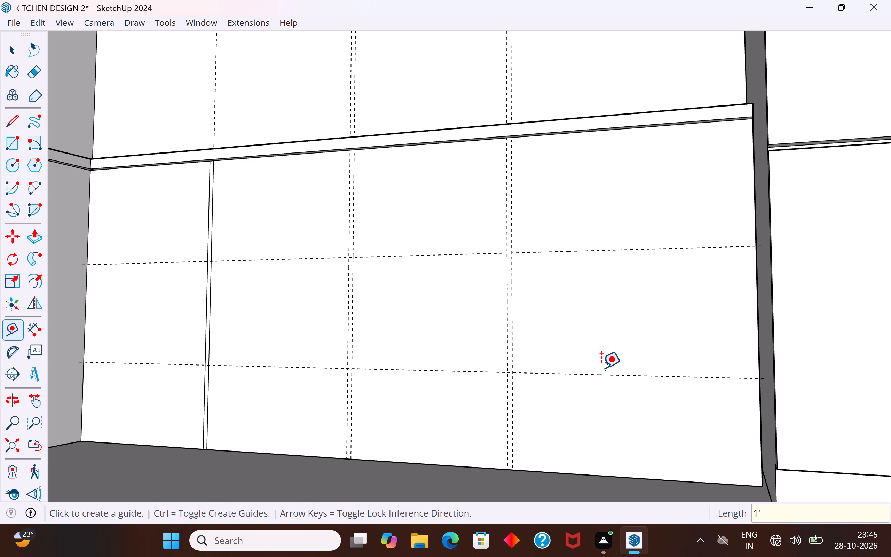
click(10, 49)
Draw a vertical line about 2' 9 3/4" long down the back run's front along the first 1'6" guide, from top edge to floor.
scroll(555, 238, down, 6)
middle_drag(505, 274, 532, 290)
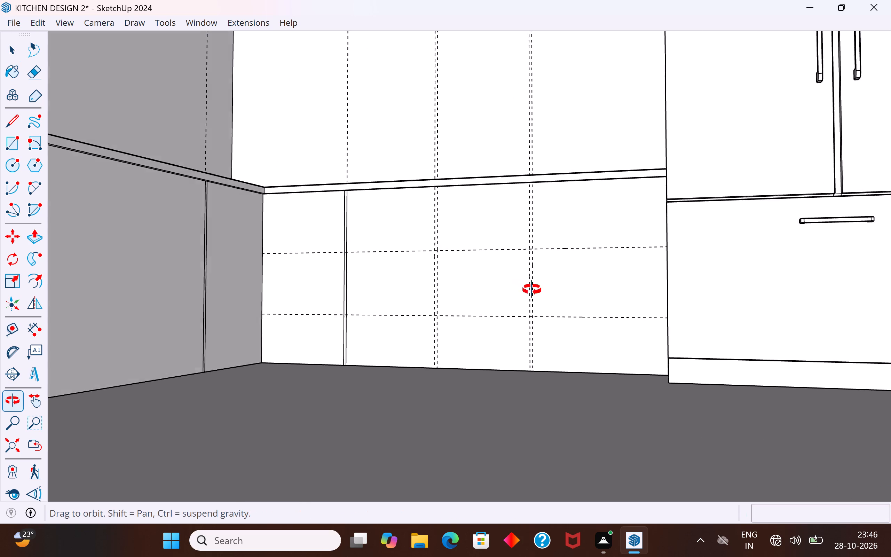
middle_drag(532, 290, 470, 299)
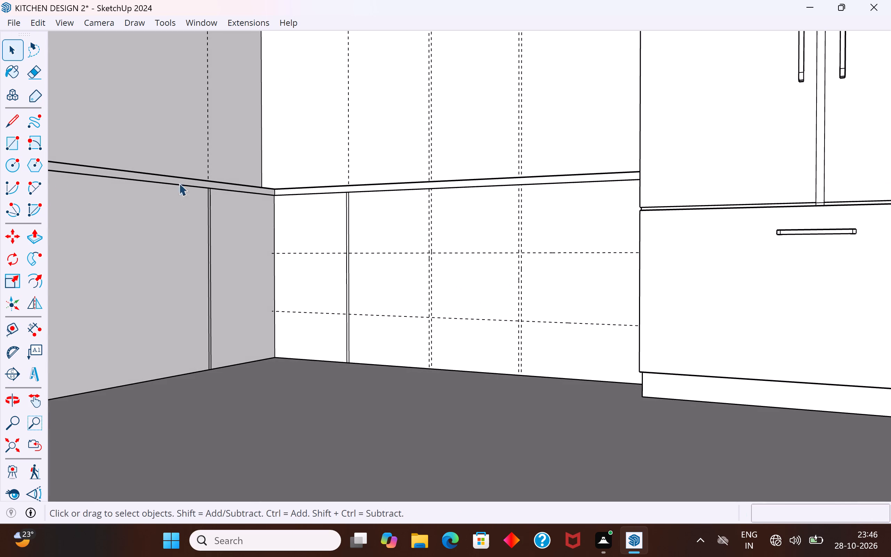
click(17, 118)
scroll(442, 290, up, 2)
scroll(423, 356, up, 2)
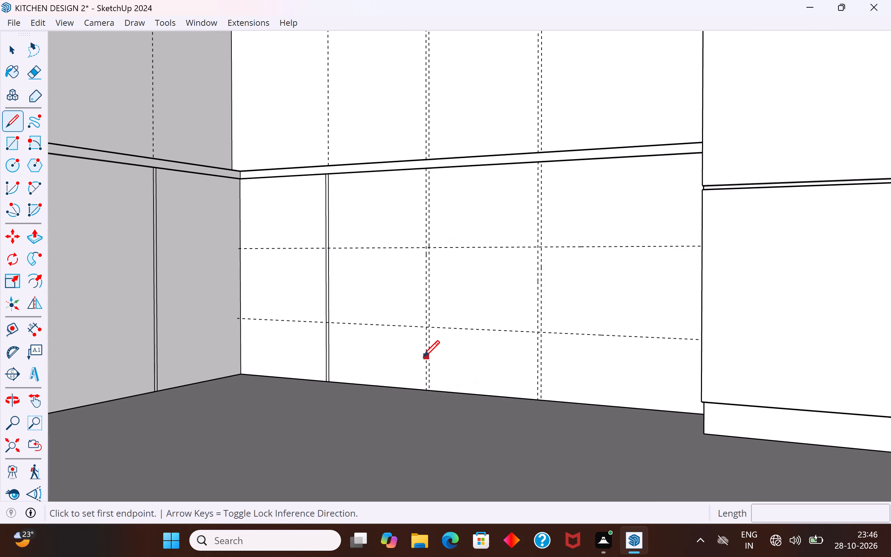
scroll(423, 356, up, 4)
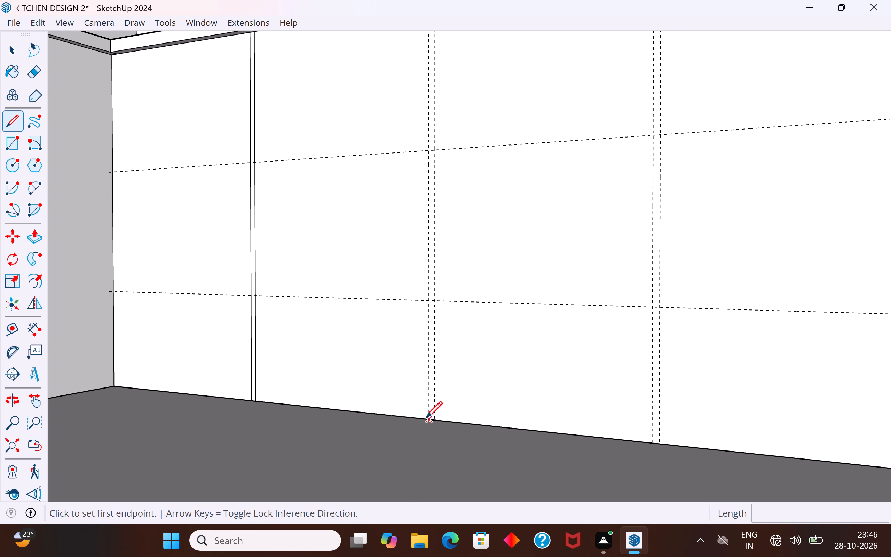
scroll(418, 497, down, 5)
scroll(446, 420, down, 4)
middle_drag(441, 353, 439, 306)
scroll(436, 255, up, 4)
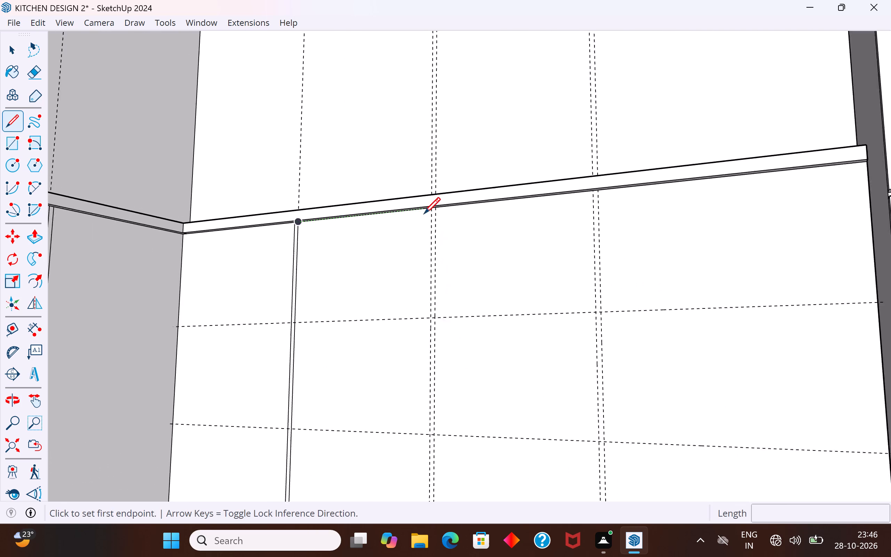
scroll(424, 213, up, 7)
click(438, 203)
scroll(438, 202, down, 4)
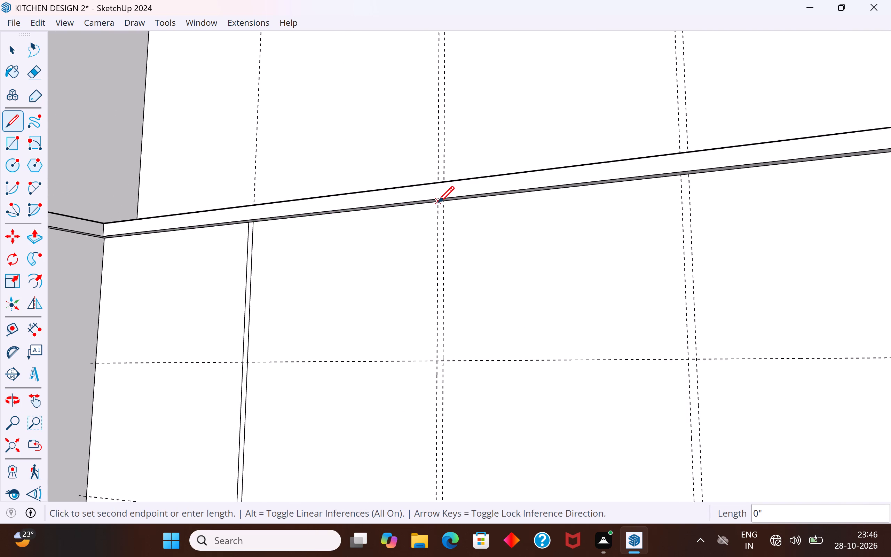
scroll(438, 202, down, 5)
click(432, 488)
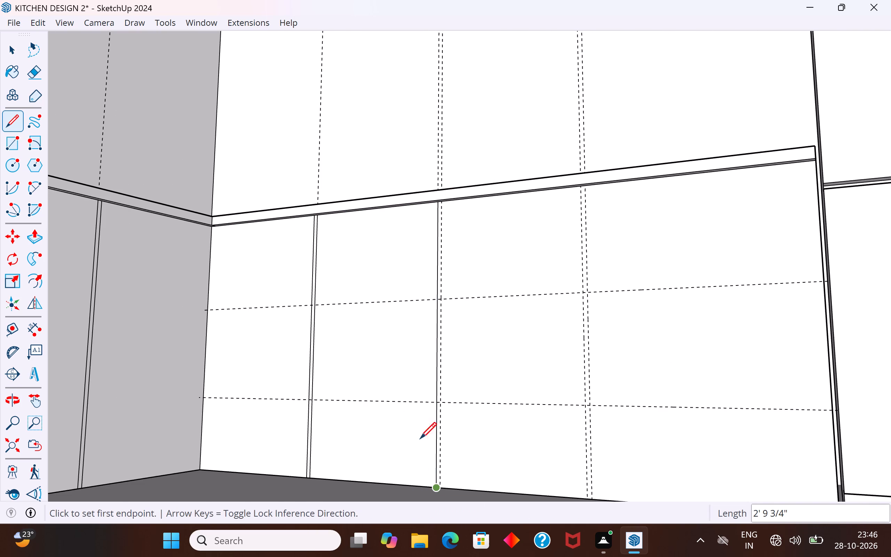
click(11, 44)
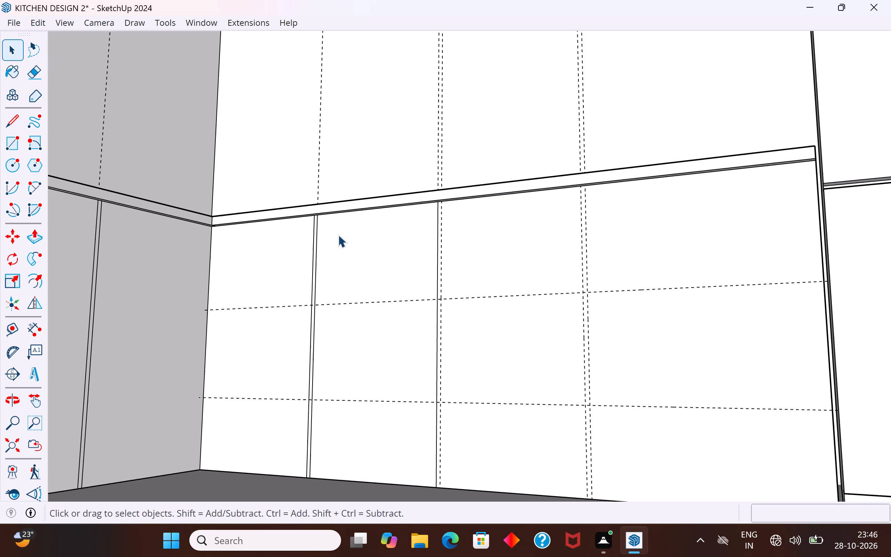
click(377, 259)
Draw a matching full-height line along the 0.5" gap guide beside it, on the refrigerator side.
click(10, 125)
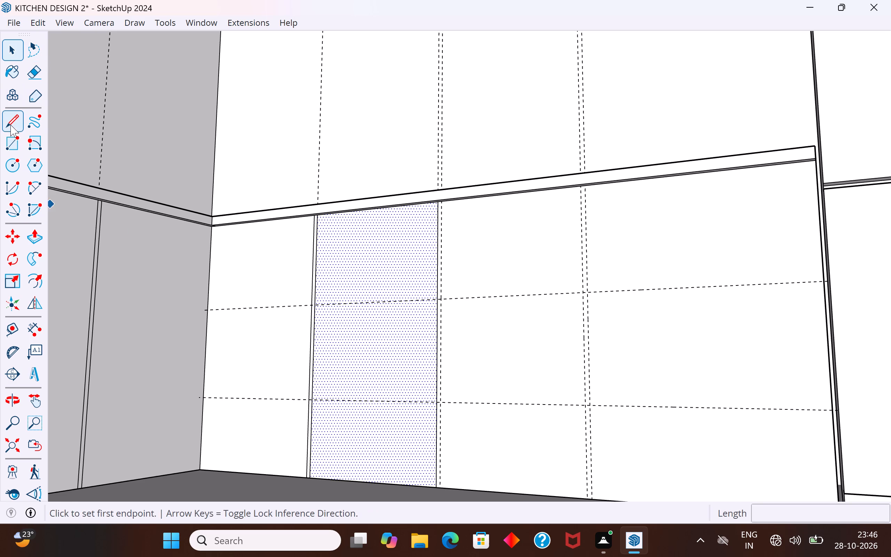
scroll(466, 190, down, 2)
scroll(461, 209, up, 13)
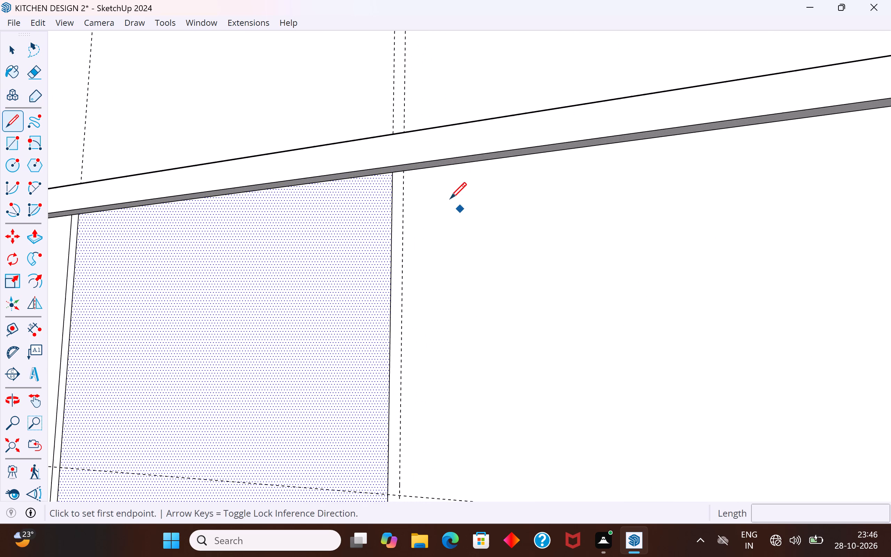
click(406, 175)
scroll(406, 175, down, 12)
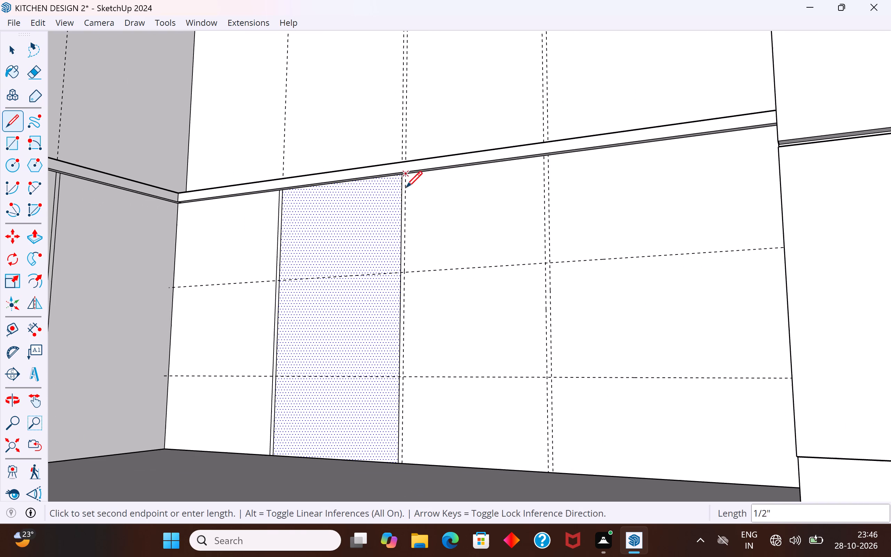
scroll(398, 466, up, 4)
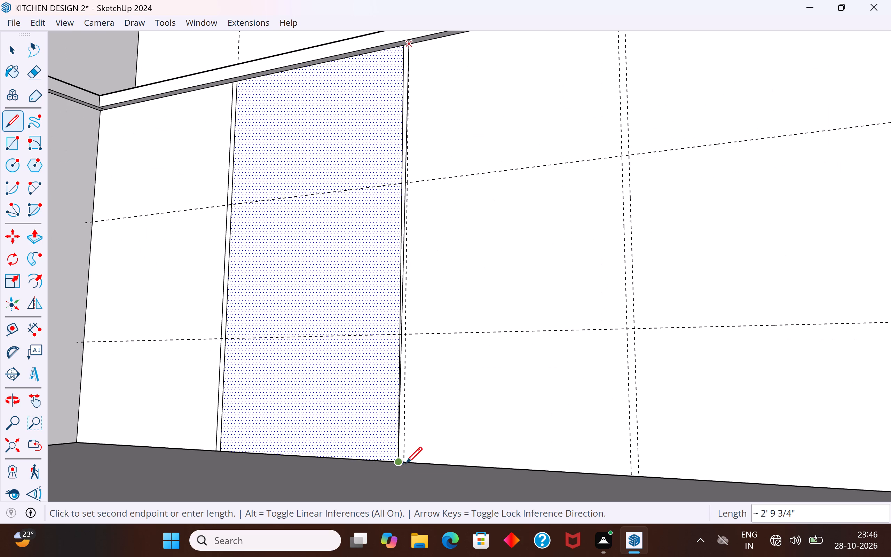
scroll(406, 465, up, 5)
click(405, 463)
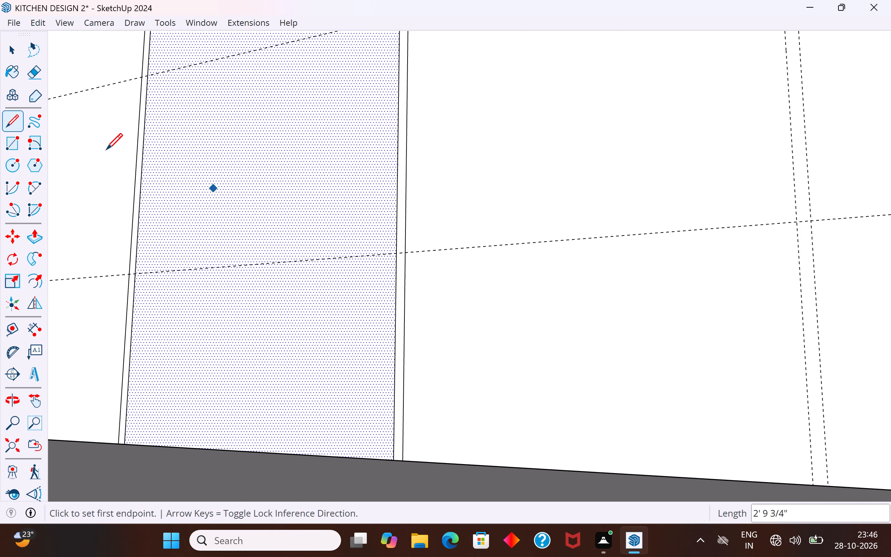
click(15, 51)
scroll(461, 292, down, 6)
click(486, 305)
Draw a vertical line about 2' 9 3/4" long along the second 1'6" guide on the back run's front.
scroll(441, 394, down, 4)
middle_drag(441, 439, 503, 456)
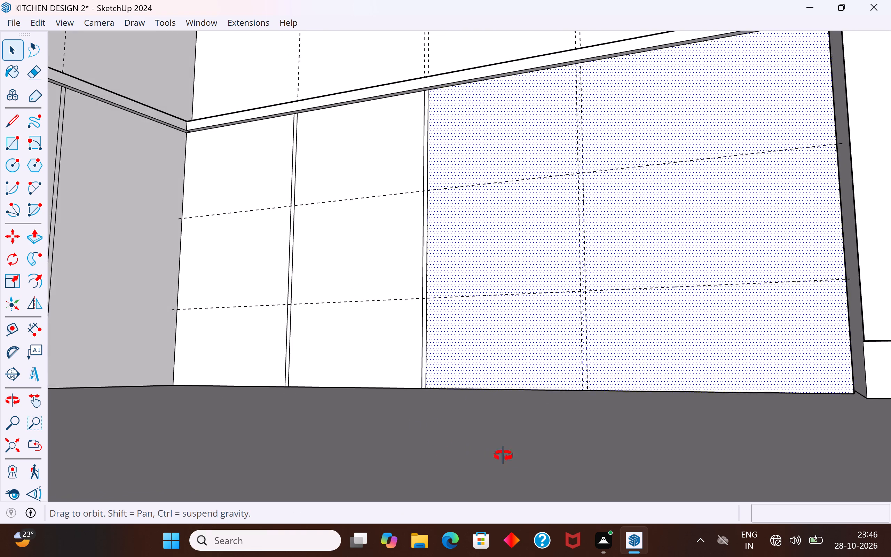
middle_drag(503, 456, 466, 446)
scroll(465, 446, up, 1)
scroll(444, 471, down, 5)
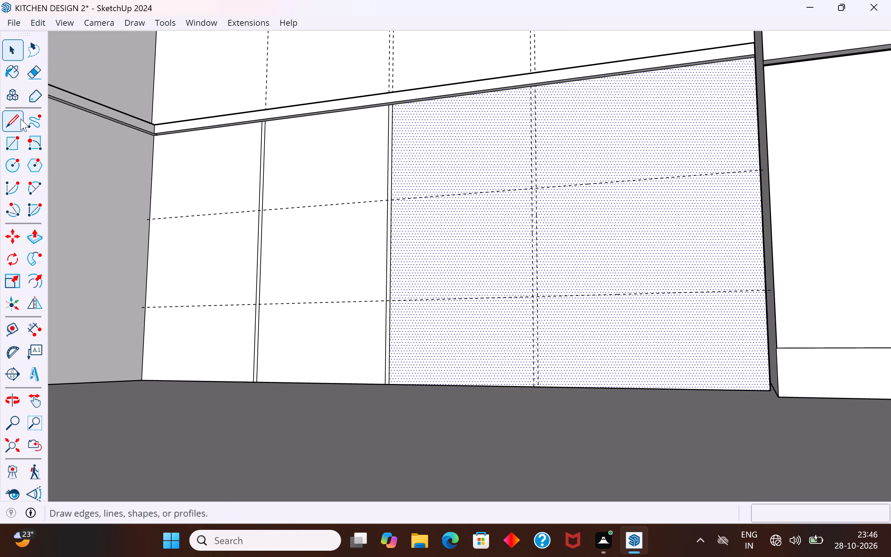
click(15, 121)
scroll(506, 122, up, 4)
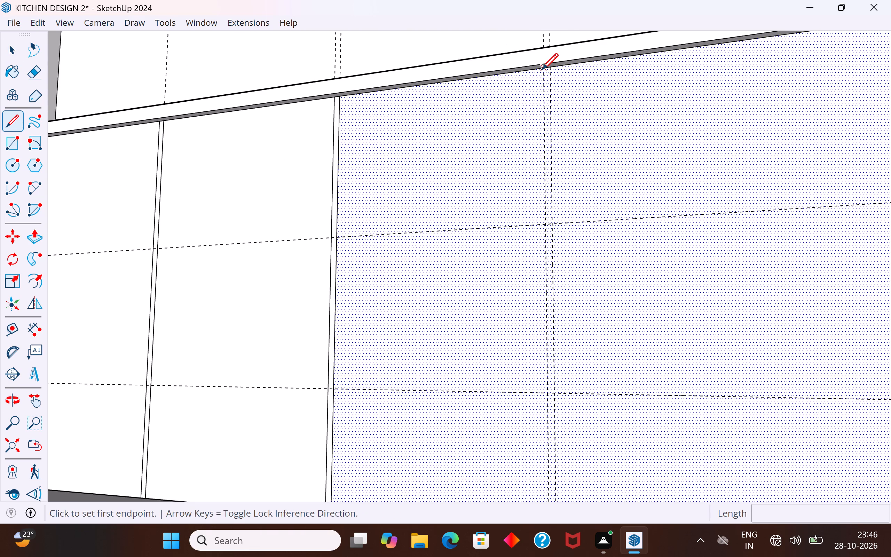
click(542, 69)
scroll(542, 69, down, 4)
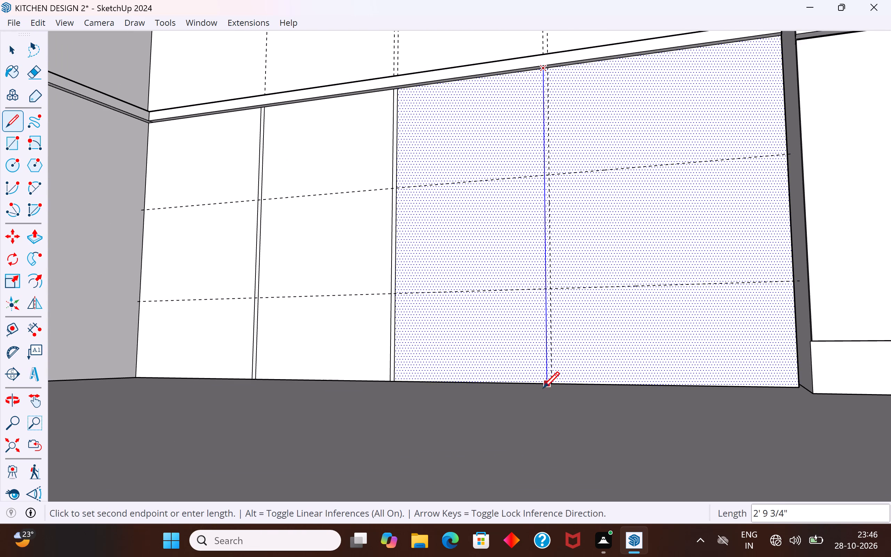
click(543, 388)
Draw the second gap's other edge along its 0.5" guide, from the back run front's top edge to the floor.
click(10, 126)
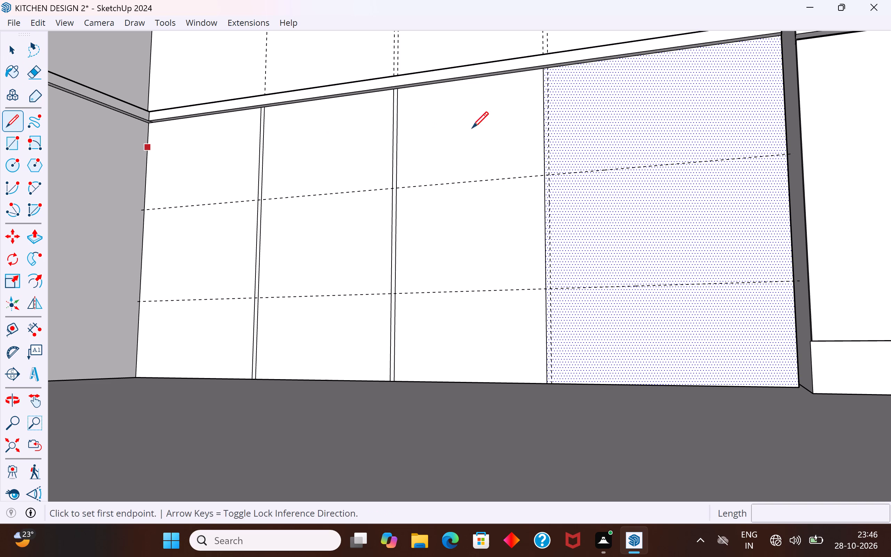
scroll(561, 83, up, 7)
click(542, 62)
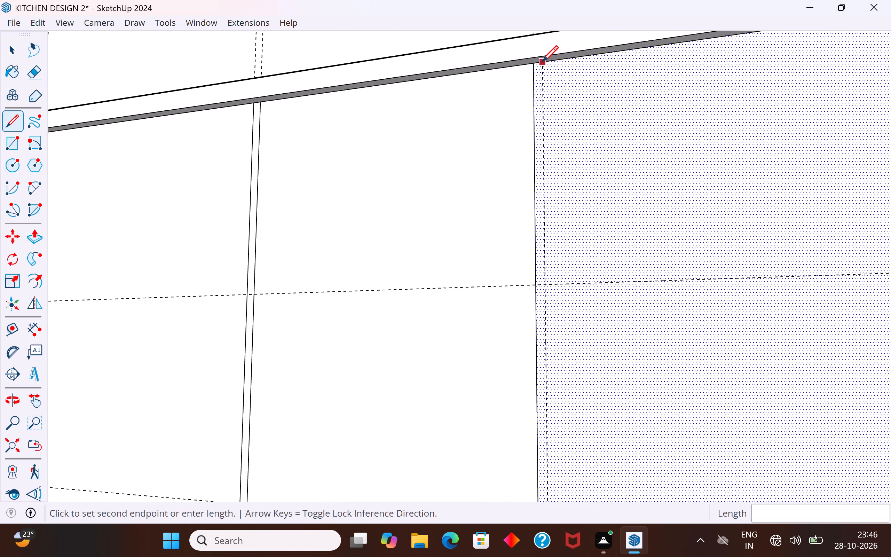
scroll(542, 62, down, 9)
scroll(514, 306, down, 11)
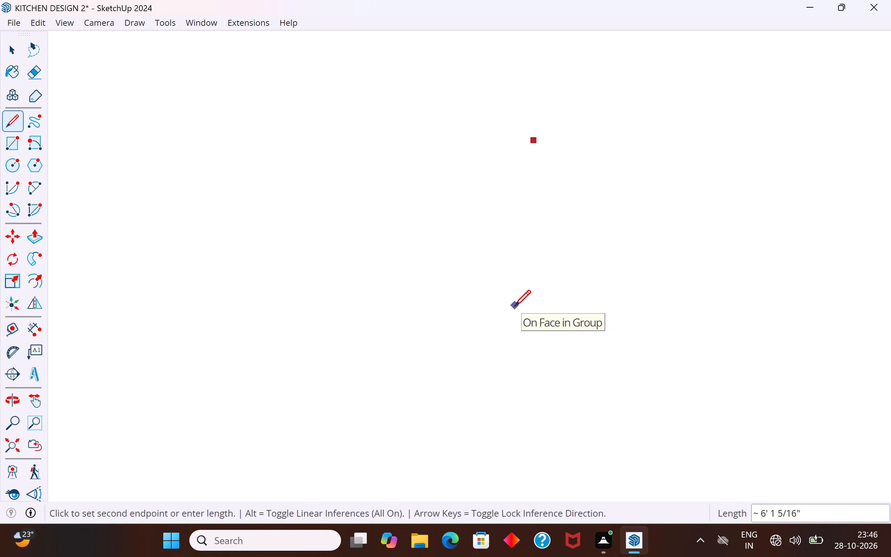
scroll(514, 306, down, 14)
middle_drag(529, 171, 548, 292)
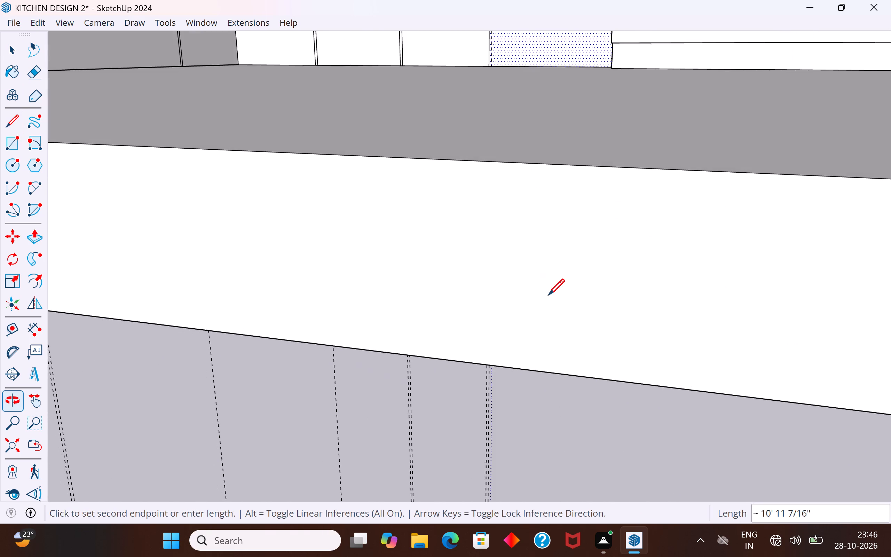
scroll(442, 385, down, 18)
scroll(488, 159, up, 5)
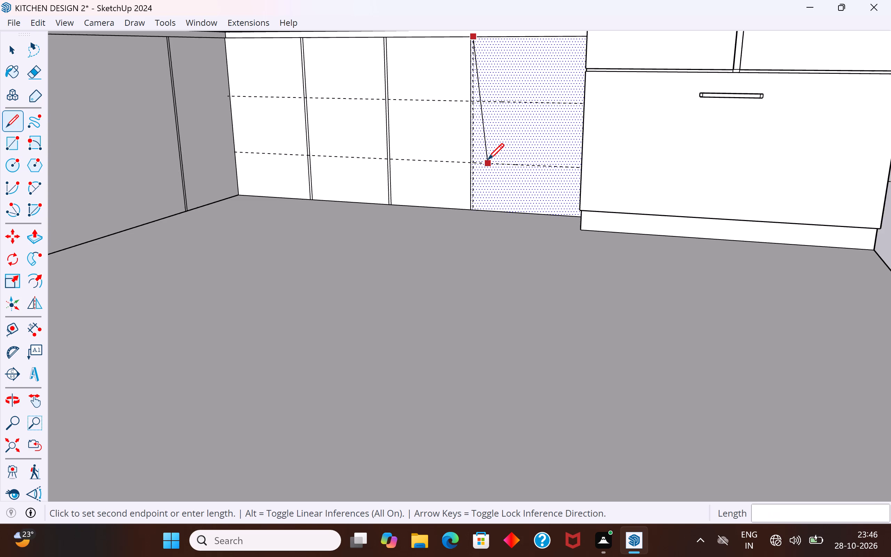
scroll(478, 187, up, 15)
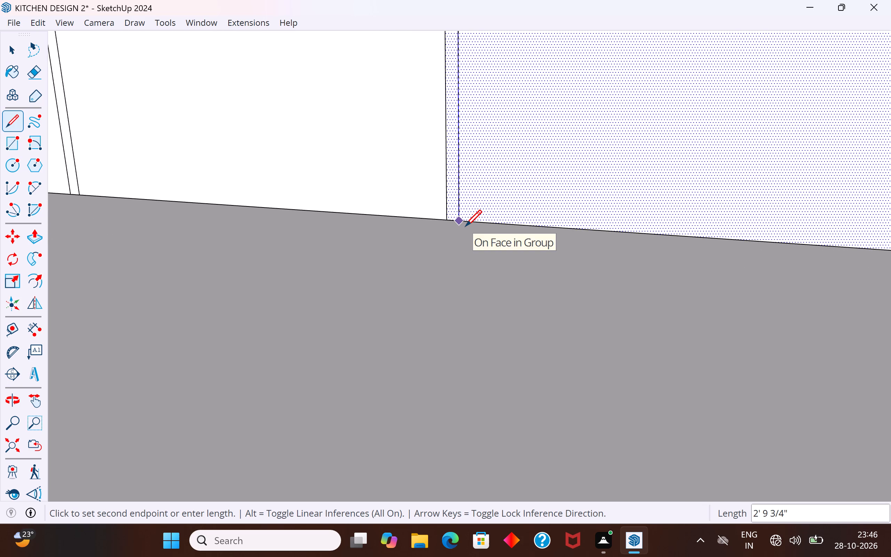
click(465, 226)
click(13, 53)
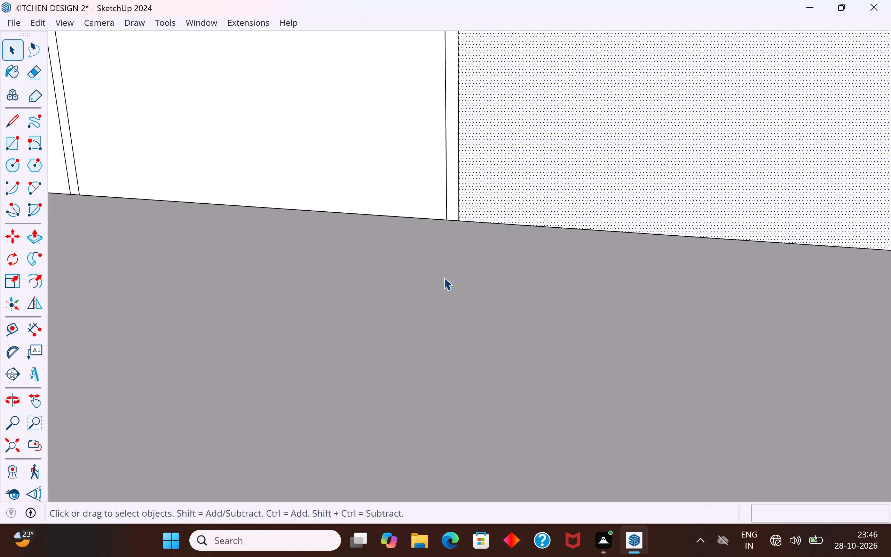
click(444, 277)
Inspect the divided cabinet fronts on both counter runs from several angles.
scroll(444, 277, down, 18)
scroll(444, 277, down, 5)
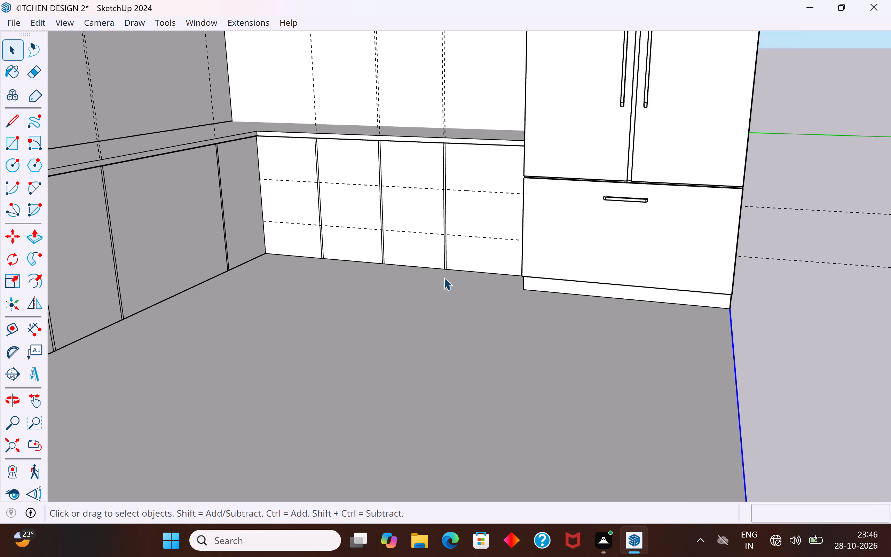
scroll(444, 277, down, 3)
click(719, 295)
middle_drag(367, 277, 427, 230)
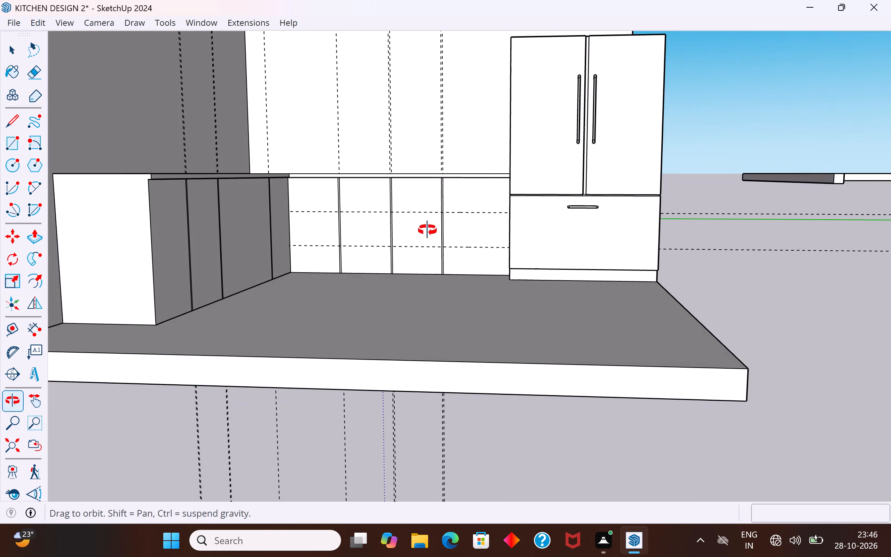
middle_drag(427, 230, 250, 275)
middle_click(242, 277)
scroll(751, 258, down, 5)
middle_drag(511, 268, 365, 291)
scroll(436, 223, up, 4)
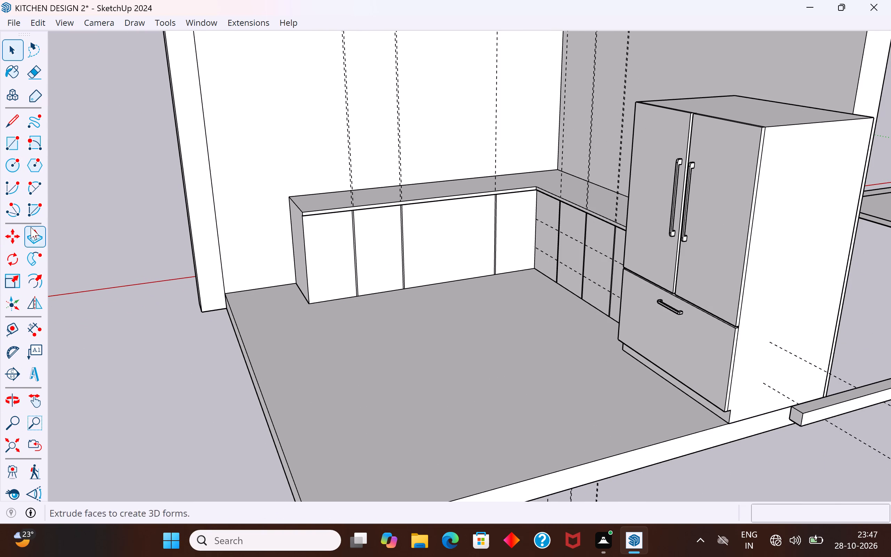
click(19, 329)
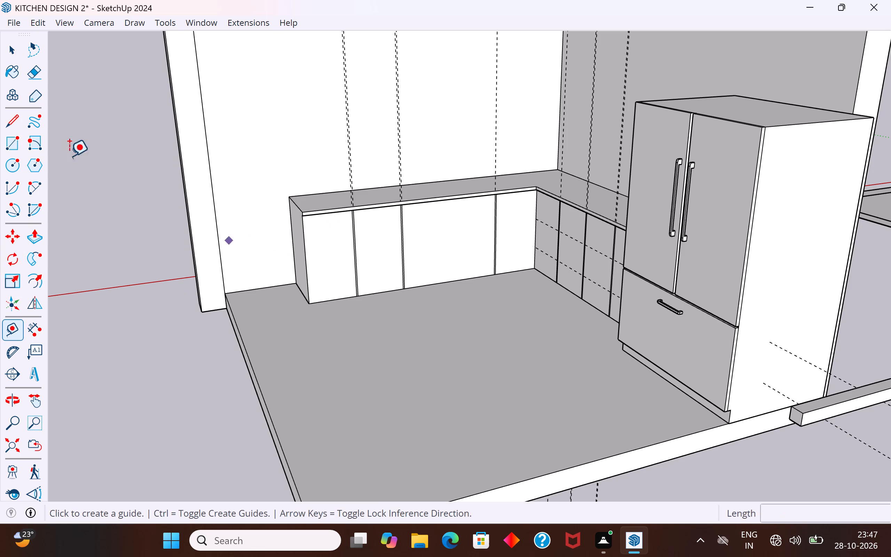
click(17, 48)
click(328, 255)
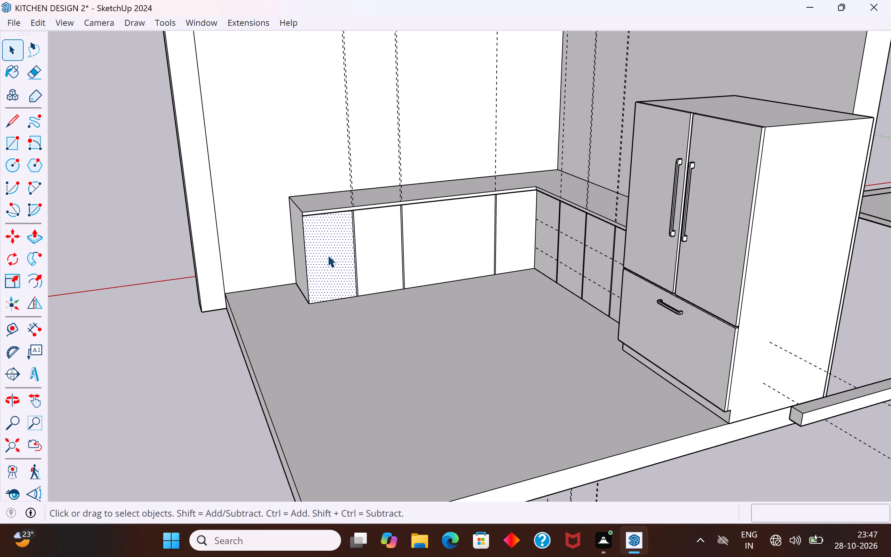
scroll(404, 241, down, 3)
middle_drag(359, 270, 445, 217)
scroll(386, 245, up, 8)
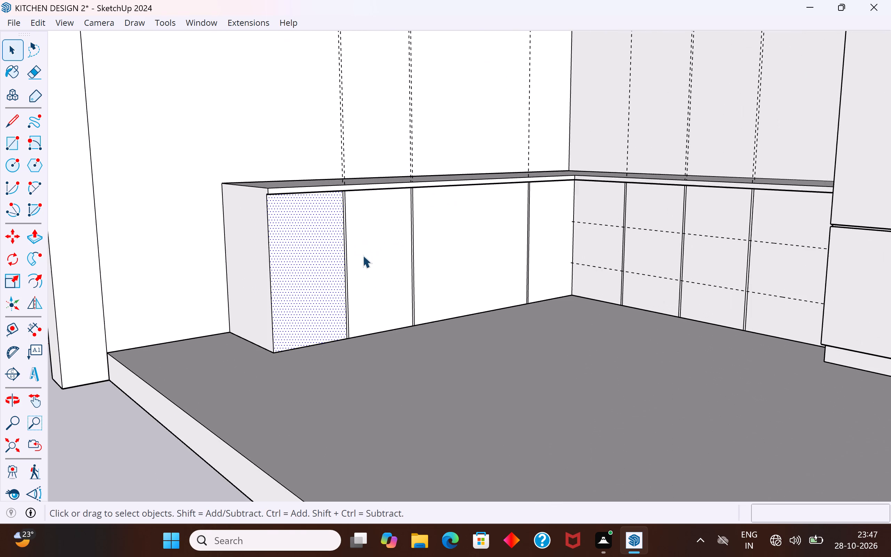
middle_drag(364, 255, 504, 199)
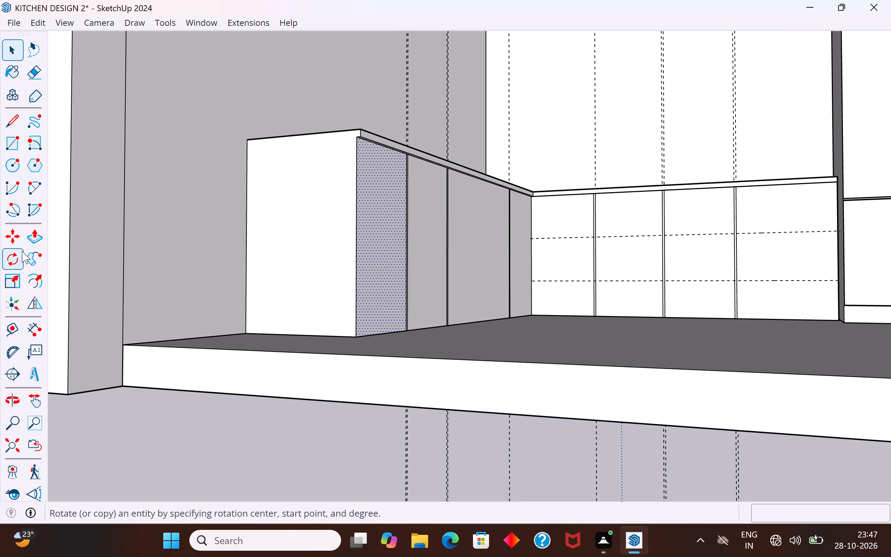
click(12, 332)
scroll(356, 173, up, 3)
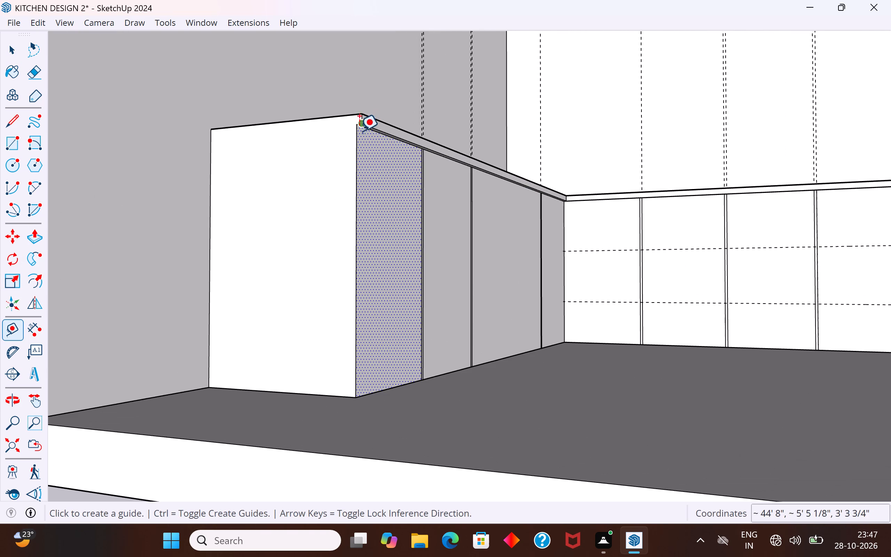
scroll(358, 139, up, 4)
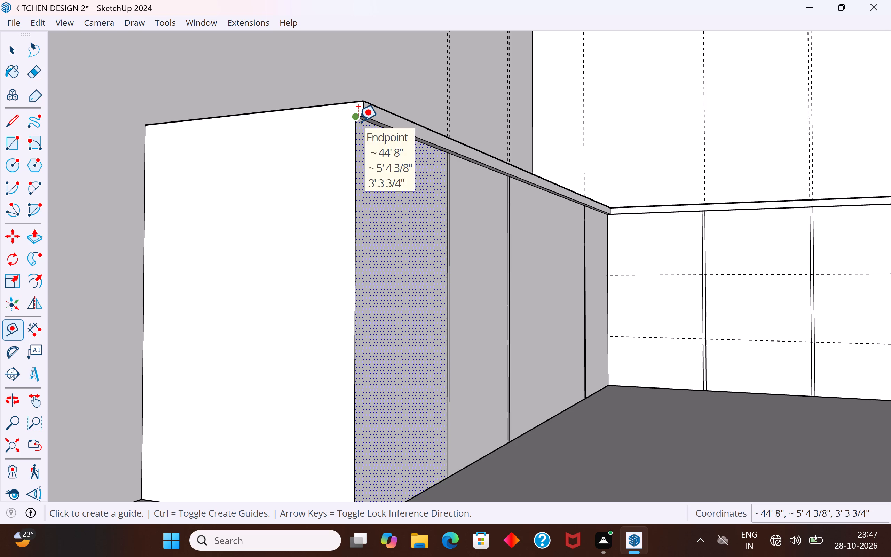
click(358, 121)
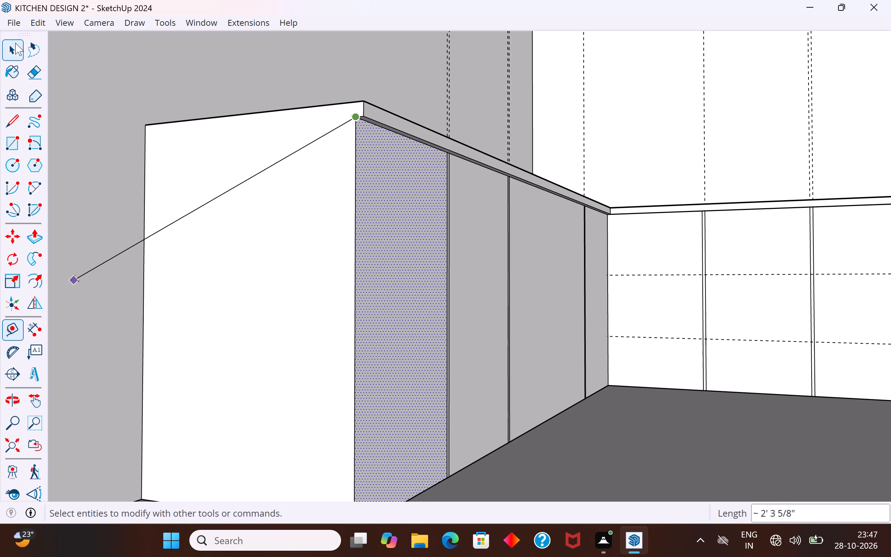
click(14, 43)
Place a horizontal guide 1' below the top edge of the cabinet front on the run away from the refrigerator.
click(19, 332)
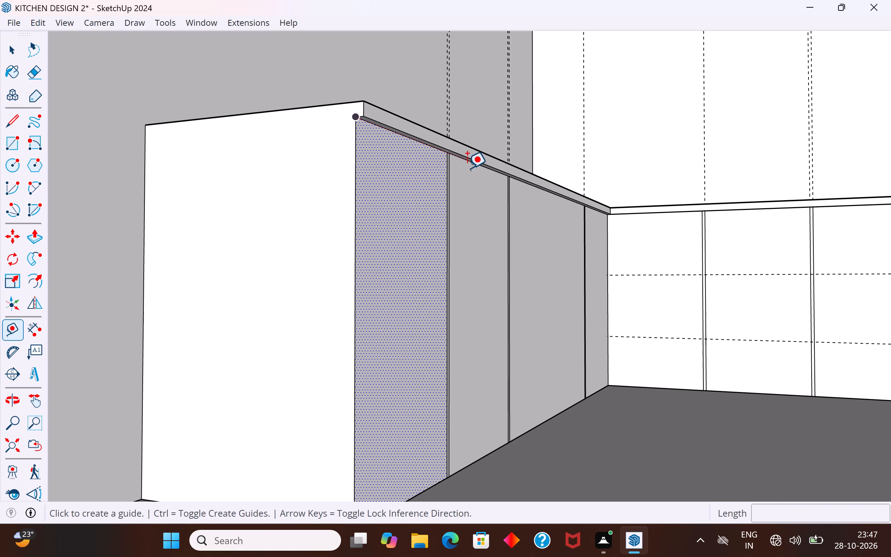
scroll(467, 168, up, 5)
click(465, 156)
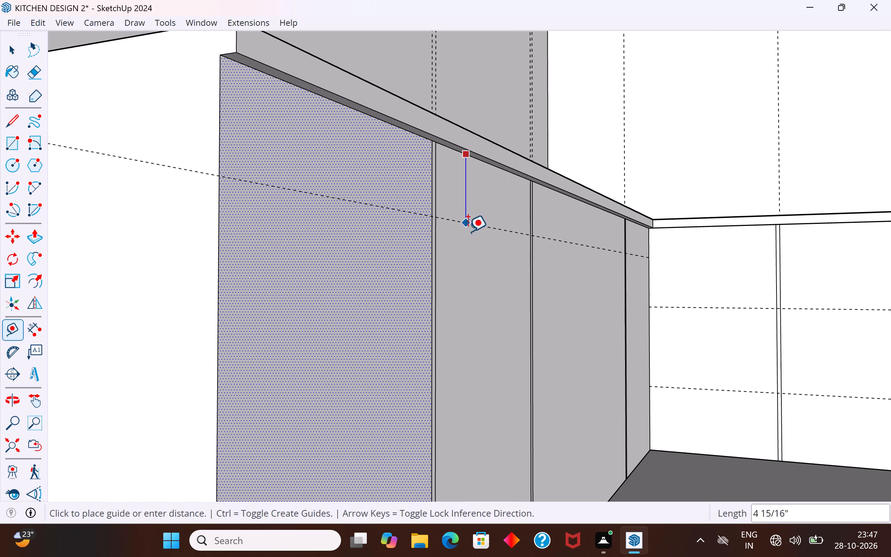
text(1')
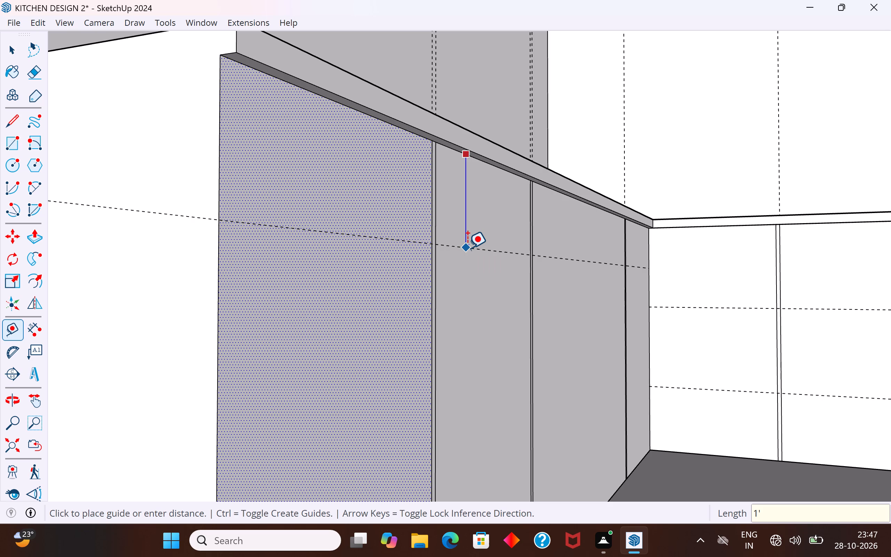
key(Return)
Place a second horizontal guide on the same cabinet front, 1' below the first drawer guide.
scroll(464, 229, down, 4)
scroll(490, 133, down, 6)
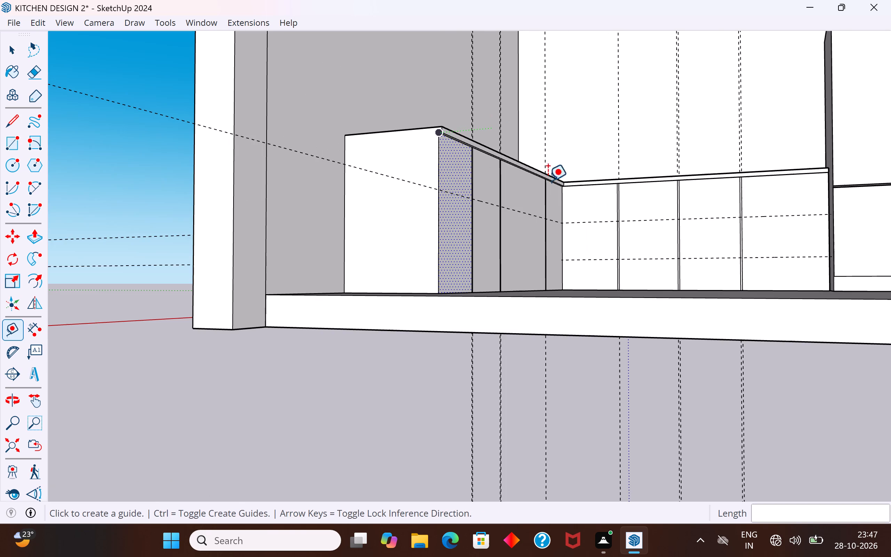
middle_drag(538, 239, 495, 237)
scroll(550, 225, up, 3)
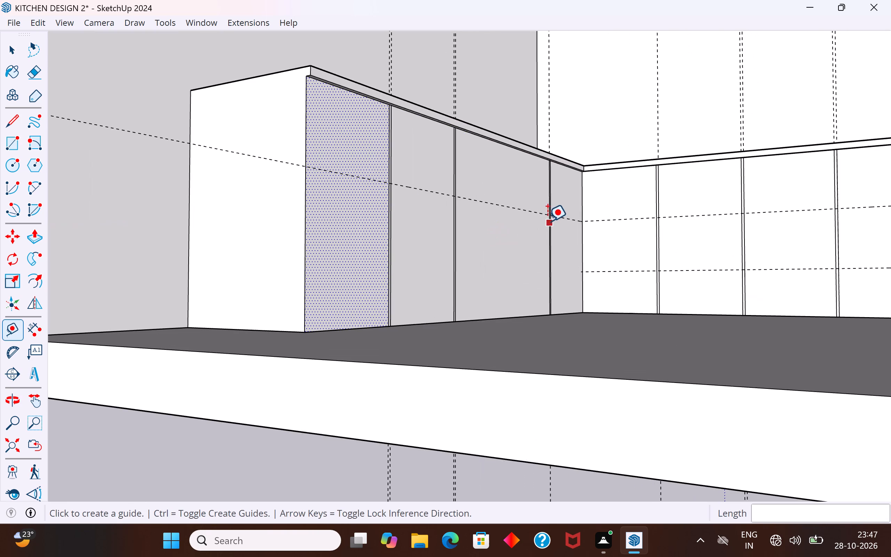
click(520, 207)
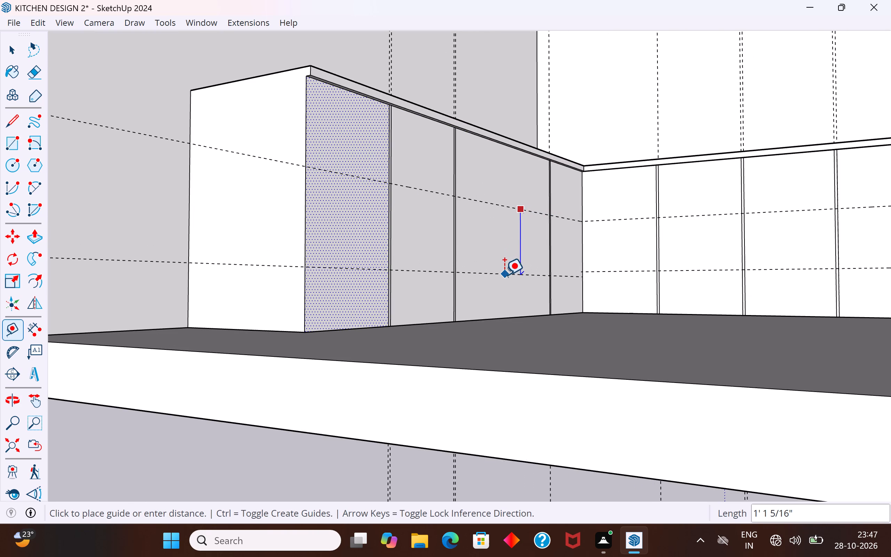
text(1')
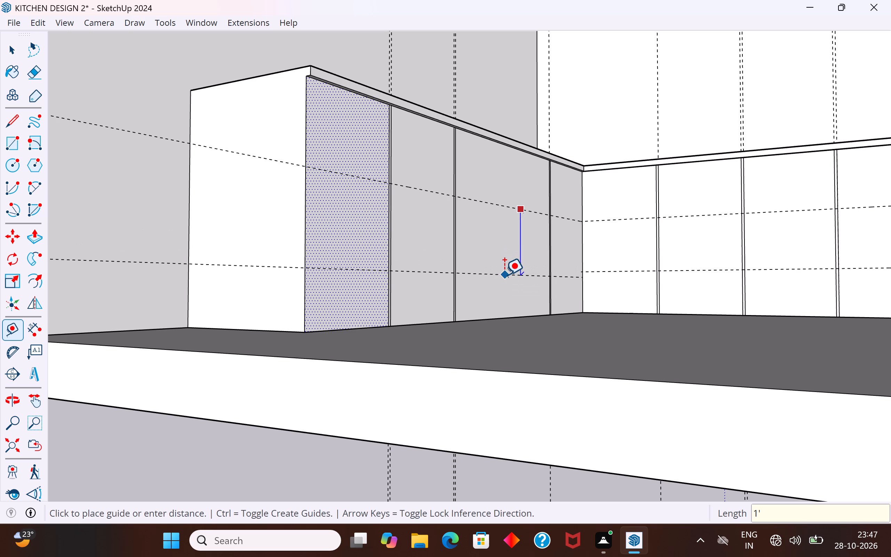
key(Return)
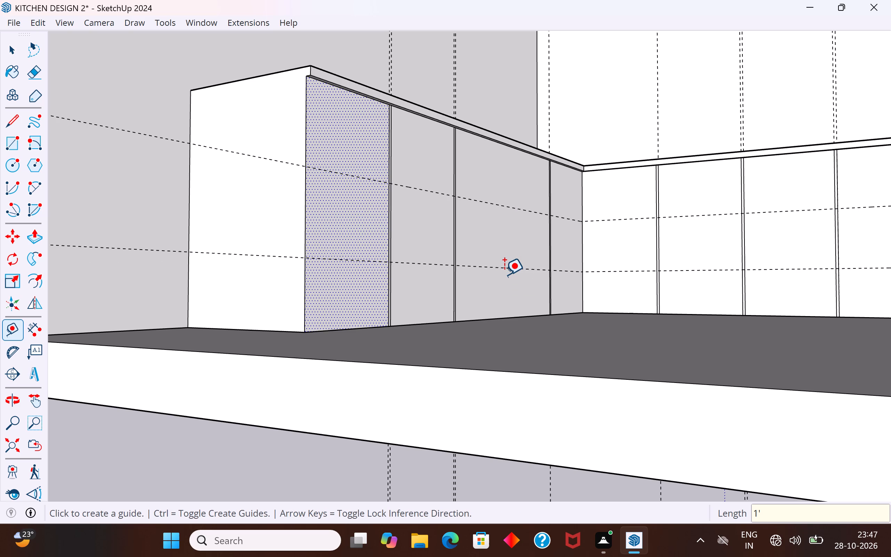
Inspect the horizontal drawer guides on both cabinet runs from several angles and clear the face selection.
scroll(222, 204, down, 4)
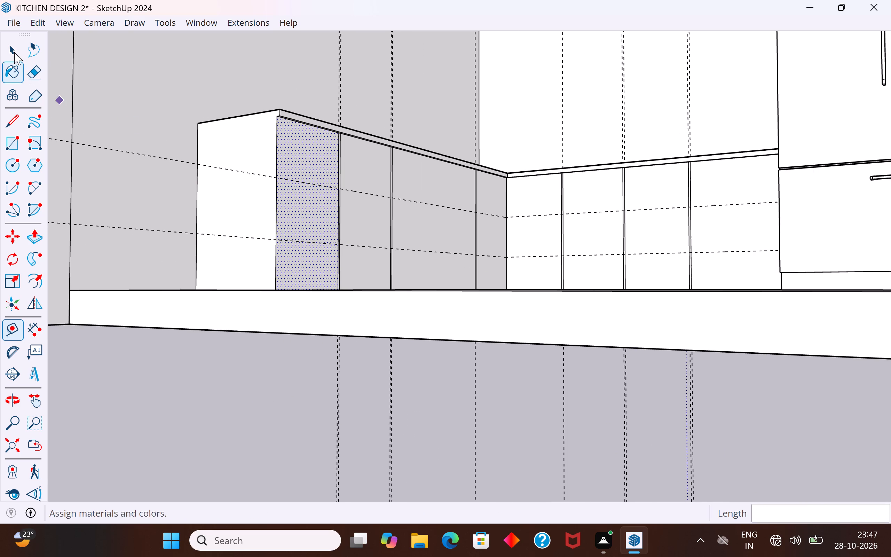
click(14, 52)
scroll(198, 141, down, 9)
middle_drag(207, 169, 228, 252)
scroll(319, 158, up, 3)
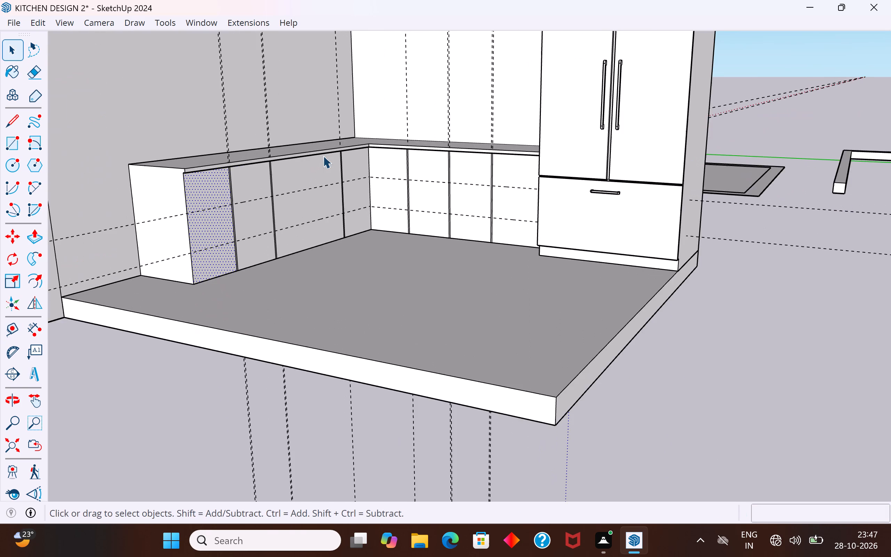
scroll(358, 186, up, 5)
scroll(623, 201, down, 3)
middle_drag(572, 229, 726, 236)
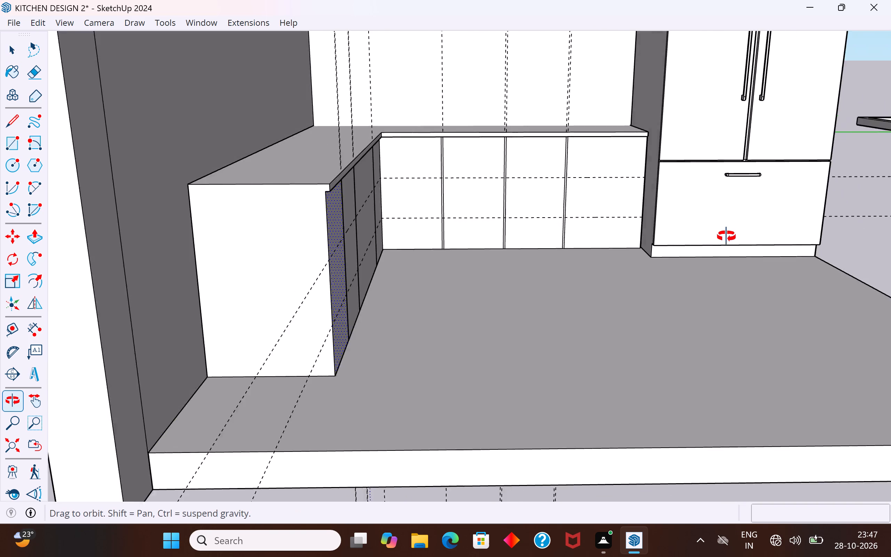
middle_drag(726, 236, 326, 207)
scroll(499, 160, down, 4)
middle_drag(266, 191, 316, 229)
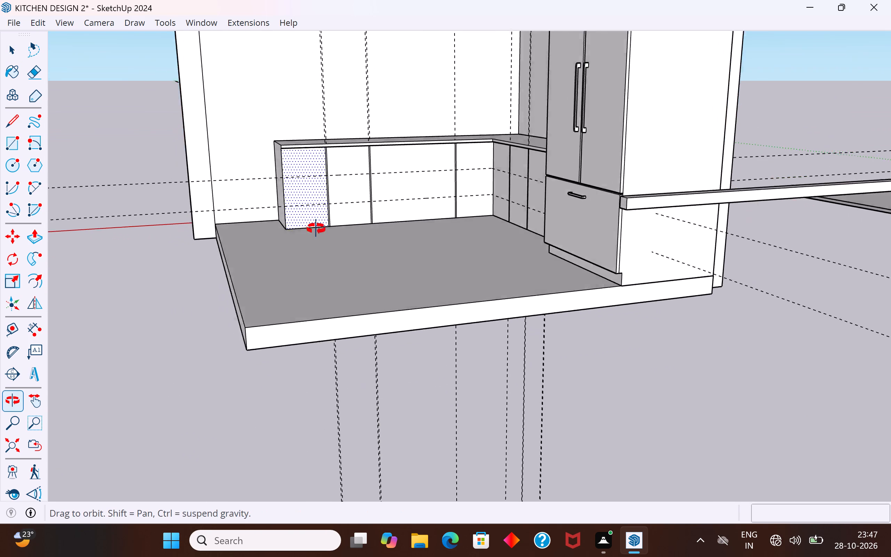
middle_drag(316, 229, 473, 228)
click(17, 49)
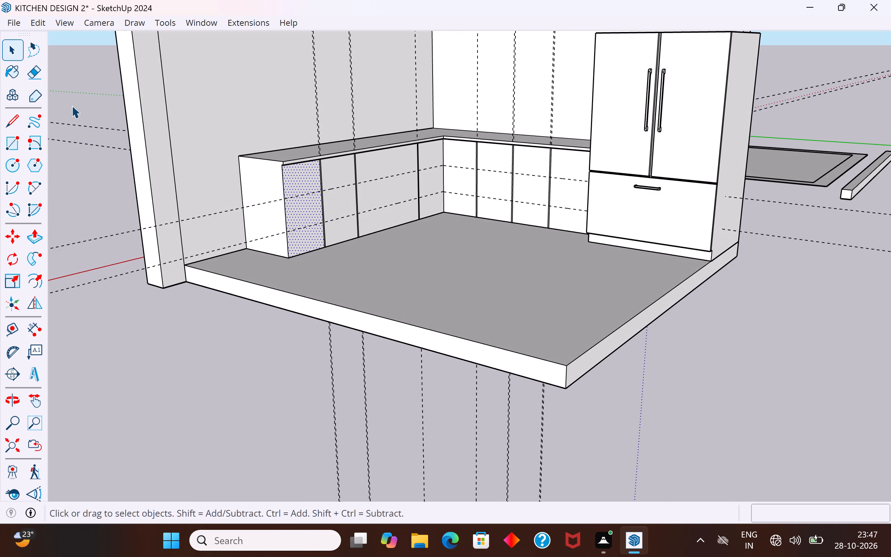
click(73, 106)
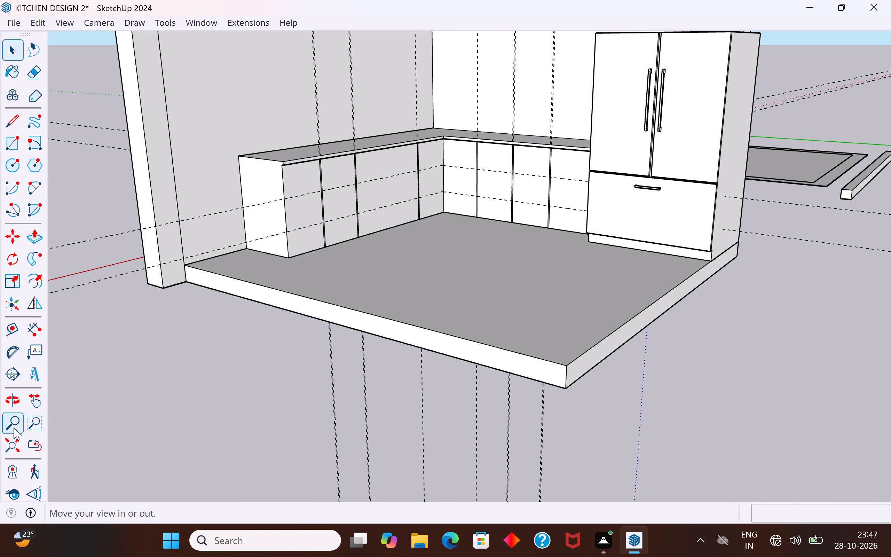
Place a guide 0.5" above each of the two drawer guides on the run away from the refrigerator.
click(9, 333)
scroll(316, 202, up, 9)
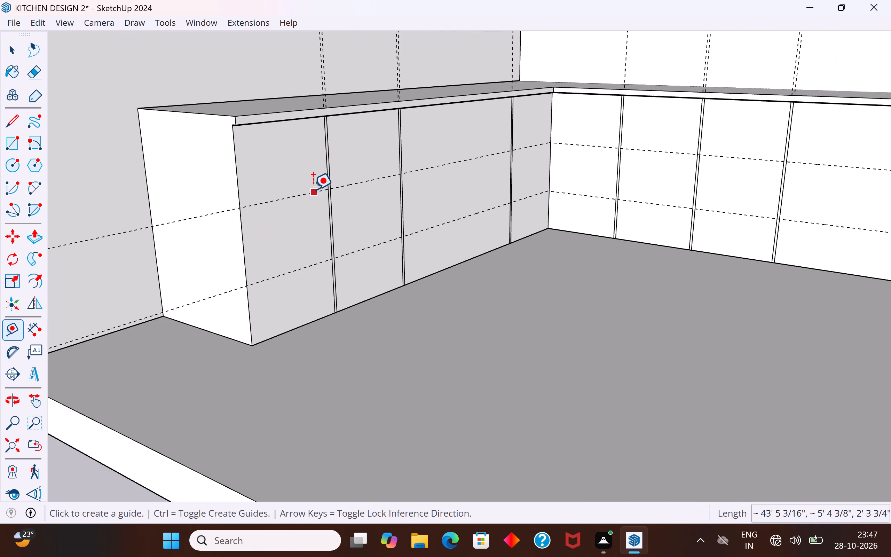
click(266, 202)
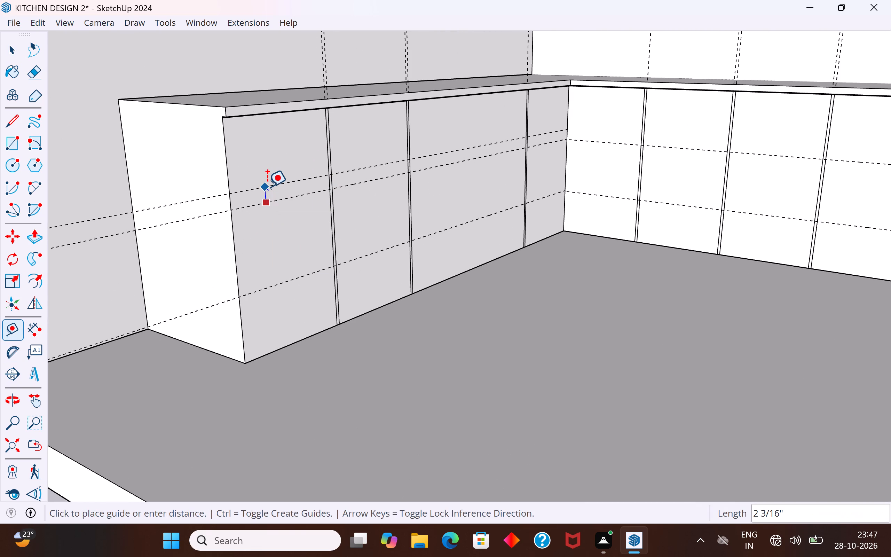
text(0.5")
key(Return)
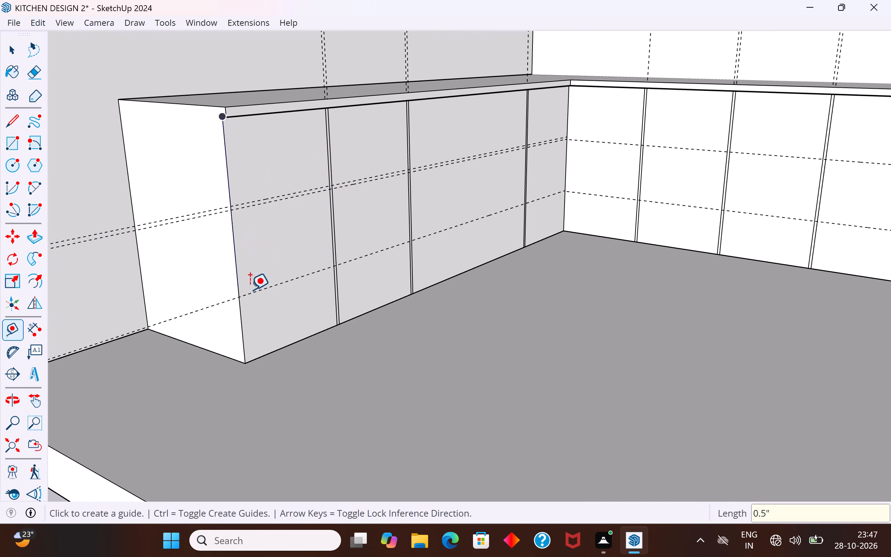
click(285, 282)
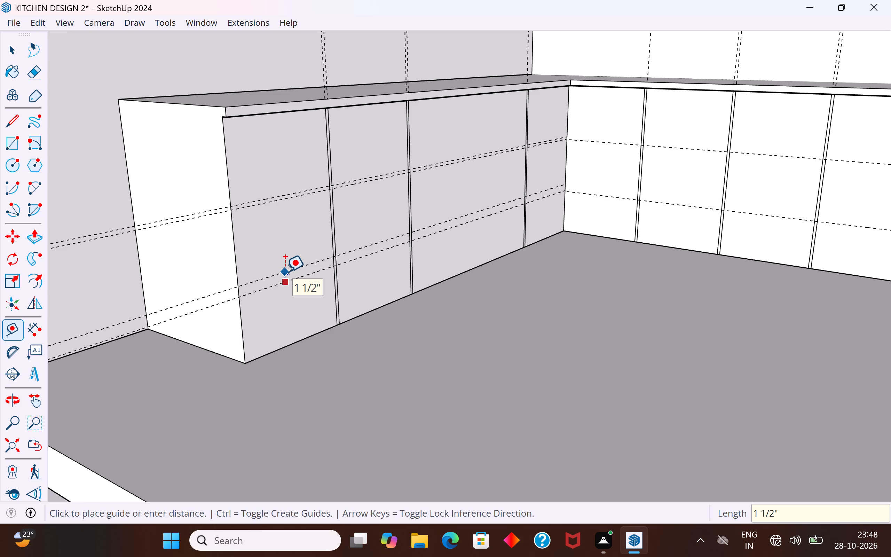
text(0.5")
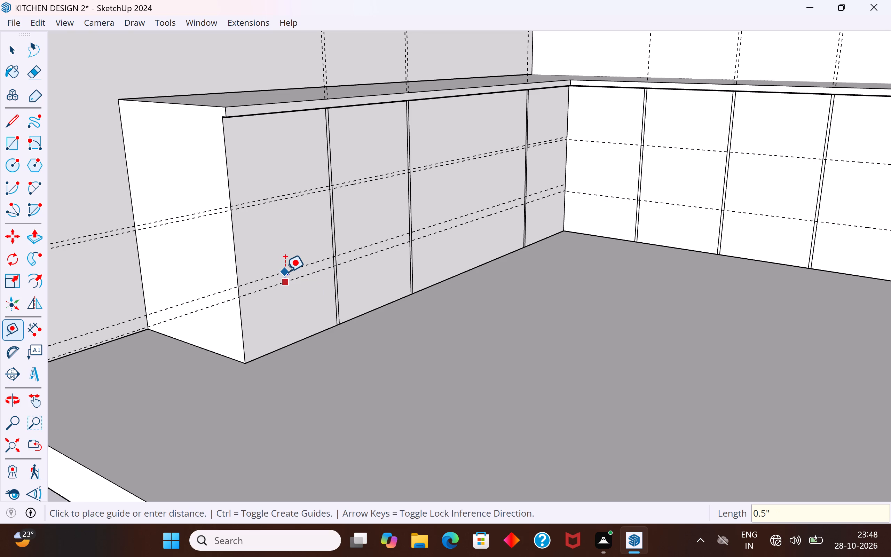
key(Return)
Place a guide 0.5" above each of the two drawer guides on the cabinet front beside the refrigerator.
scroll(285, 272, down, 5)
middle_drag(271, 210, 352, 204)
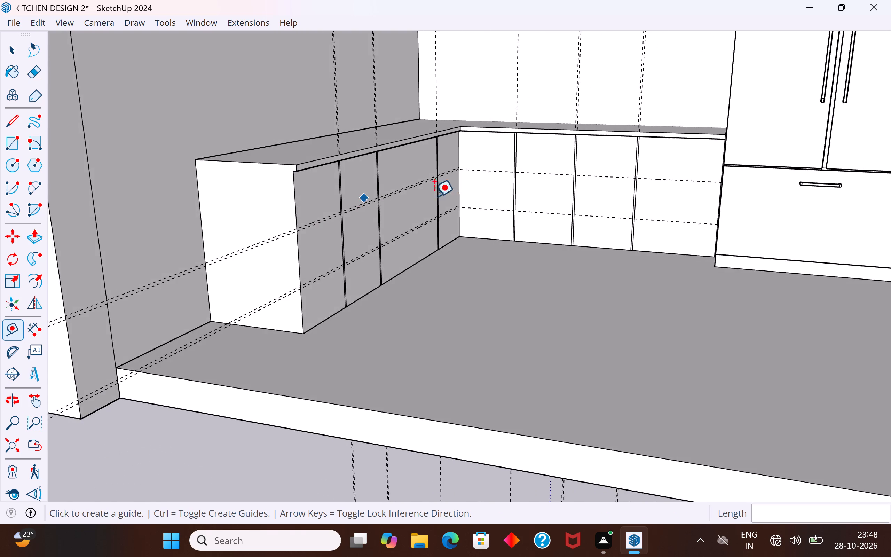
scroll(478, 199, up, 9)
click(490, 150)
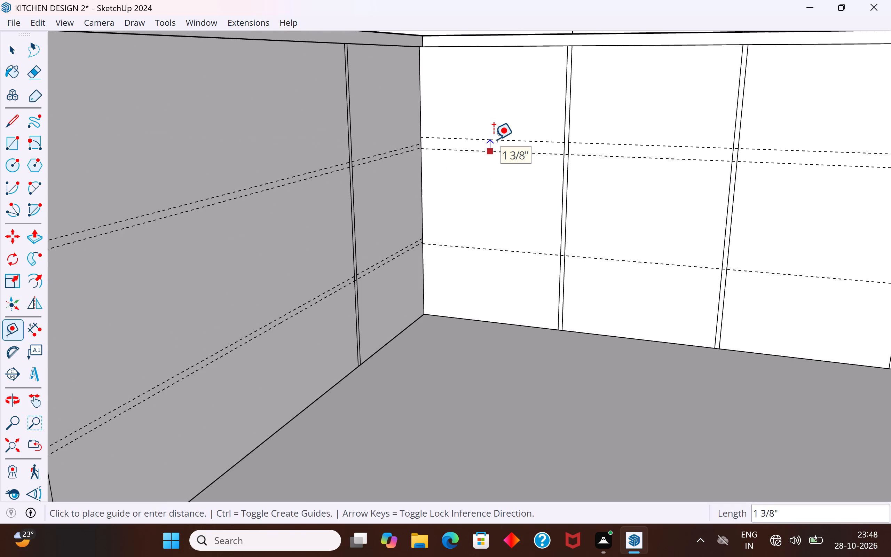
text(0.5")
key(Return)
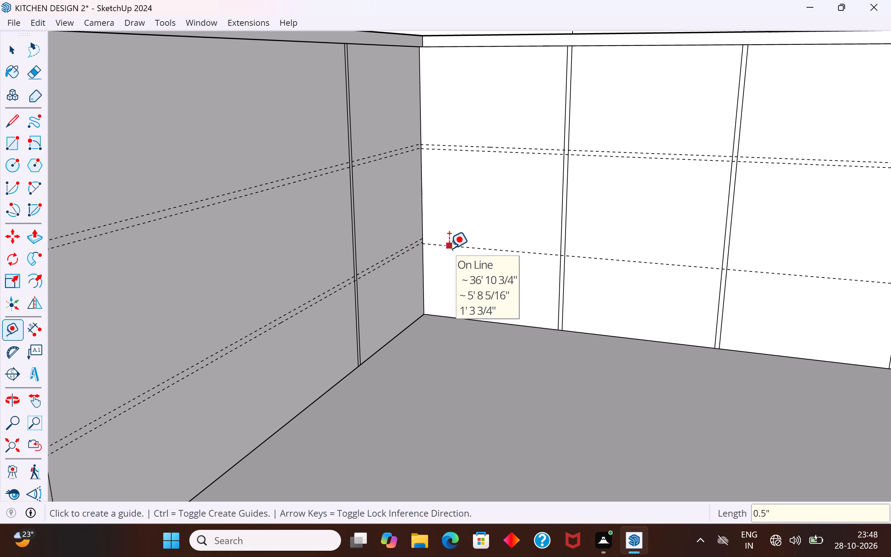
click(449, 248)
text(0.5")
key(Return)
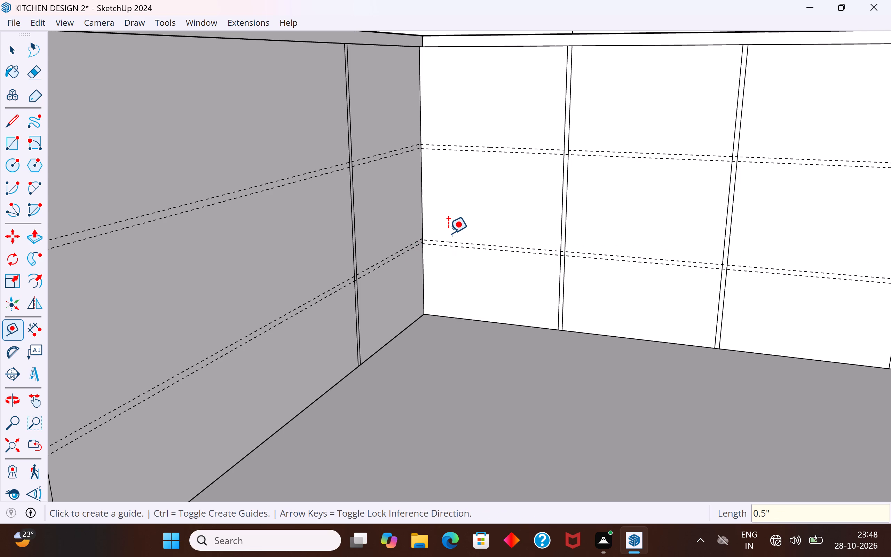
Inspect the paired horizontal drawer guides across both cabinet runs.
scroll(455, 205, down, 5)
scroll(455, 122, down, 3)
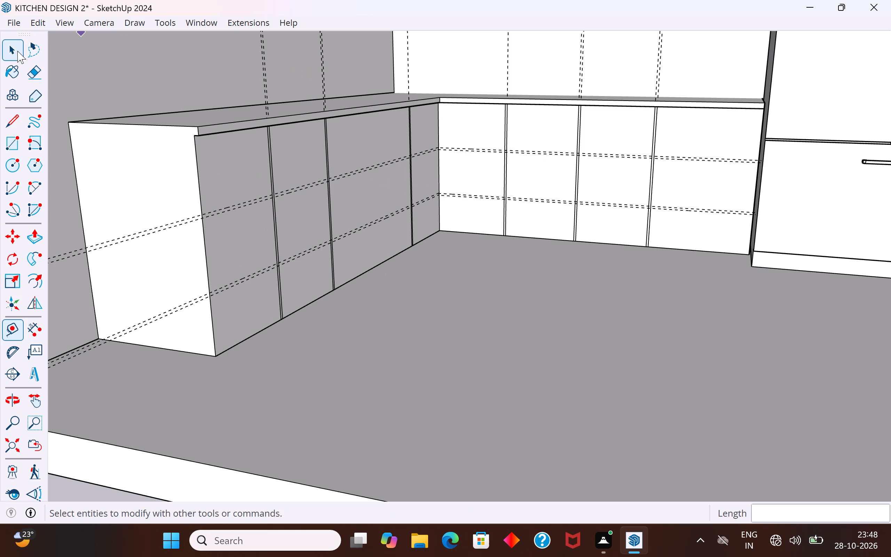
click(17, 51)
scroll(405, 114, down, 5)
middle_drag(466, 171, 376, 176)
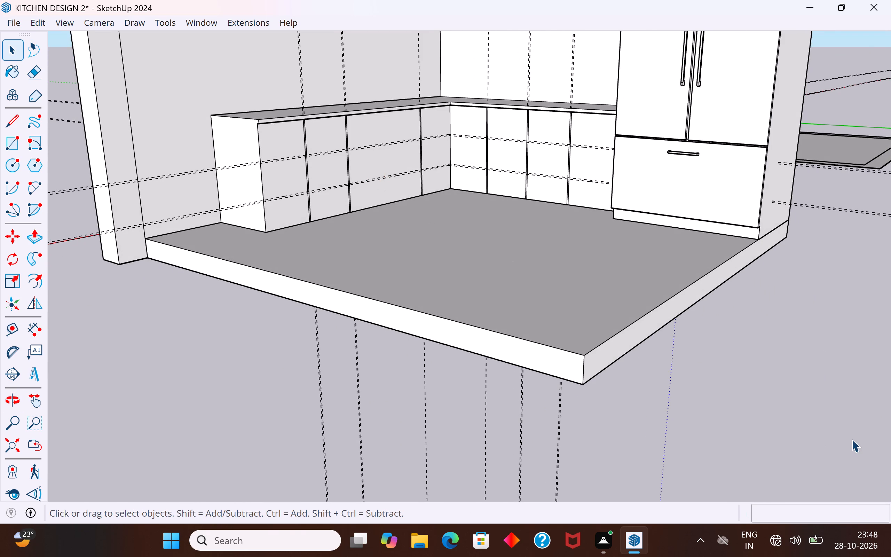
click(786, 351)
scroll(304, 173, up, 4)
scroll(338, 94, up, 3)
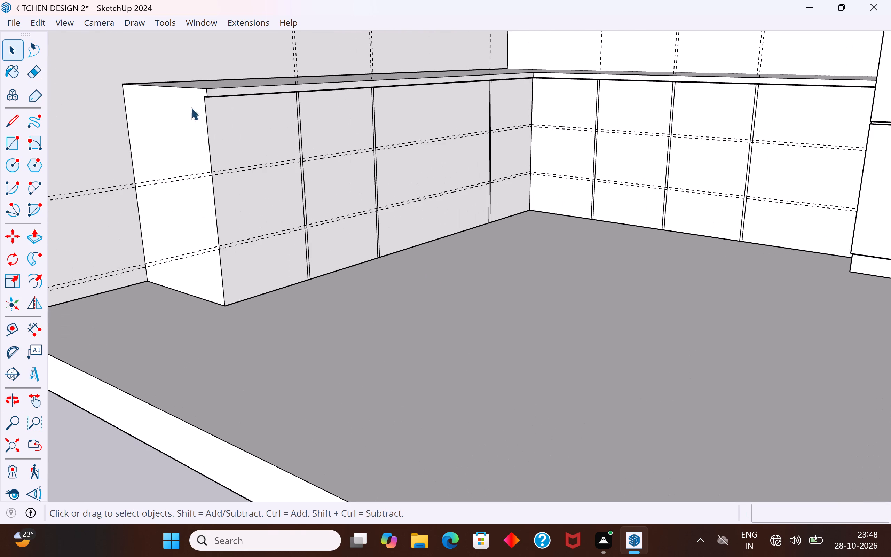
Draw a 7' 10" line along the top guide of the upper drawer gap on the run away from the refrigerator.
click(16, 122)
scroll(551, 134, up, 3)
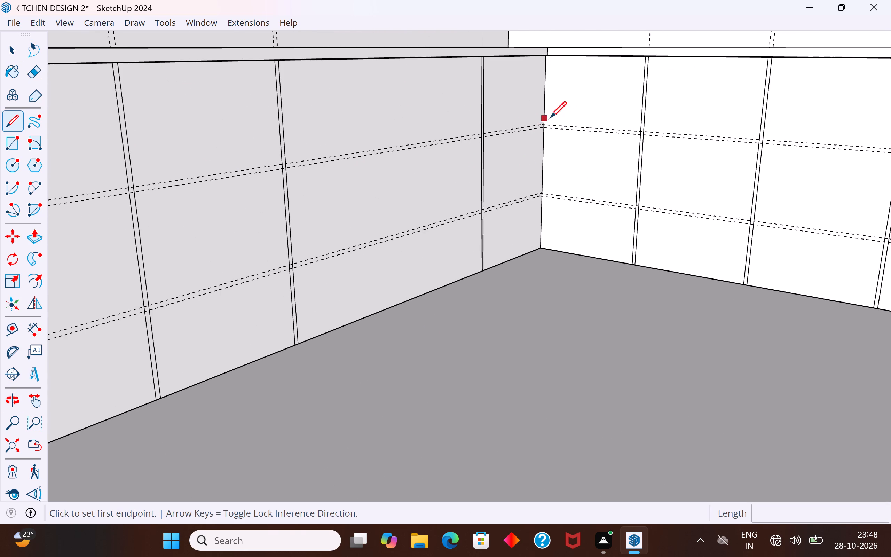
scroll(671, 113, down, 4)
scroll(585, 118, up, 11)
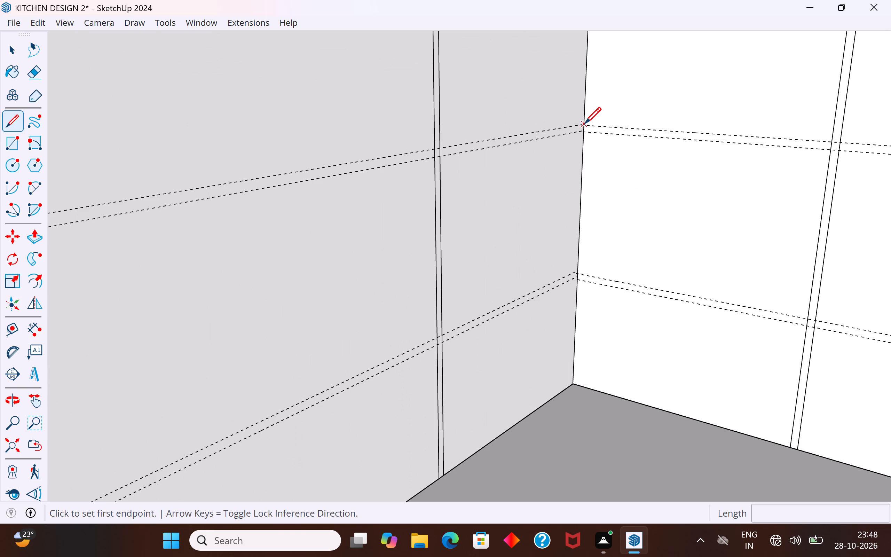
click(585, 123)
scroll(585, 123, down, 11)
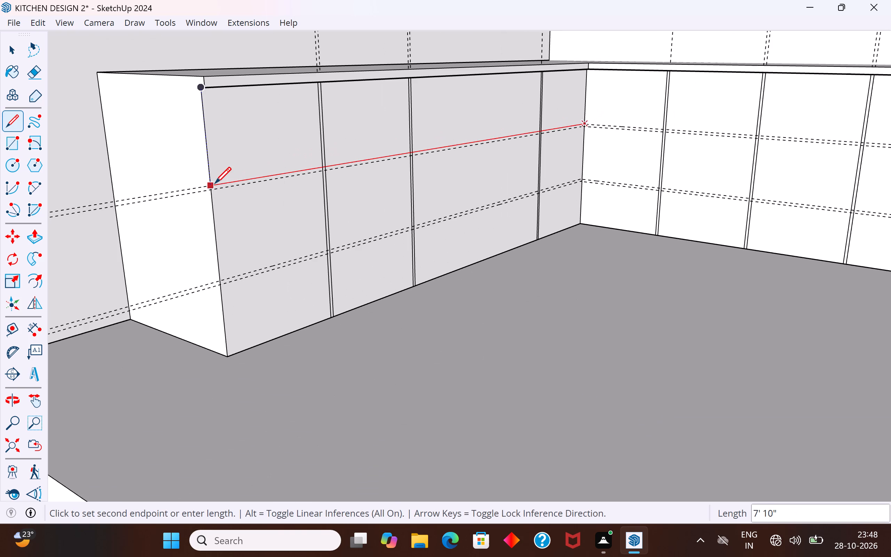
click(215, 183)
click(7, 45)
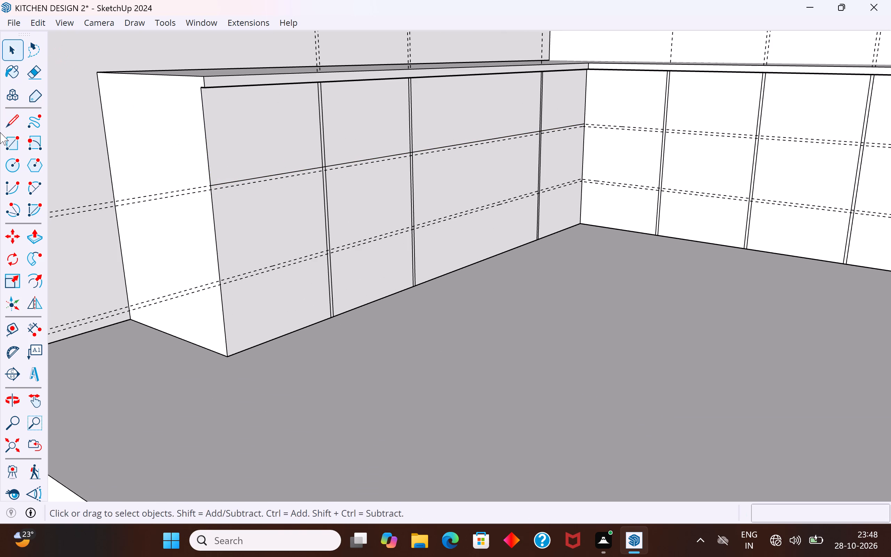
Draw a 7' 10" line along the bottom guide of the upper drawer gap on the same cabinet front.
click(9, 125)
scroll(618, 154, up, 3)
scroll(582, 127, up, 7)
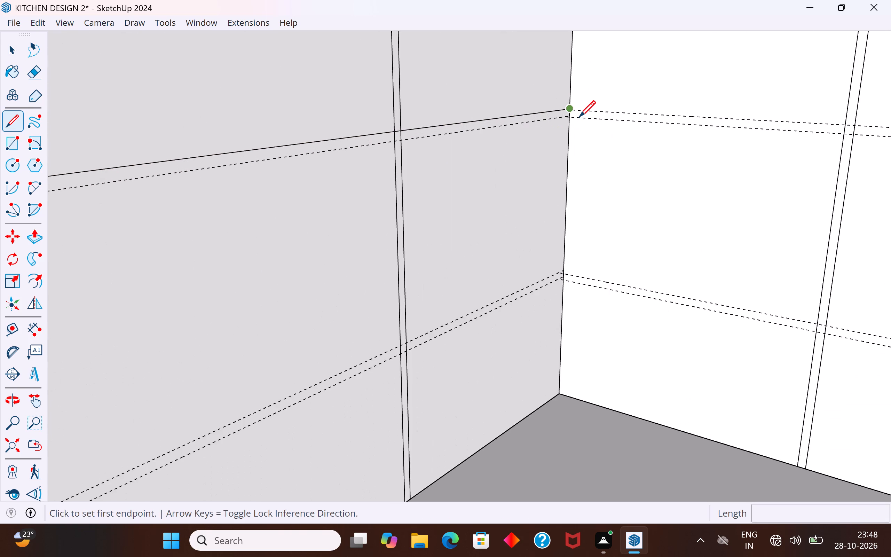
scroll(579, 117, up, 17)
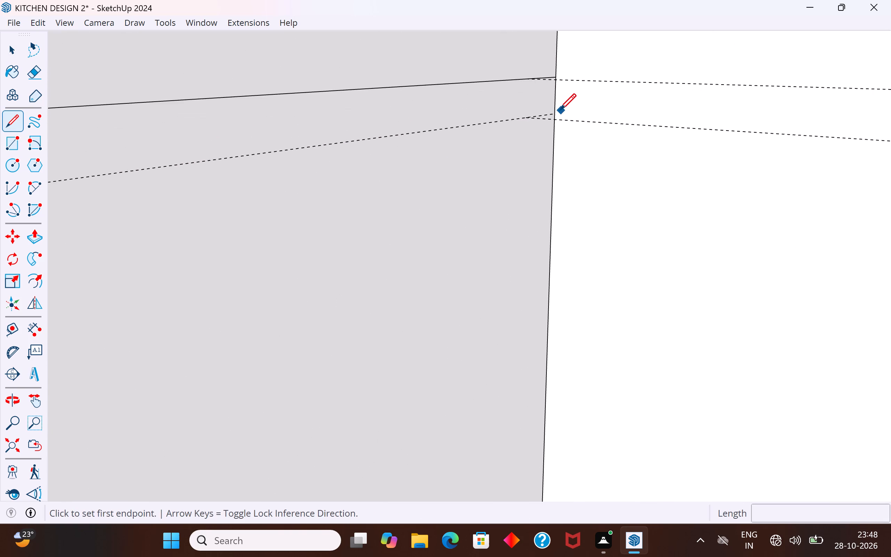
scroll(556, 113, up, 4)
click(555, 114)
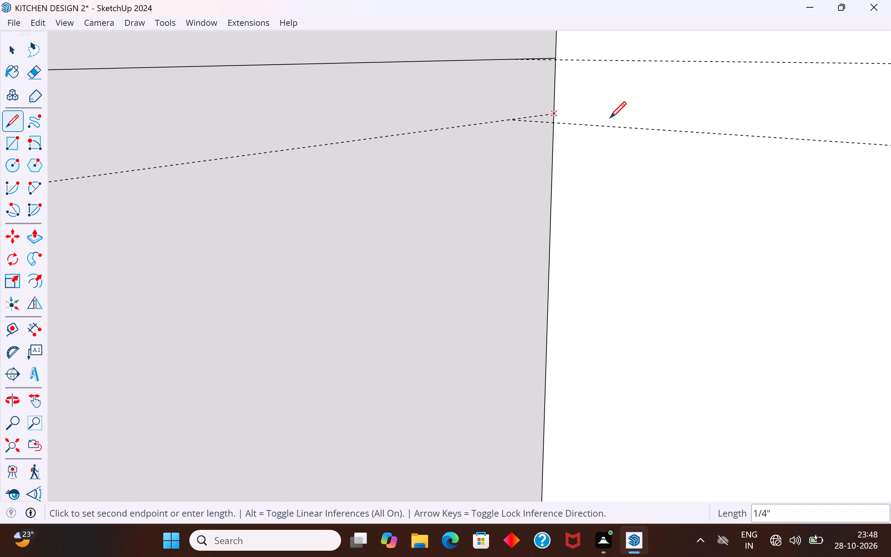
scroll(739, 85, down, 20)
scroll(739, 85, down, 9)
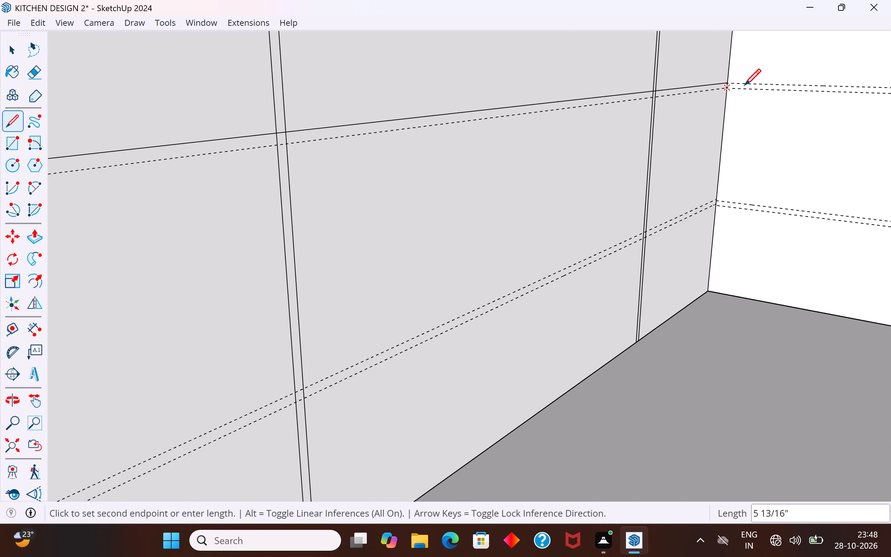
scroll(744, 85, down, 6)
click(324, 141)
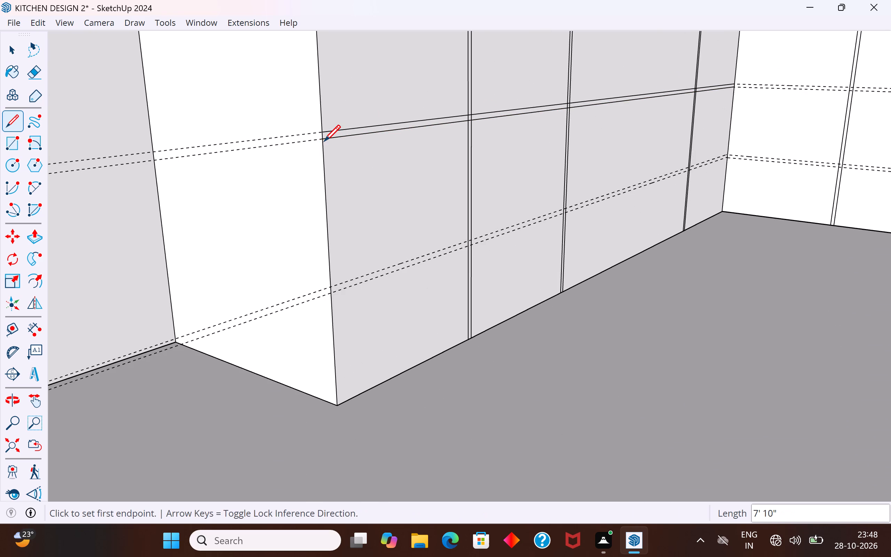
click(16, 56)
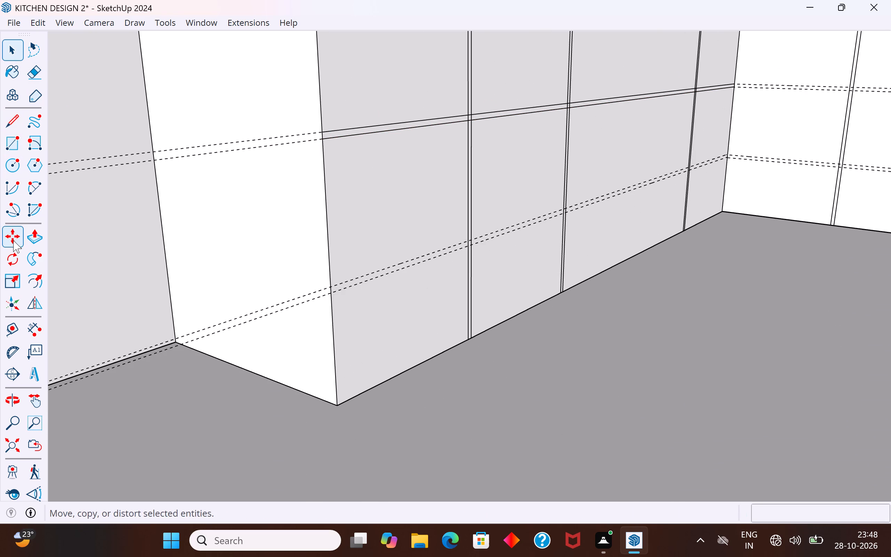
Draw a 7' 10" line along the top guide of the lower drawer gap, from the inner corner to the front's free end.
click(6, 121)
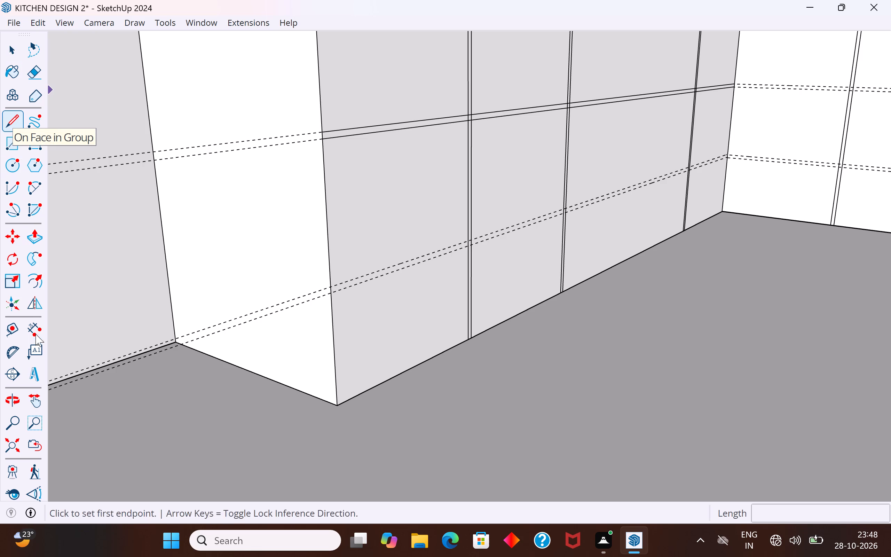
scroll(726, 162, up, 4)
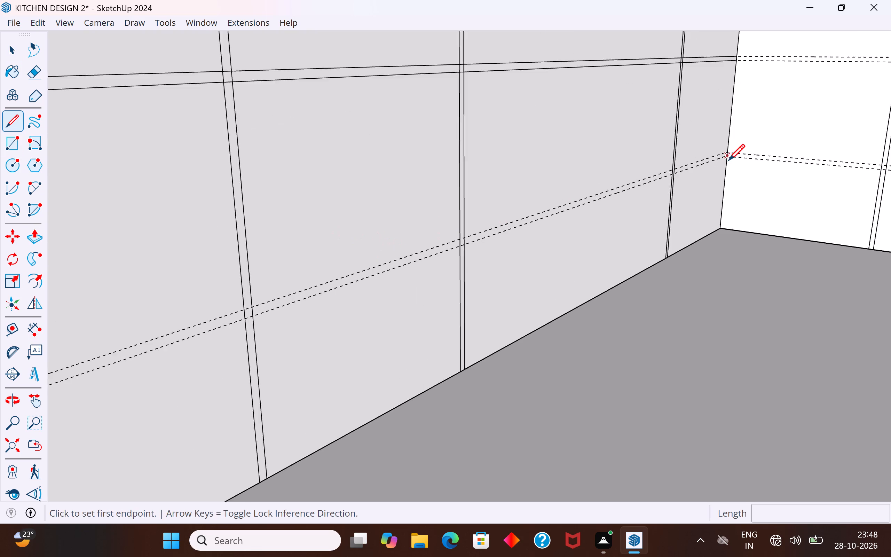
scroll(728, 160, up, 13)
scroll(724, 133, up, 8)
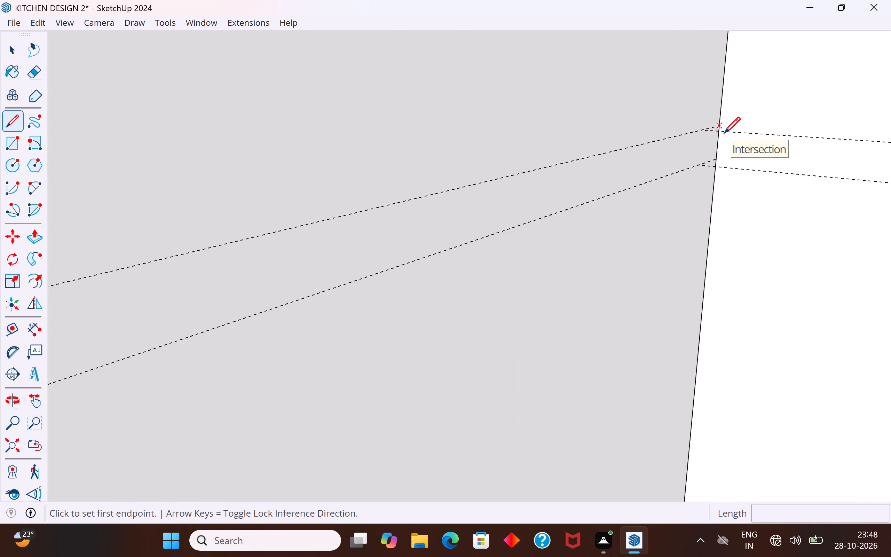
scroll(724, 133, up, 5)
click(719, 121)
scroll(719, 121, down, 4)
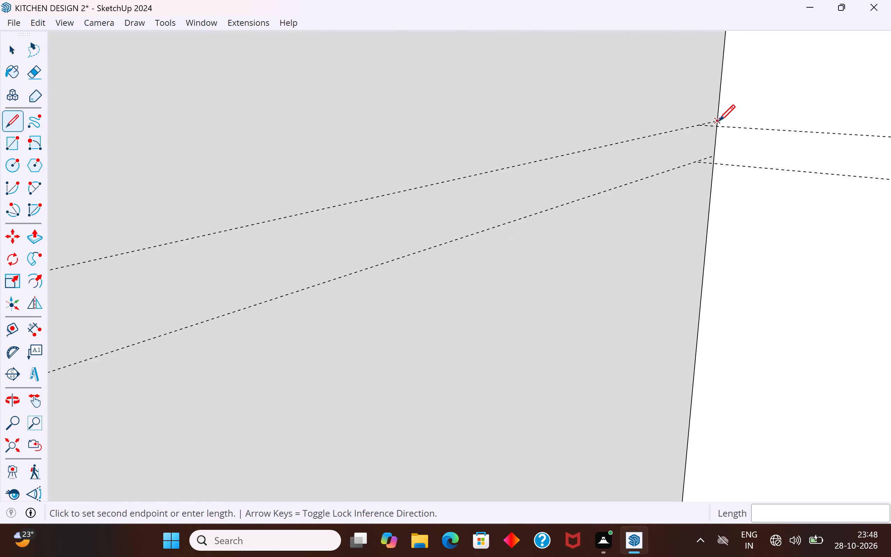
scroll(719, 121, down, 20)
scroll(719, 121, down, 8)
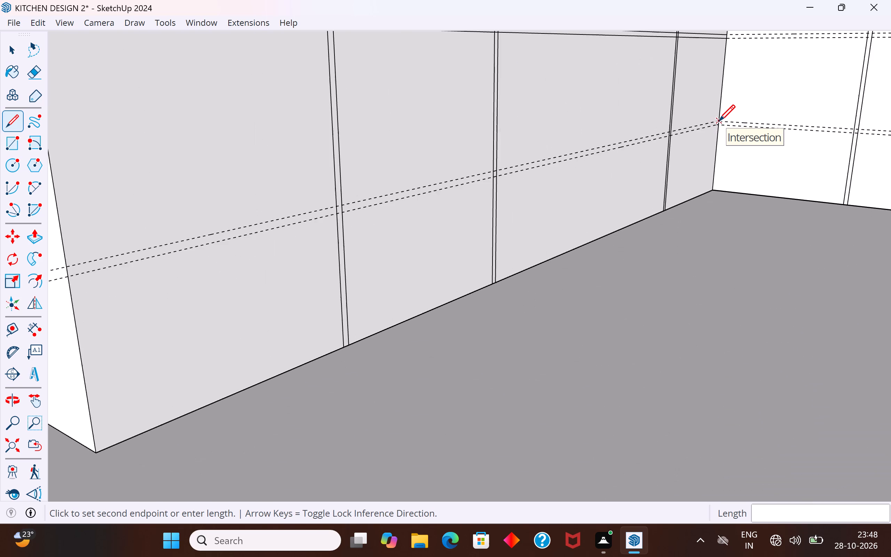
click(207, 234)
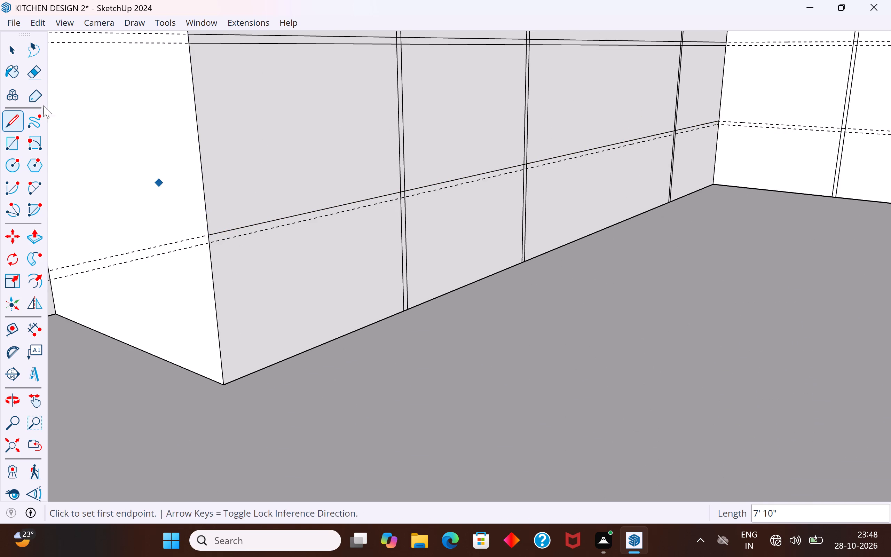
click(14, 60)
Draw a 7' 10" line along the bottom guide of the lower drawer gap on the run away from the refrigerator.
click(10, 125)
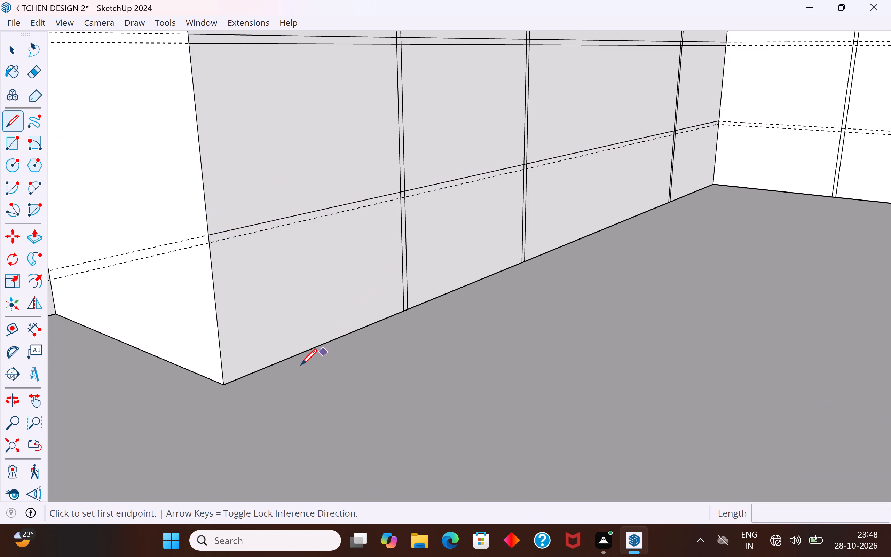
scroll(301, 365, down, 6)
scroll(604, 216, up, 20)
scroll(604, 216, up, 1)
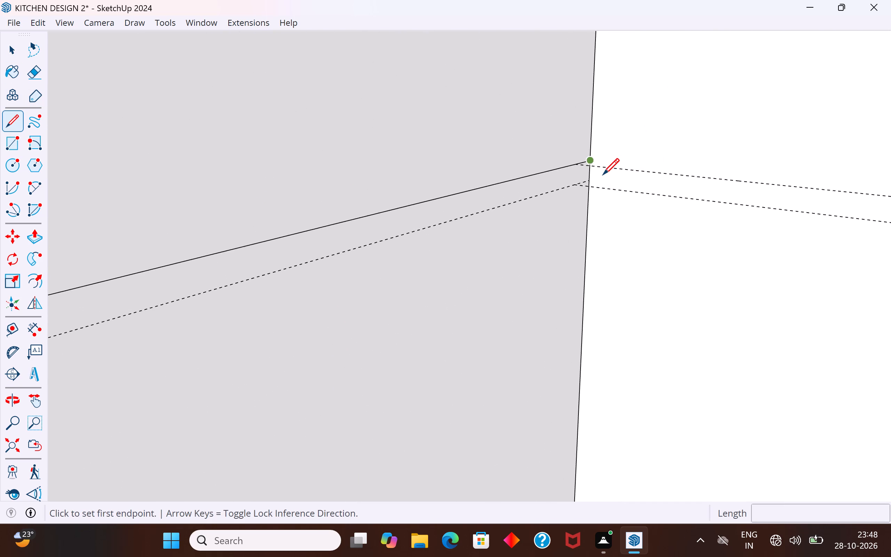
scroll(603, 174, up, 5)
click(580, 185)
scroll(580, 185, down, 5)
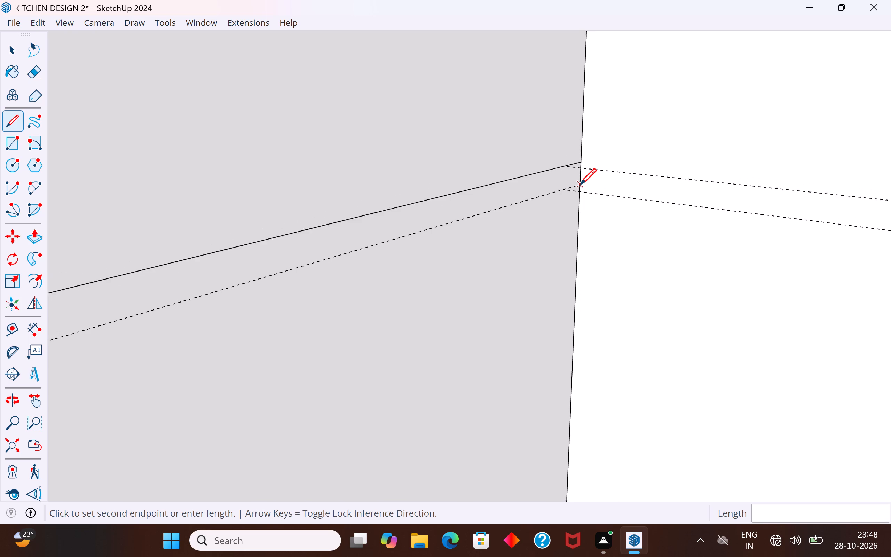
scroll(580, 185, down, 20)
scroll(580, 185, down, 2)
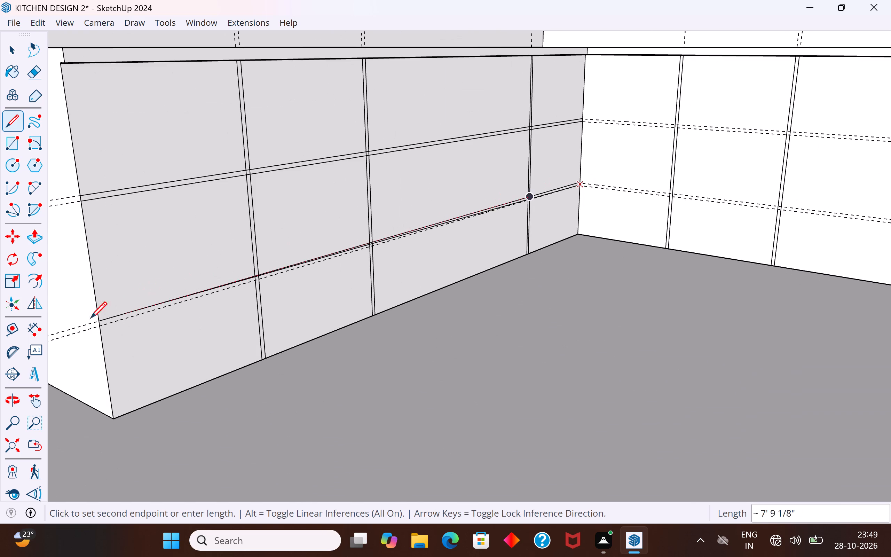
click(98, 331)
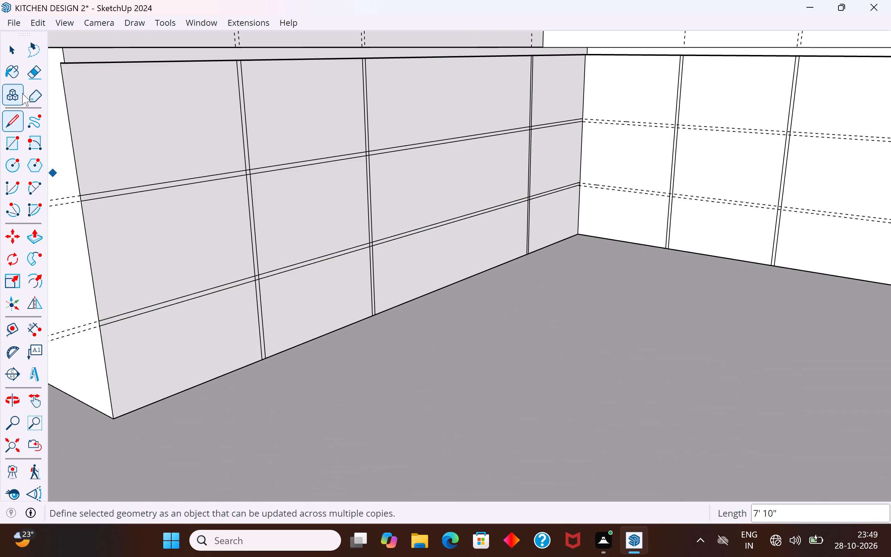
click(12, 62)
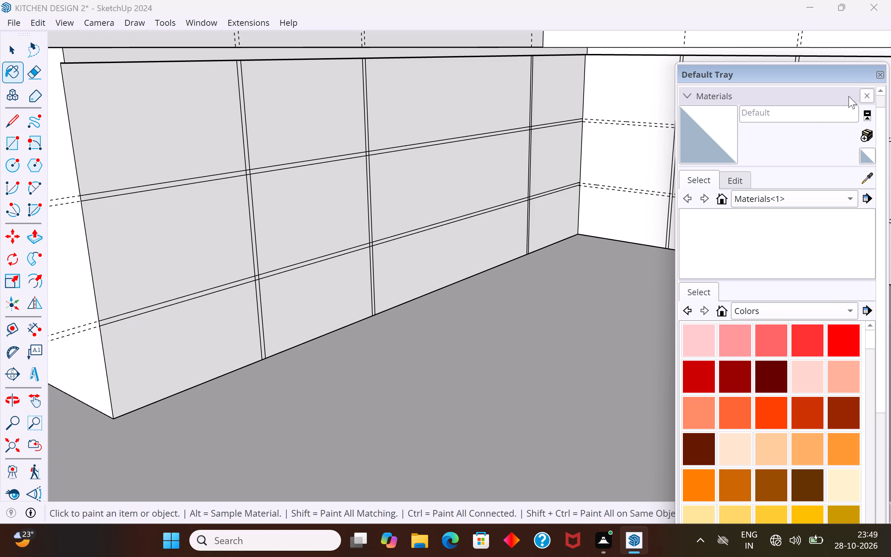
click(878, 74)
scroll(156, 253, down, 5)
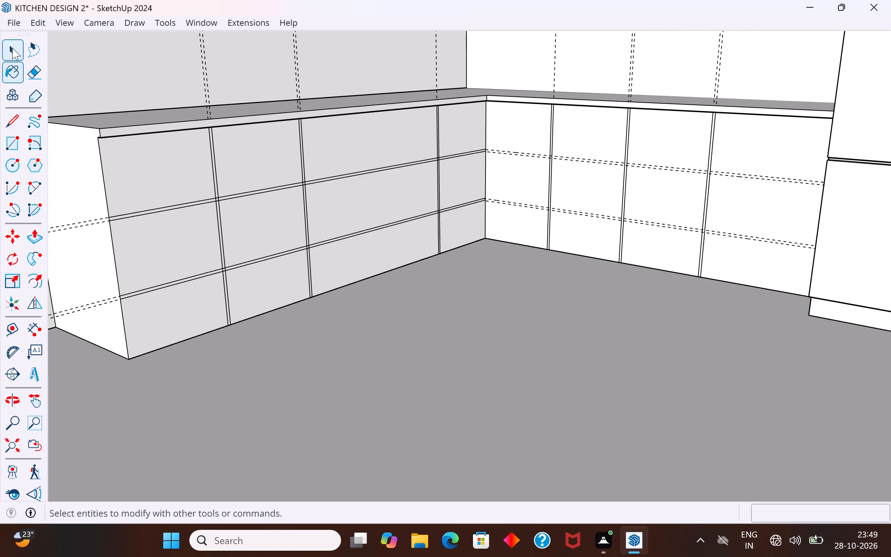
click(12, 46)
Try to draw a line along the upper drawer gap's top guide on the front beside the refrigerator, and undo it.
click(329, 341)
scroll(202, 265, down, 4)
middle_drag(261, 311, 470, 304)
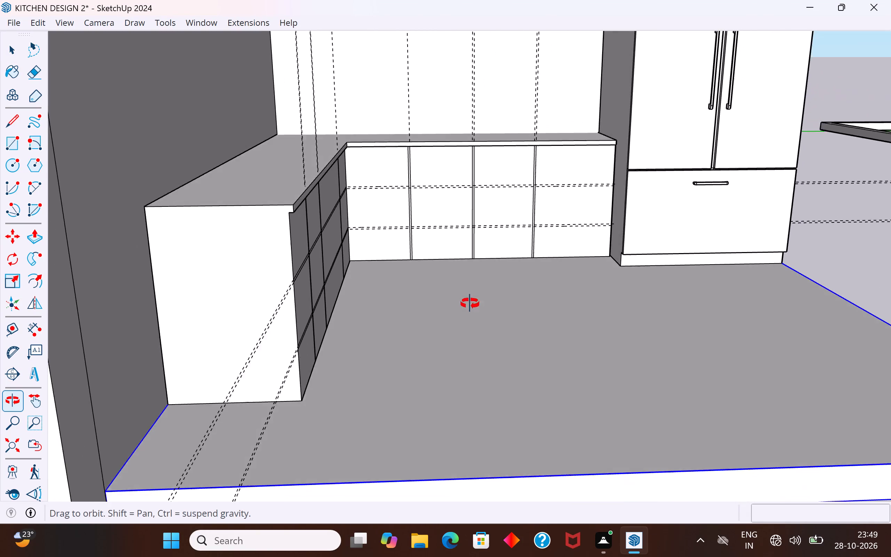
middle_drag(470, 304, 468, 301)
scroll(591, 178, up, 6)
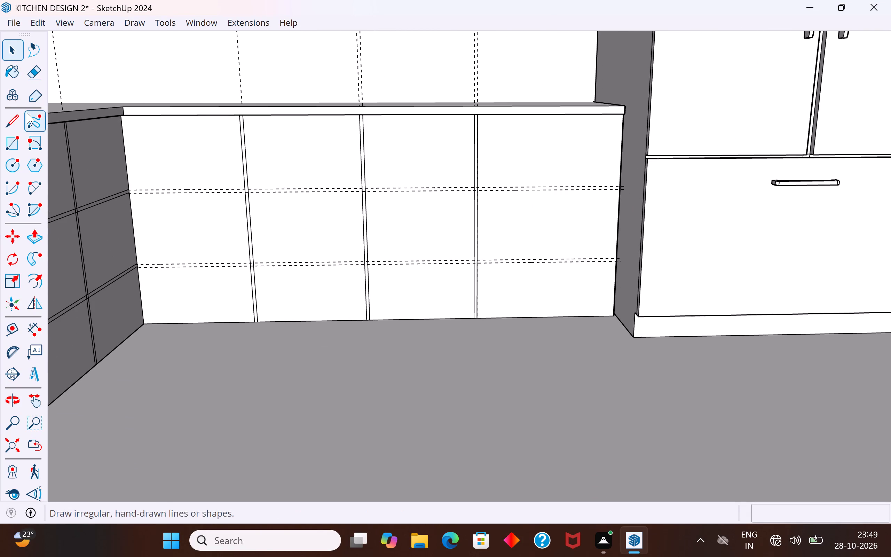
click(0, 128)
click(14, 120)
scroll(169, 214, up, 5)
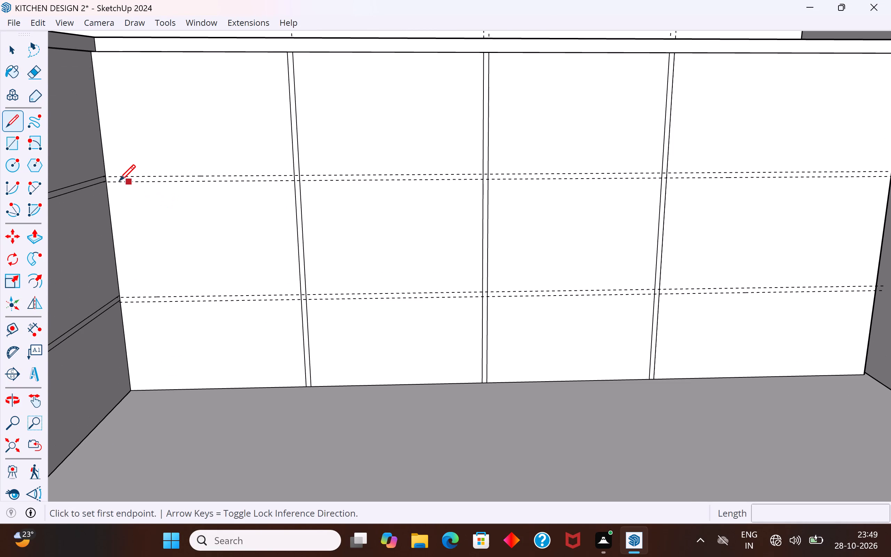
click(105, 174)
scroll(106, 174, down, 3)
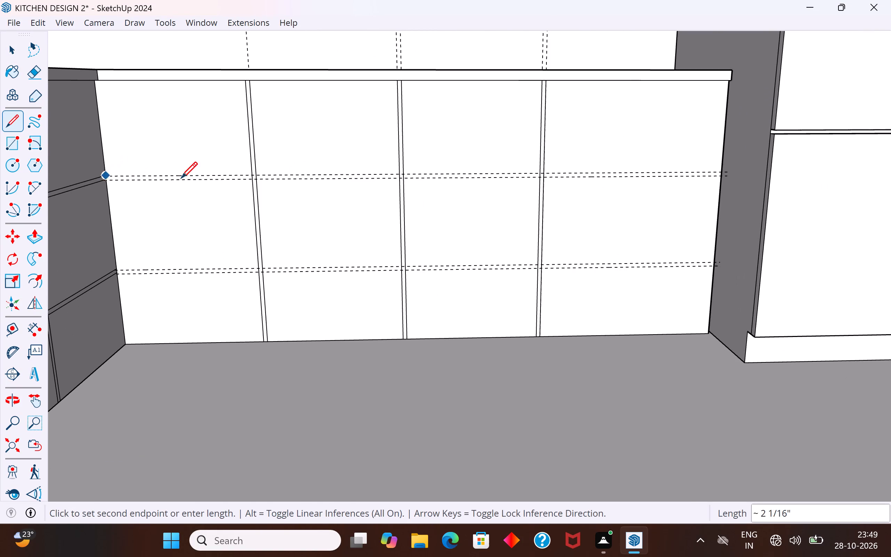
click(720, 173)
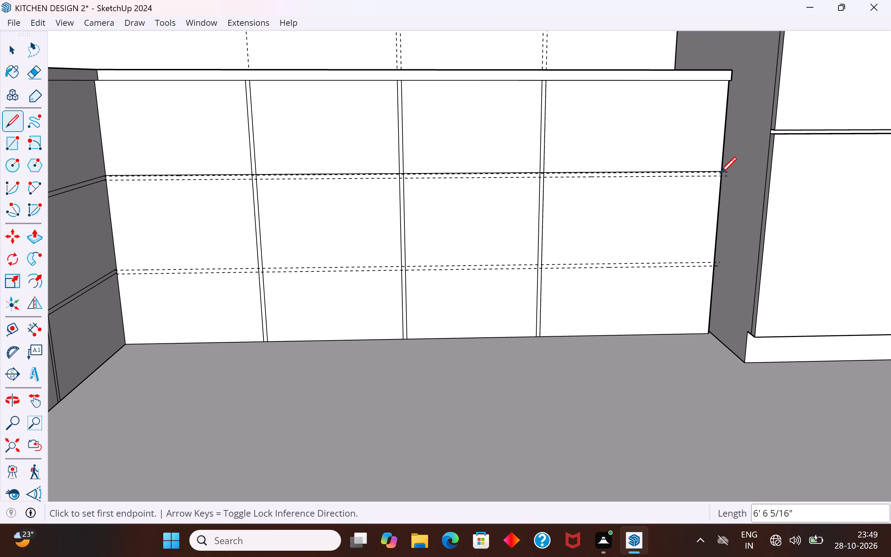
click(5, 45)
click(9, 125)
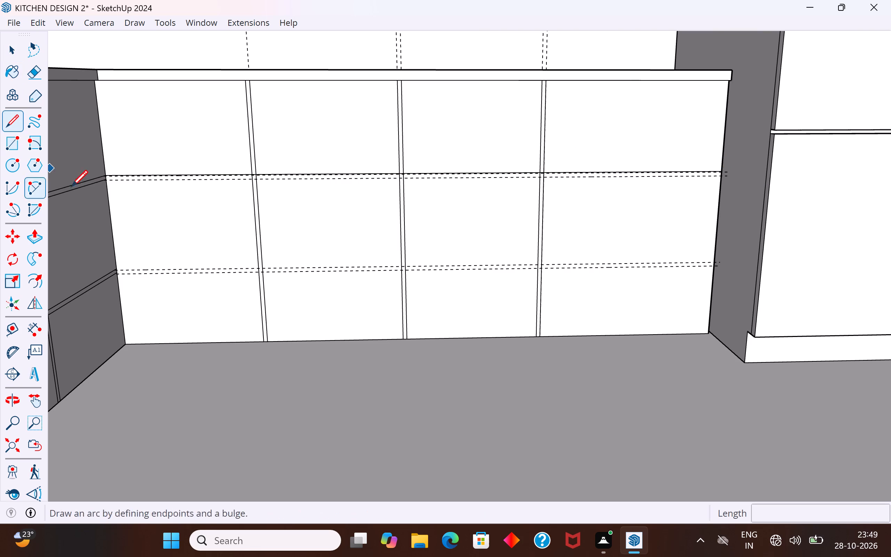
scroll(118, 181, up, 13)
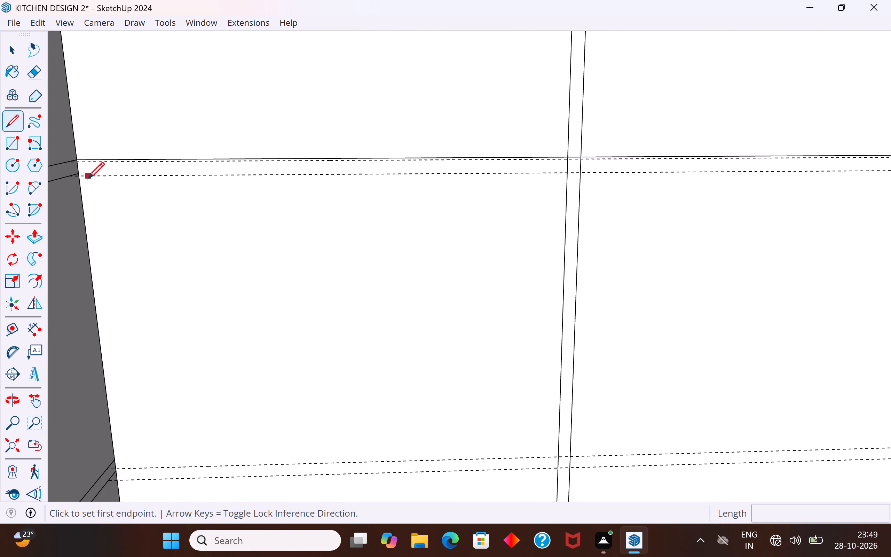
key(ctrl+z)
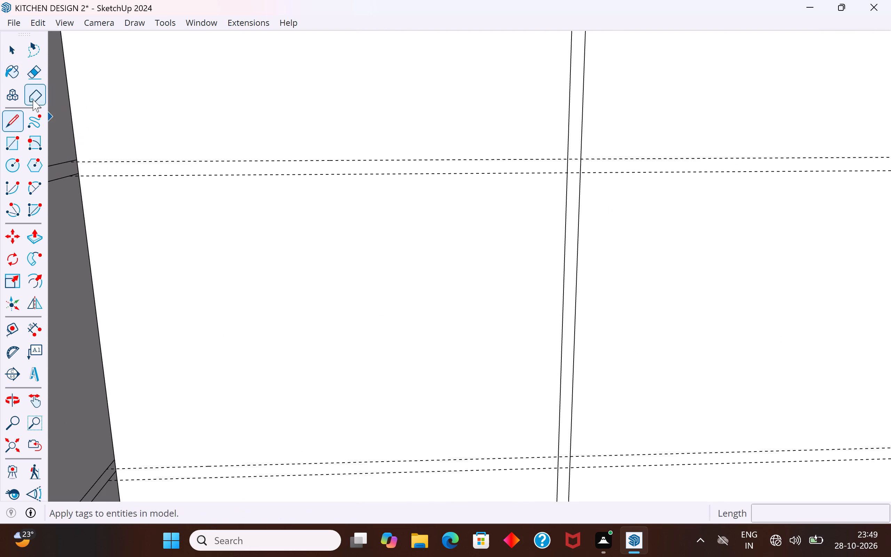
Draw a 6' 6 5/16" line across the refrigerator-side front from the adjoining run's upper drawer gap top edge at the inner corner.
scroll(48, 188, up, 5)
scroll(88, 153, up, 1)
middle_drag(88, 154, 11, 221)
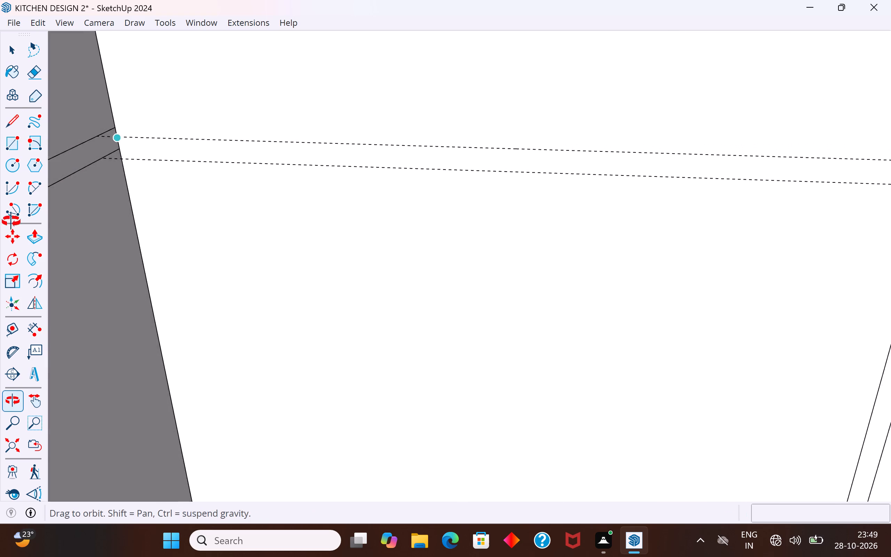
middle_drag(11, 221, 2, 223)
middle_drag(158, 114, 0, 133)
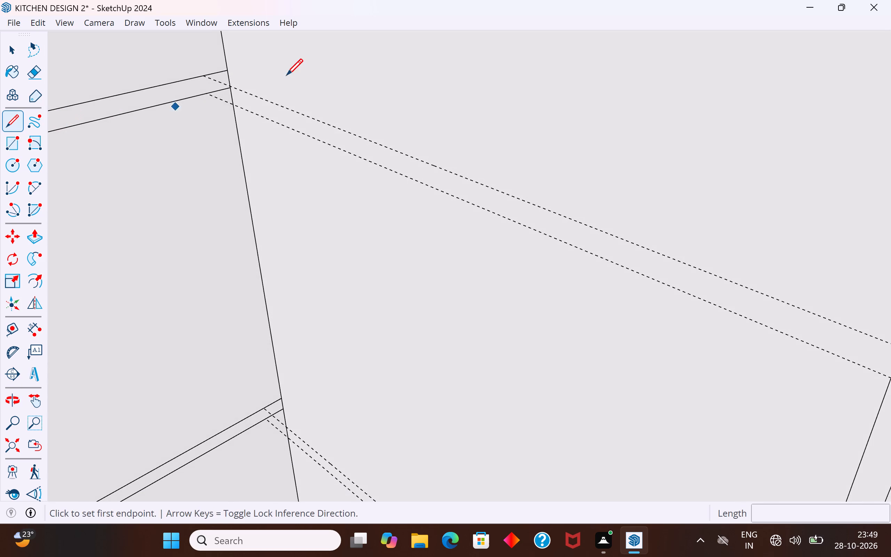
scroll(235, 89, up, 6)
click(227, 56)
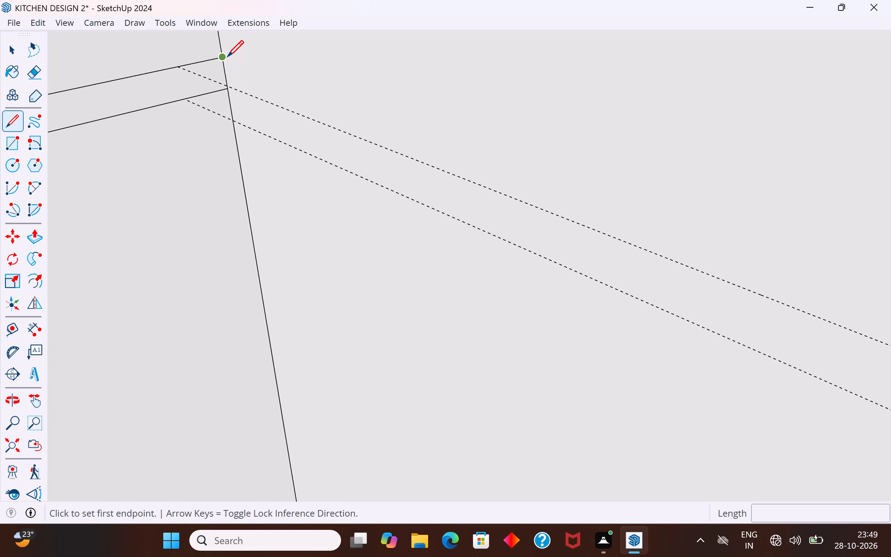
scroll(227, 56, down, 19)
middle_drag(227, 56, 394, 66)
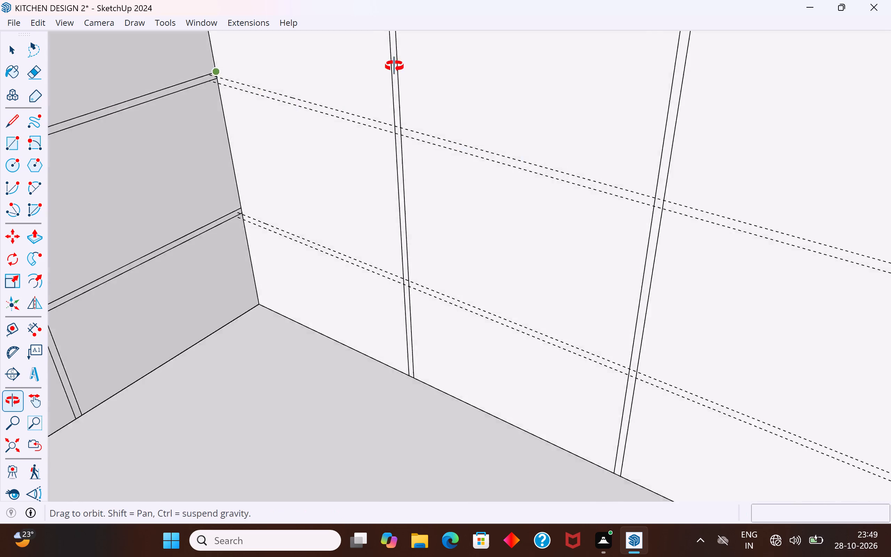
middle_drag(394, 66, 417, 65)
scroll(333, 154, down, 12)
scroll(694, 155, up, 4)
scroll(663, 162, up, 12)
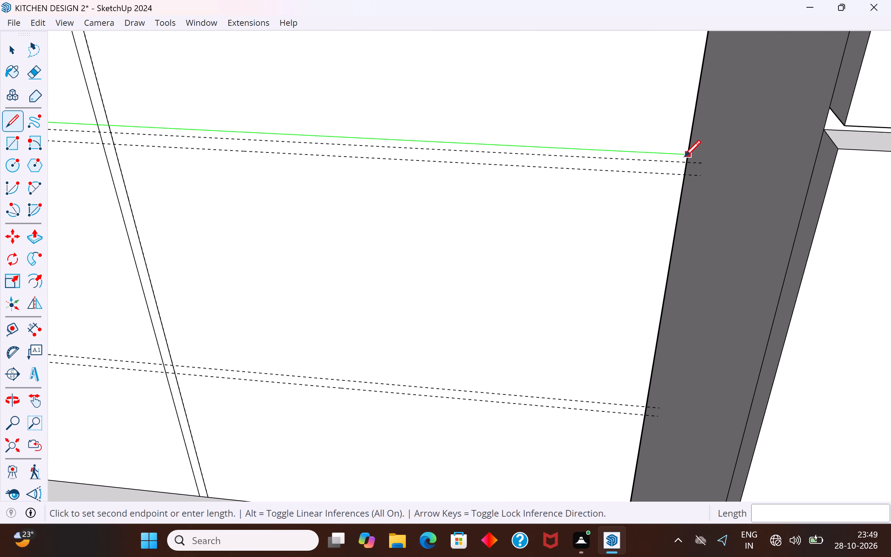
scroll(684, 156, up, 15)
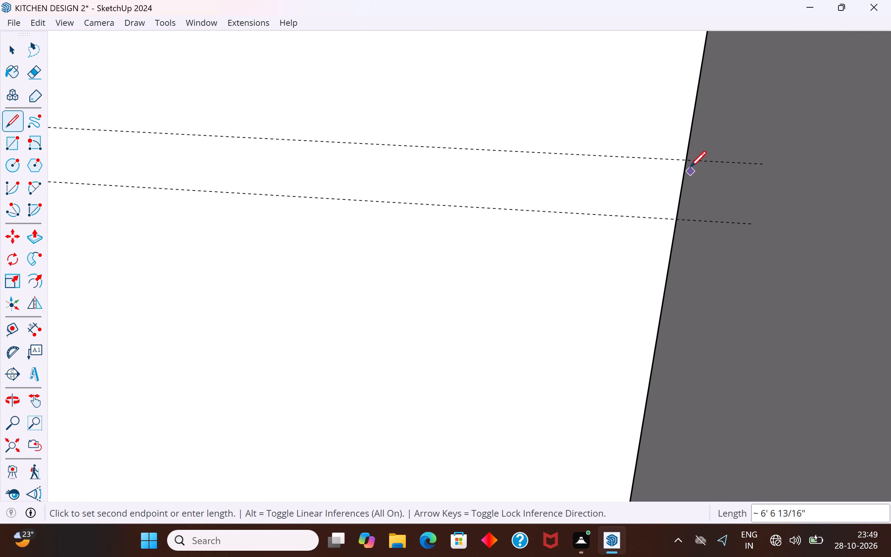
scroll(690, 158, up, 2)
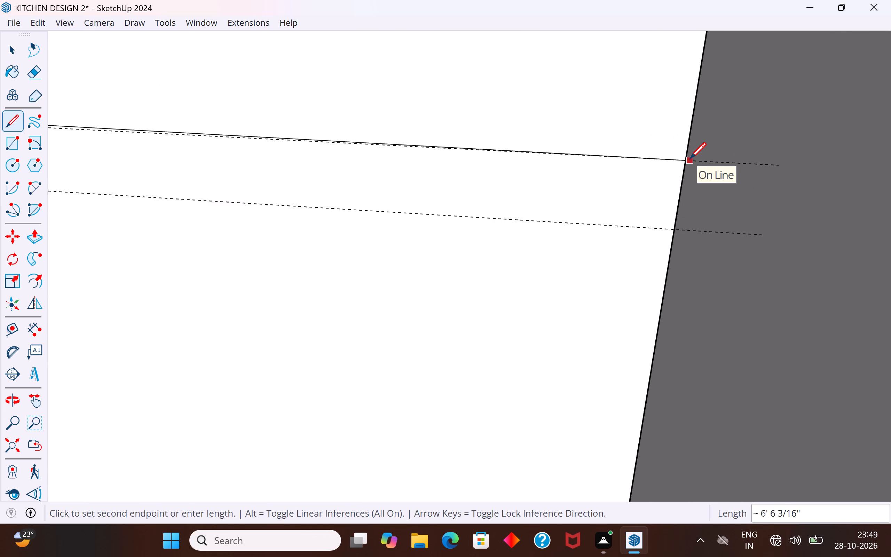
middle_drag(690, 158, 816, 303)
scroll(816, 303, up, 1)
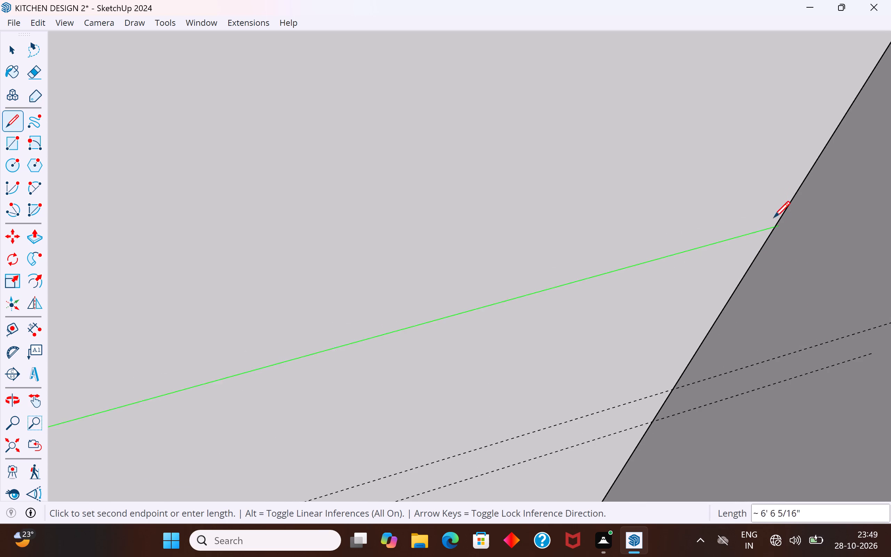
click(773, 227)
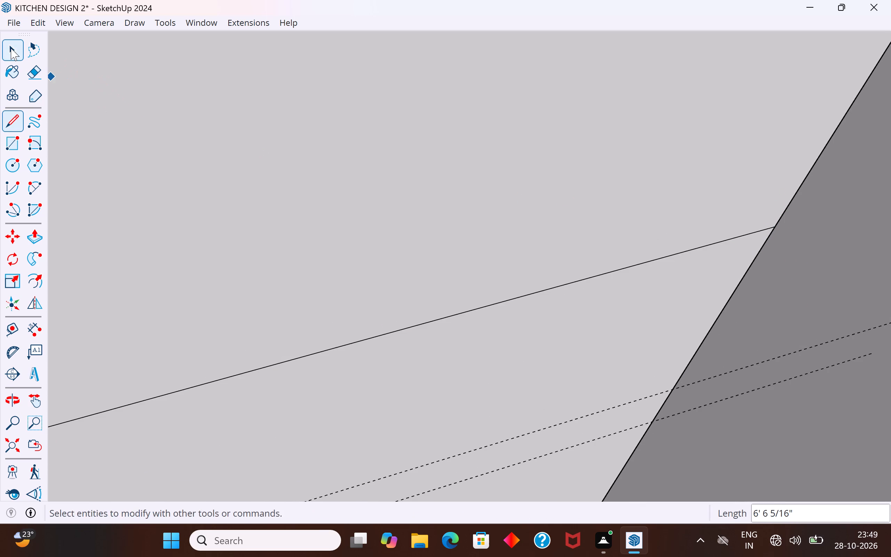
click(11, 48)
Draw a 6' 6 5/16" line across the same front from the adjoining run's upper gap bottom edge at the inner corner.
scroll(562, 209, down, 20)
scroll(562, 209, down, 11)
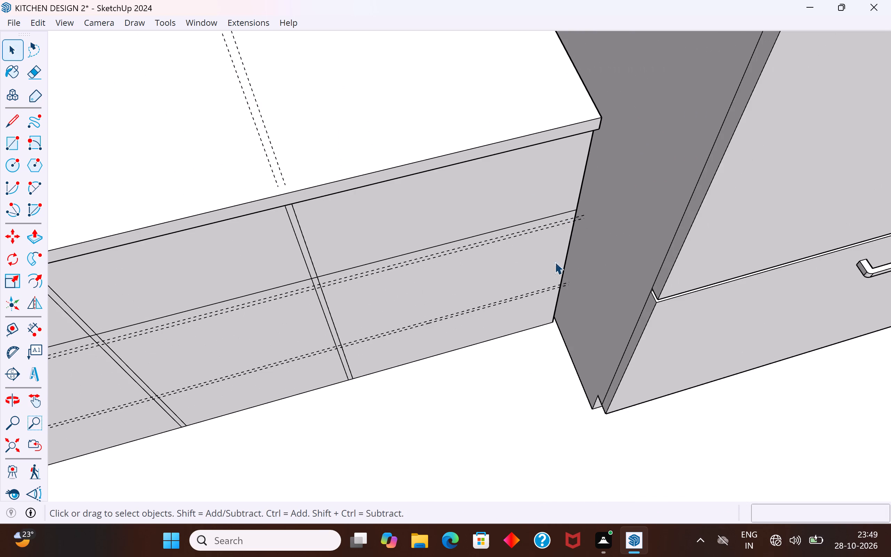
scroll(528, 142, down, 6)
middle_drag(449, 335, 381, 254)
scroll(542, 165, down, 5)
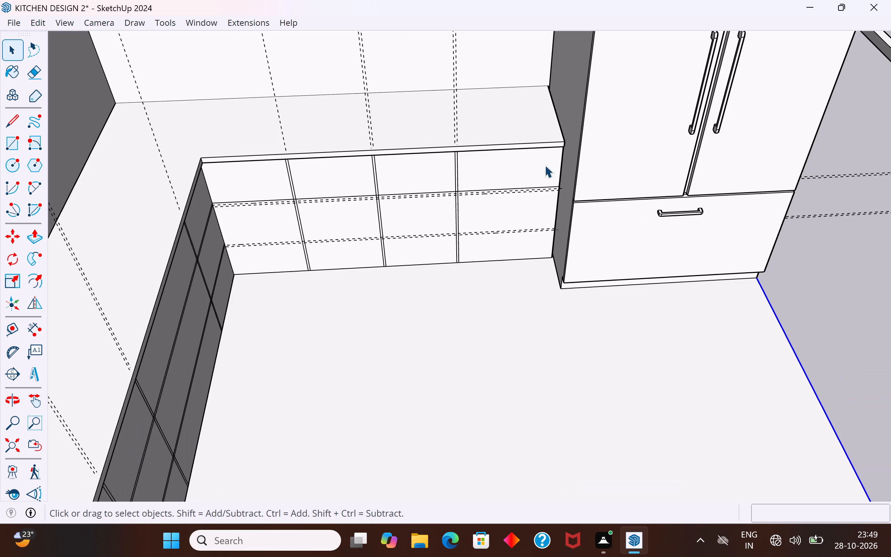
middle_drag(224, 232, 188, 127)
scroll(207, 222, up, 12)
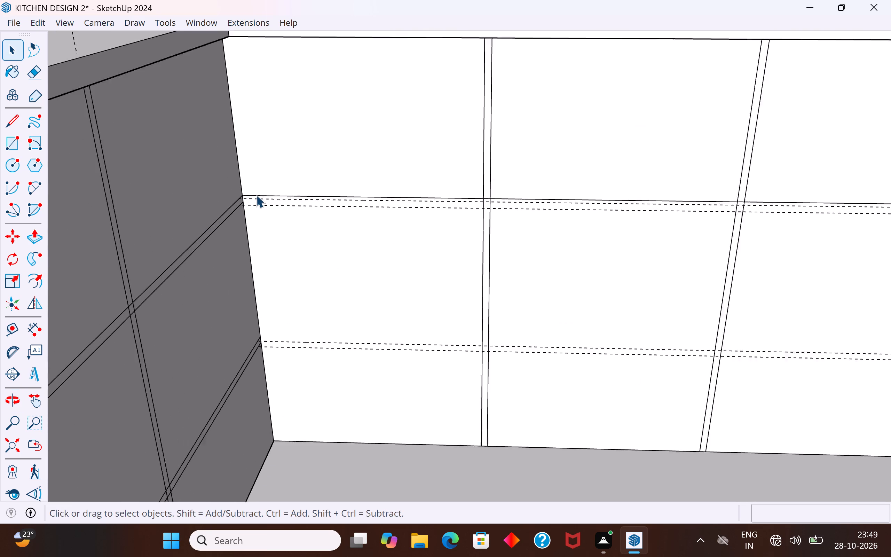
scroll(256, 195, up, 10)
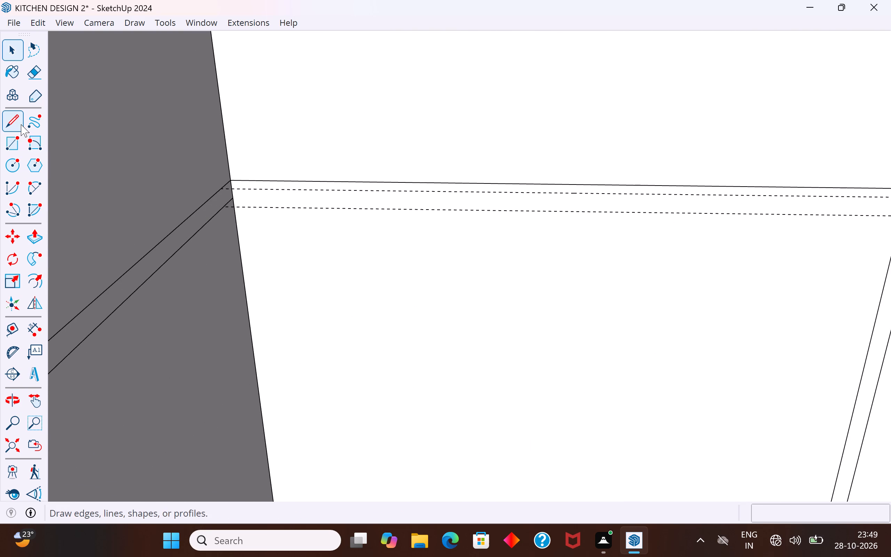
click(17, 118)
scroll(215, 199, up, 8)
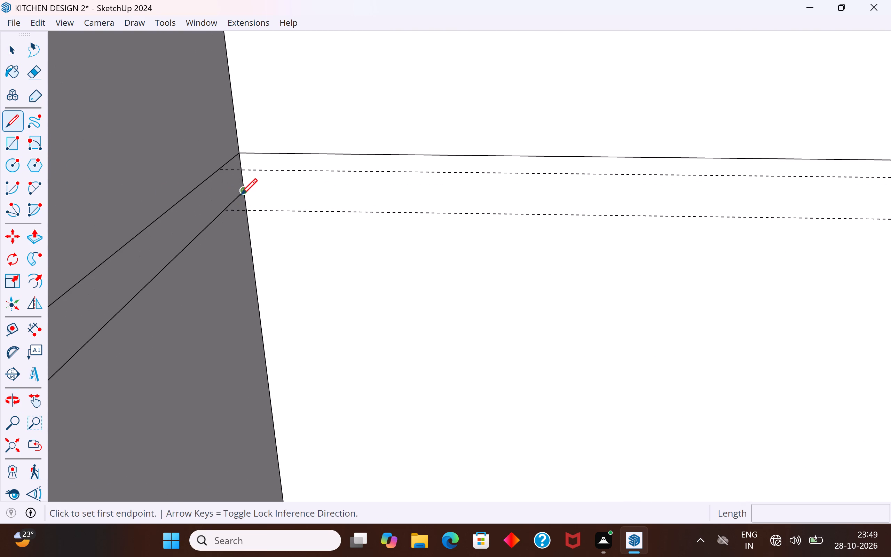
click(240, 193)
scroll(241, 197, down, 20)
scroll(241, 197, down, 2)
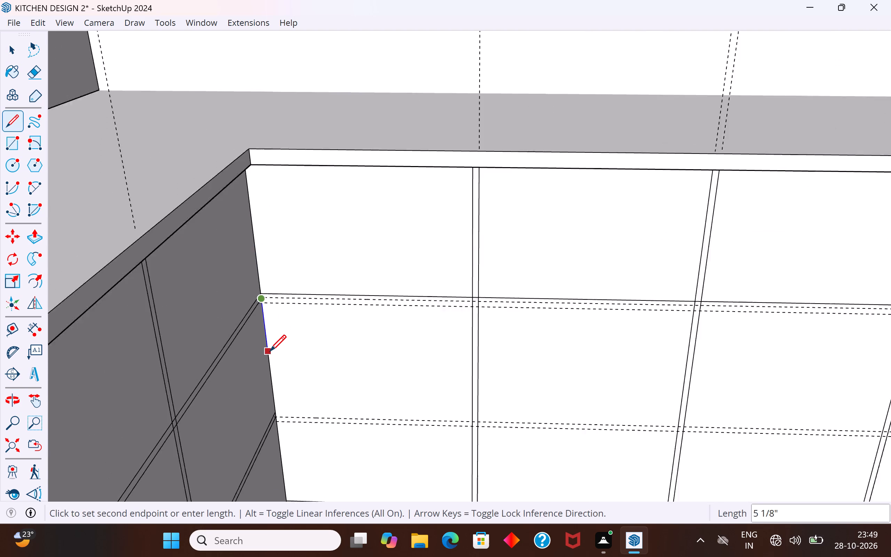
scroll(270, 351, down, 1)
scroll(231, 307, down, 12)
scroll(448, 315, up, 5)
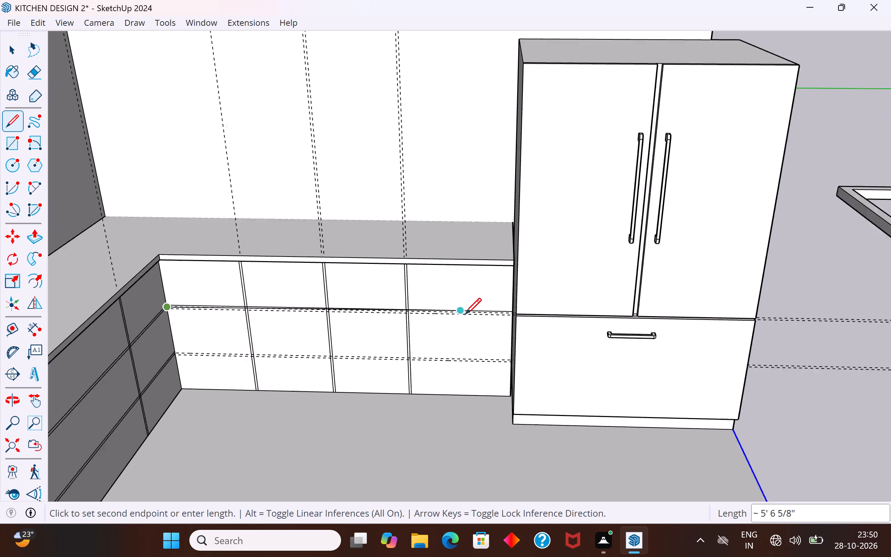
scroll(465, 314, up, 13)
scroll(574, 287, up, 1)
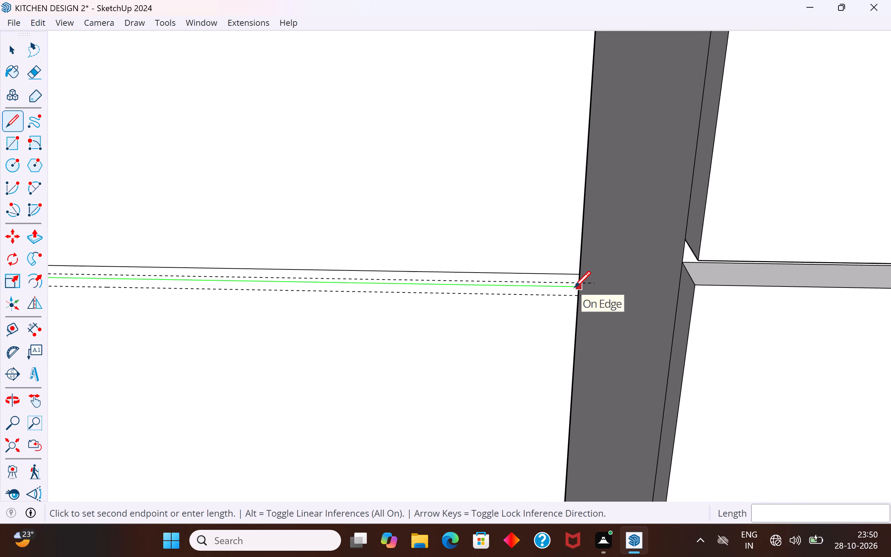
scroll(574, 287, up, 4)
click(582, 288)
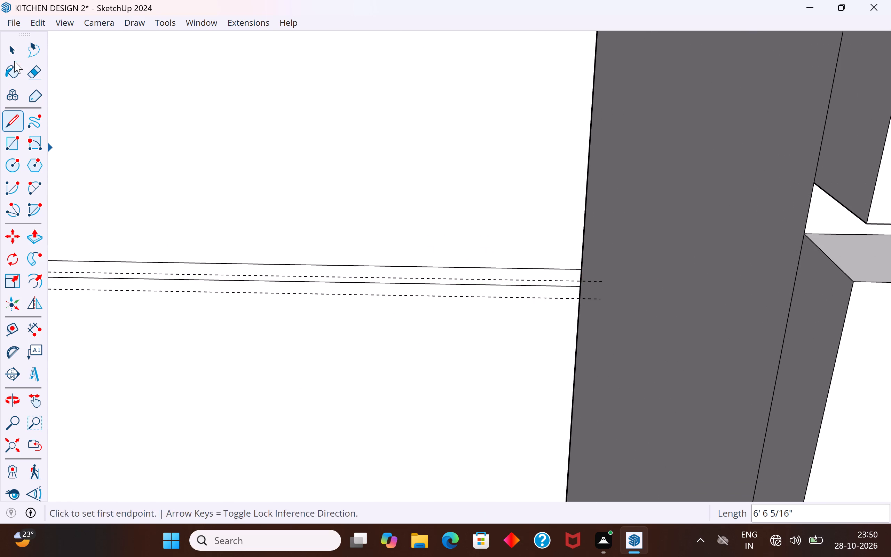
click(14, 55)
Delete the two upper drawer gap guides on the cabinet front beside the refrigerator.
middle_drag(356, 250, 385, 468)
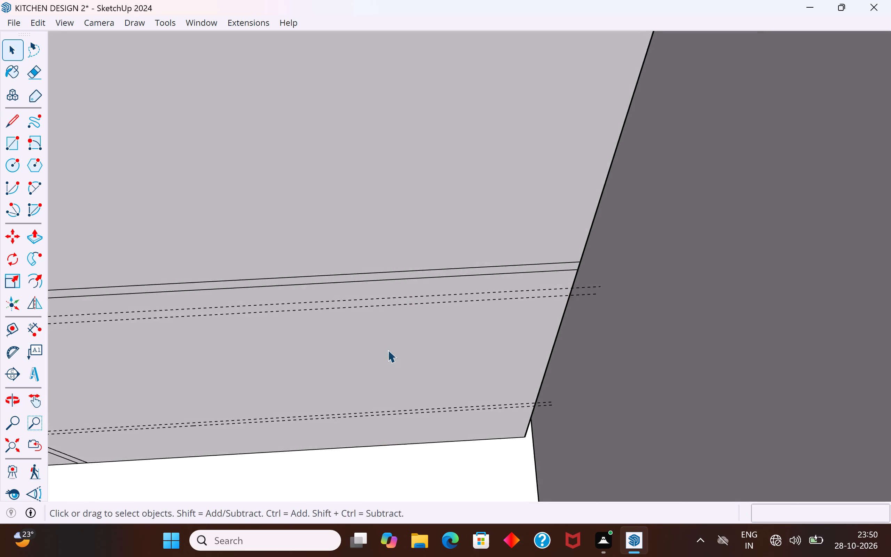
scroll(377, 324, down, 3)
middle_drag(379, 327, 370, 366)
click(395, 334)
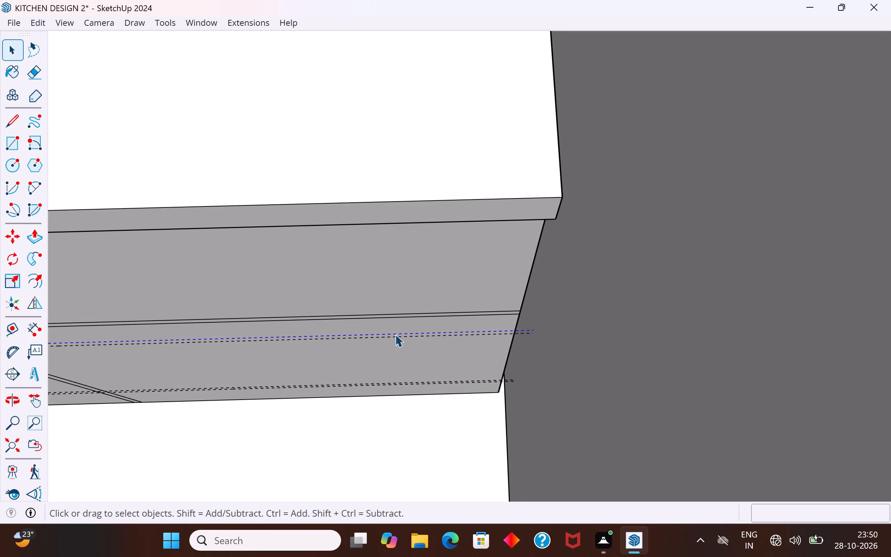
key(Delete)
click(422, 336)
key(Delete)
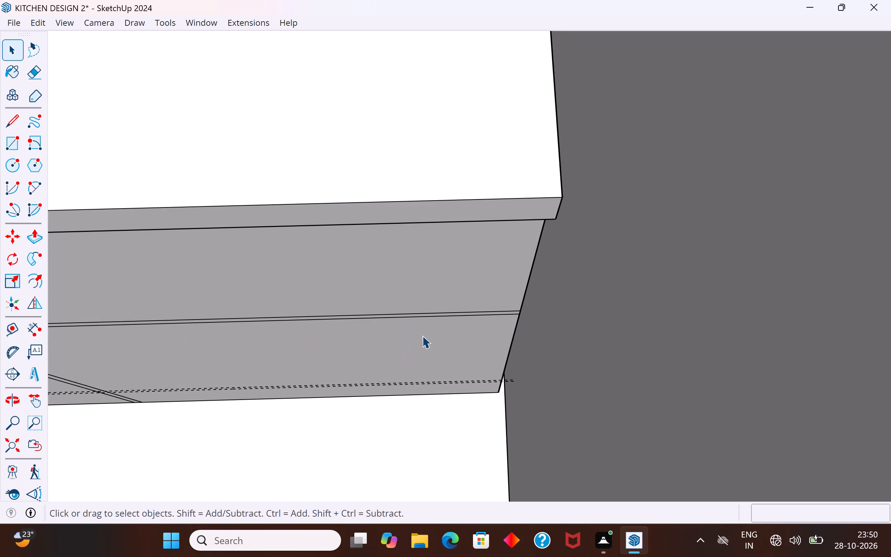
Draw a 6' 6 5/16" line across the refrigerator-side front from the adjoining run's lower drawer gap top edge at the inner corner.
scroll(499, 281, down, 5)
scroll(534, 250, down, 6)
scroll(533, 195, down, 7)
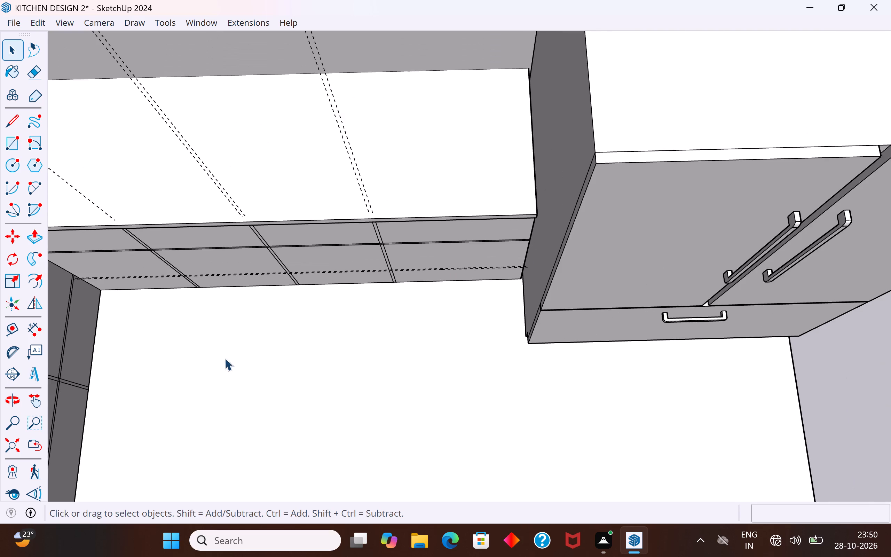
scroll(400, 214, down, 5)
middle_drag(96, 326, 163, 166)
scroll(465, 172, down, 4)
middle_drag(442, 299, 286, 337)
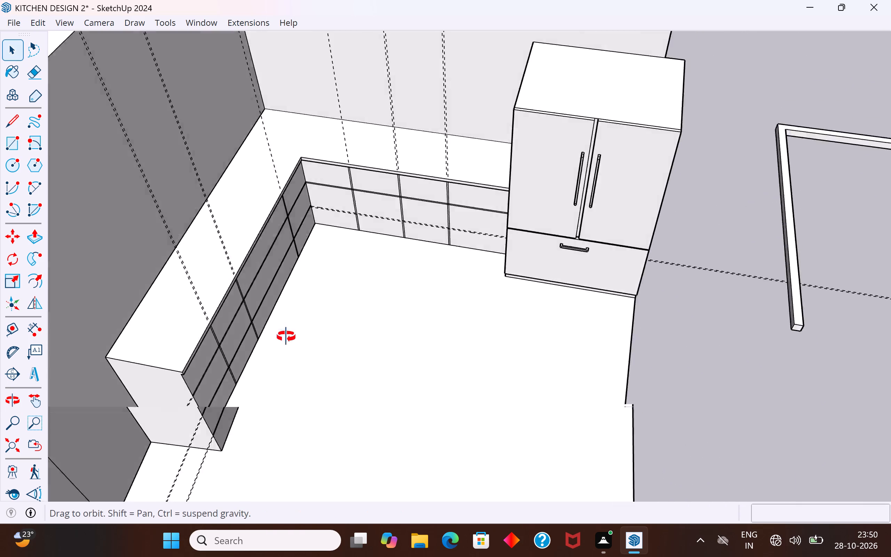
middle_drag(286, 337, 290, 234)
scroll(315, 244, up, 9)
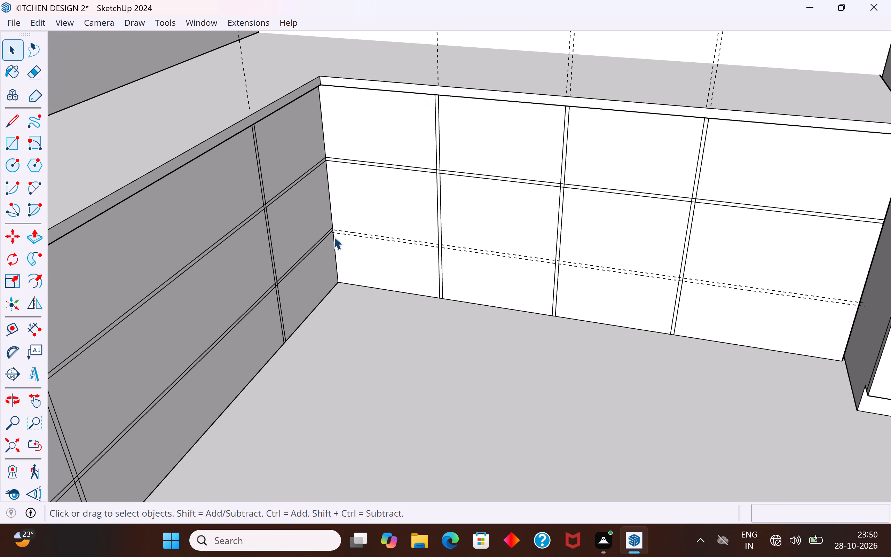
scroll(334, 237, up, 3)
middle_drag(369, 258, 297, 316)
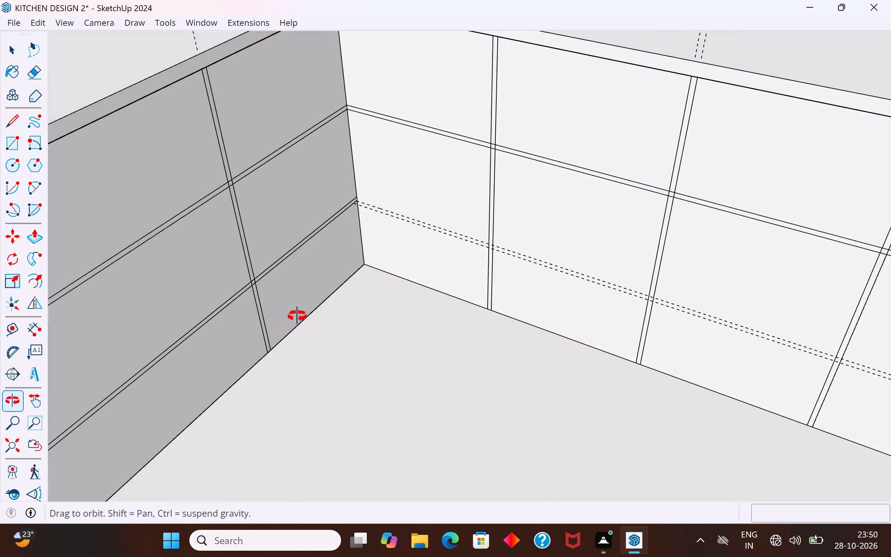
middle_drag(297, 316, 337, 356)
click(8, 126)
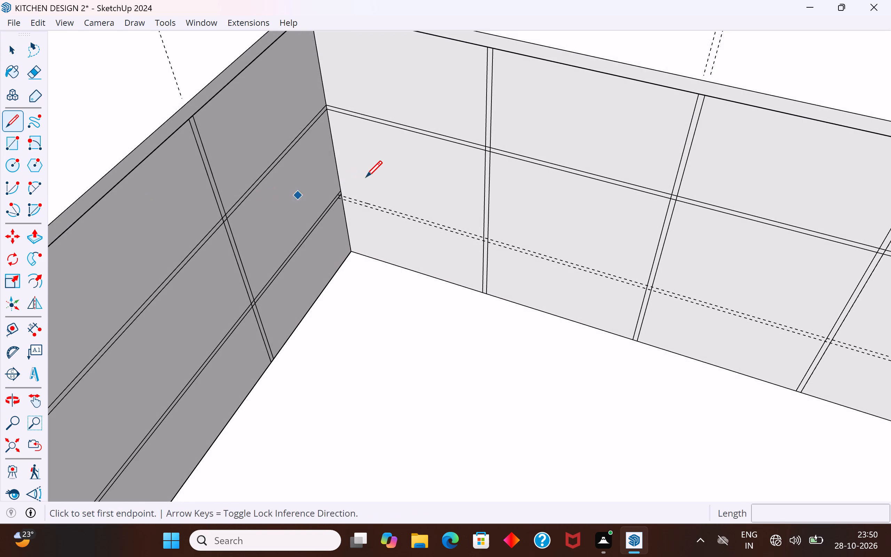
scroll(366, 177, up, 8)
click(310, 204)
scroll(310, 204, down, 4)
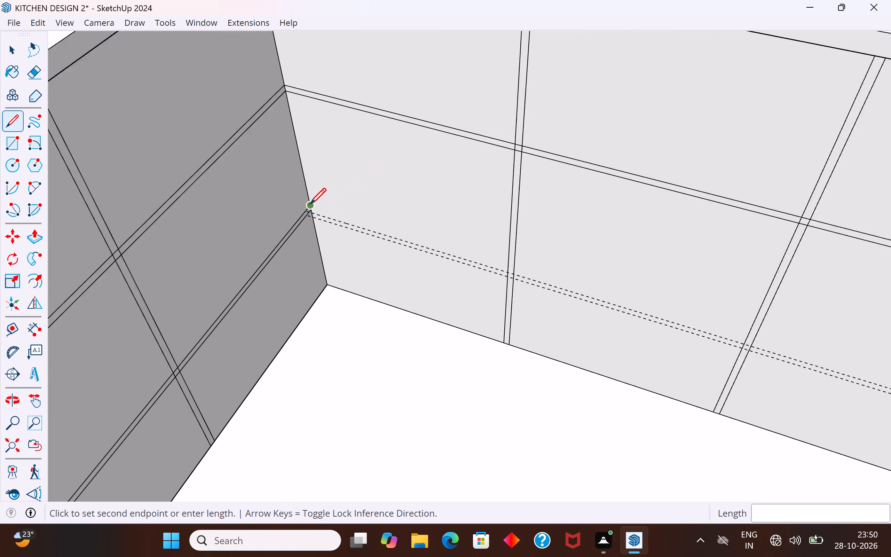
scroll(310, 204, down, 13)
middle_drag(561, 274, 610, 288)
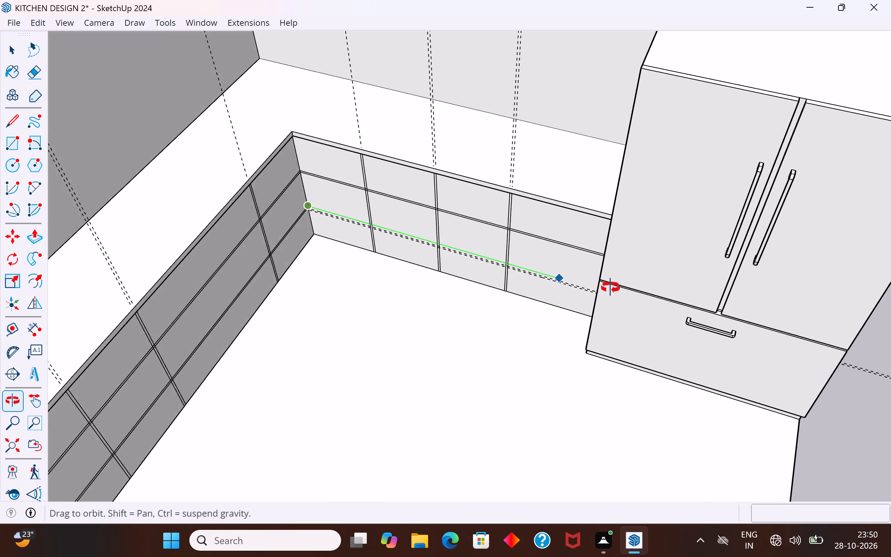
middle_drag(610, 288, 799, 281)
scroll(573, 221, up, 3)
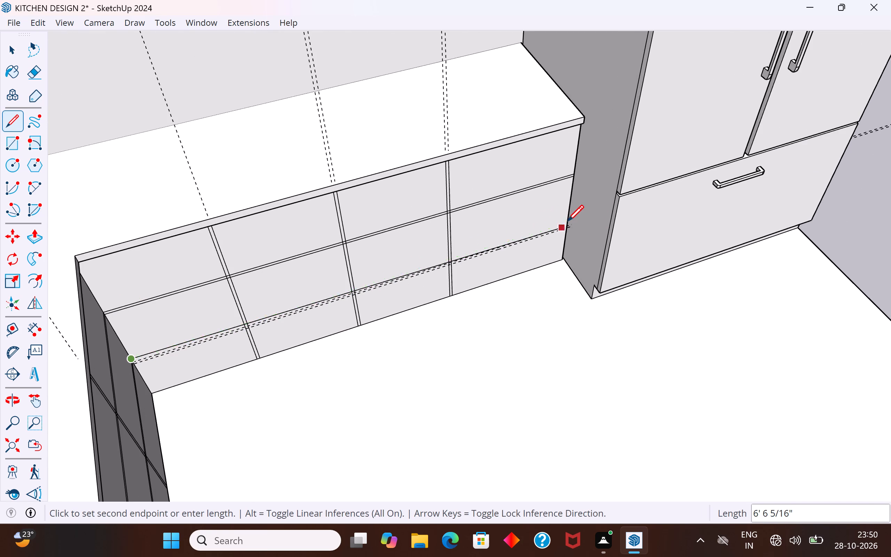
click(569, 220)
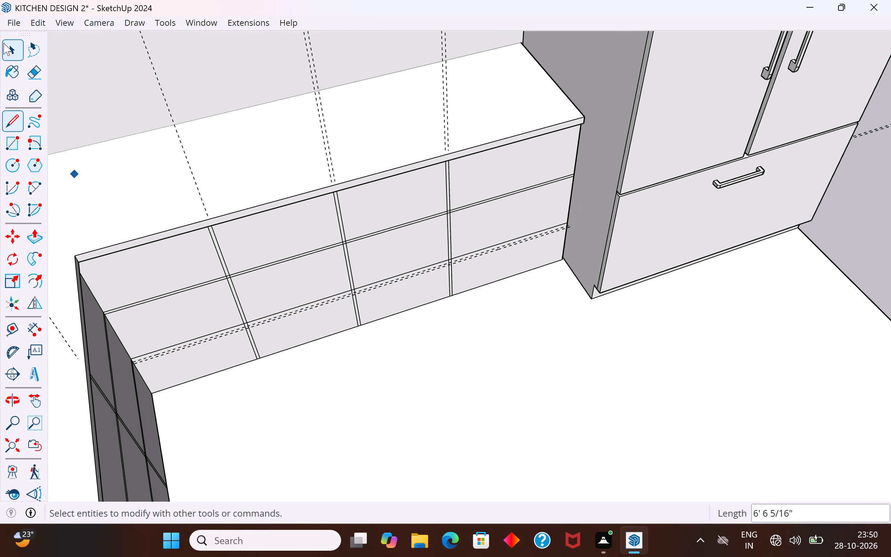
click(4, 44)
click(76, 104)
Draw a 6' 6 5/16" line across the refrigerator-side front from the adjoining run's lower drawer gap bottom edge at the inner corner.
scroll(424, 244, down, 4)
middle_drag(481, 361, 208, 237)
scroll(316, 269, up, 9)
middle_drag(338, 243, 537, 199)
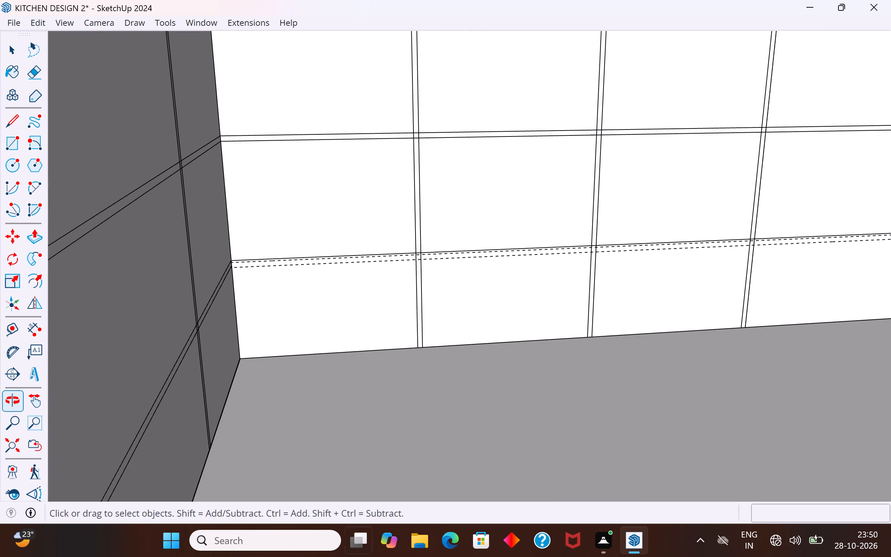
scroll(259, 149, down, 4)
scroll(327, 250, up, 3)
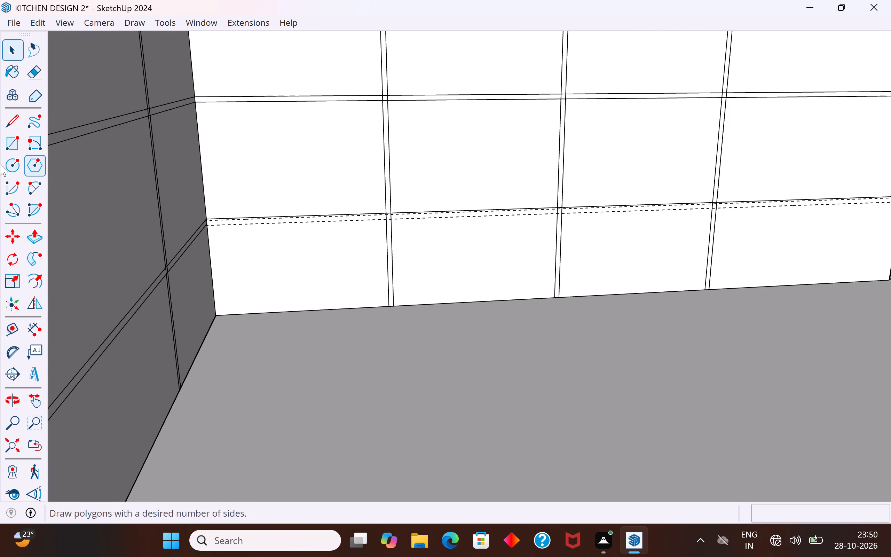
click(19, 115)
scroll(173, 275, up, 4)
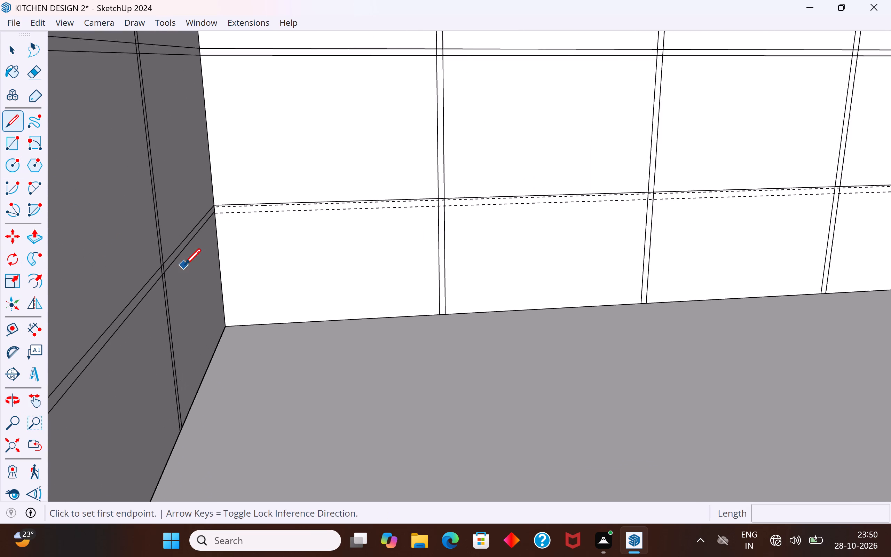
scroll(184, 265, up, 9)
middle_drag(230, 209, 204, 214)
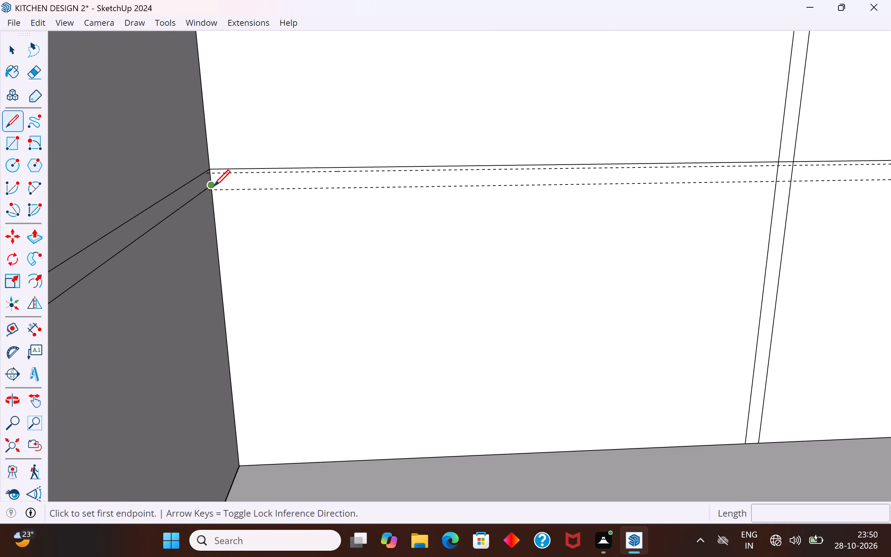
click(214, 185)
scroll(214, 185, down, 17)
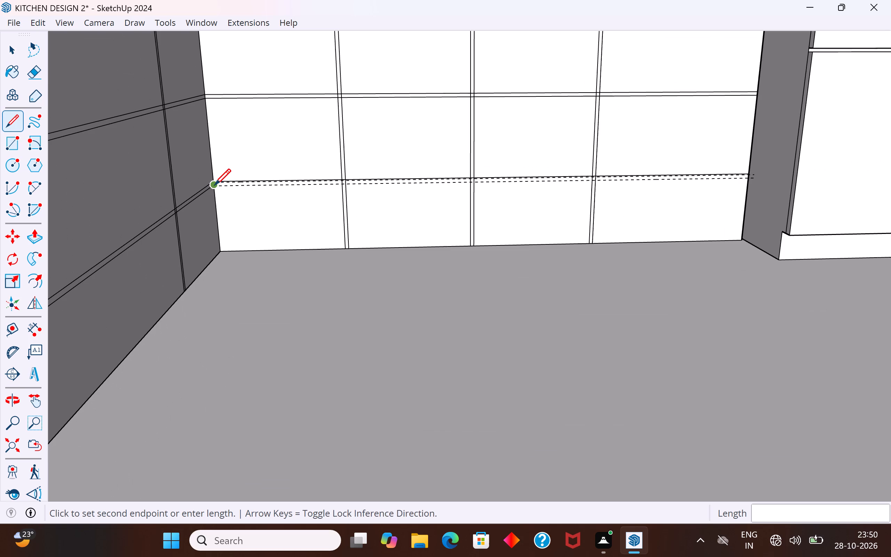
scroll(746, 183, up, 12)
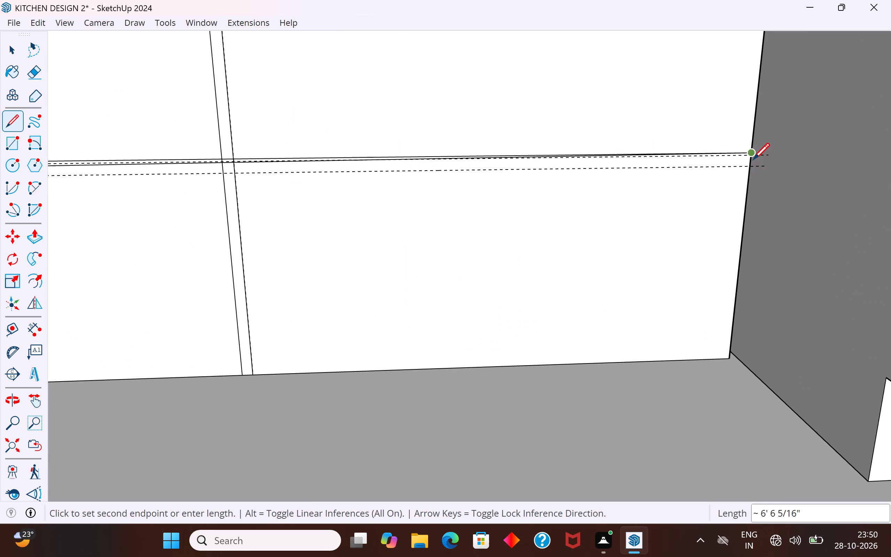
click(753, 164)
click(14, 45)
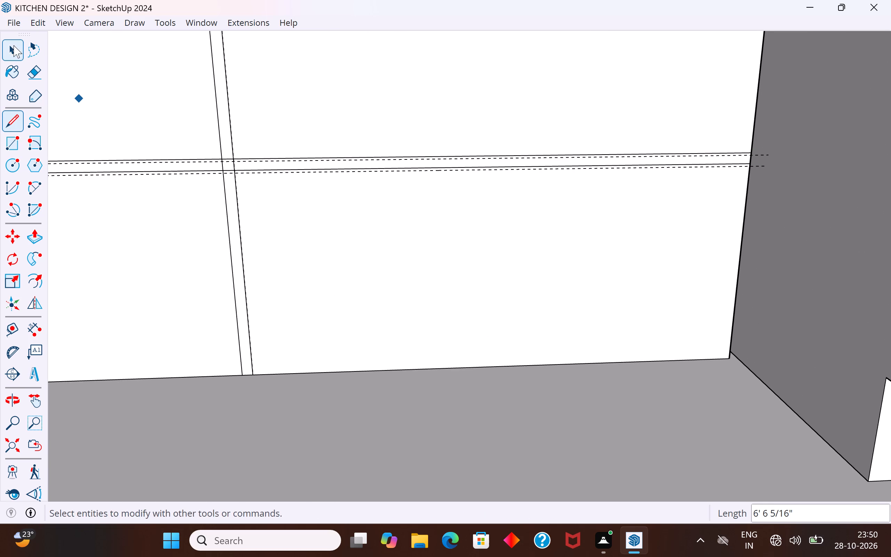
Delete all the guides in the model.
click(47, 21)
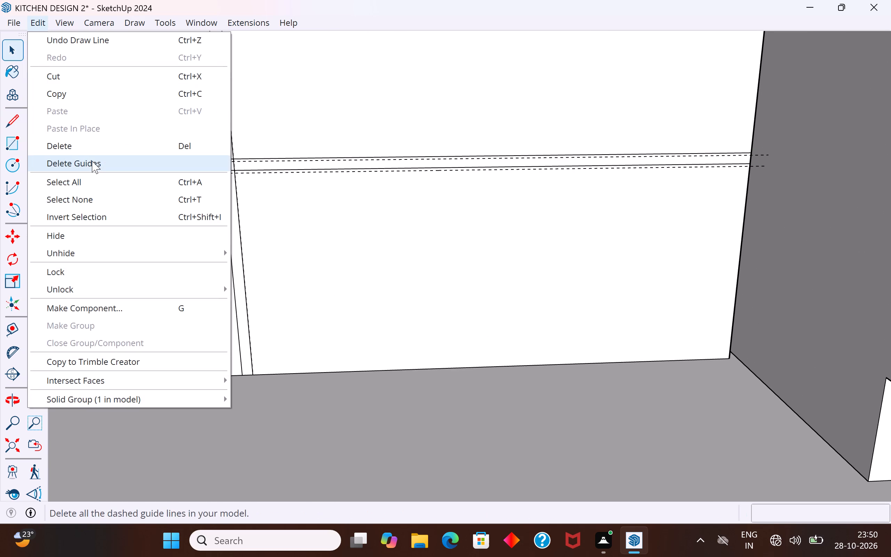
click(92, 161)
Erase the line segments inside both drawer-gap crossings of the vertical gap nearest the refrigerator, upper crossing first.
scroll(255, 231, down, 10)
scroll(361, 266, down, 8)
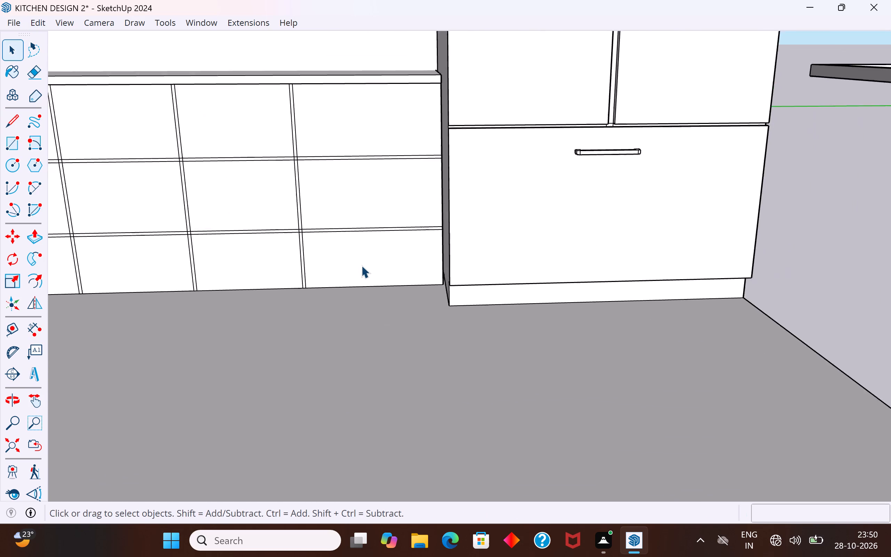
scroll(361, 265, down, 3)
scroll(318, 192, up, 12)
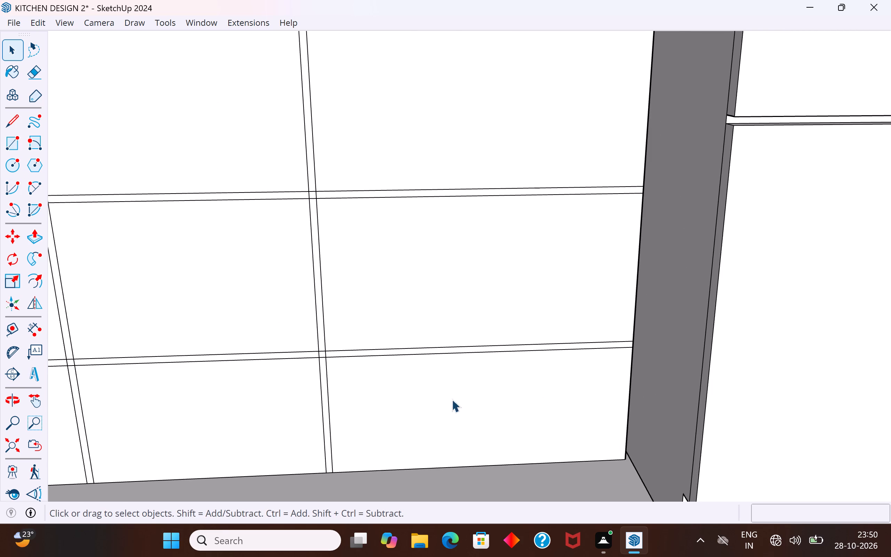
scroll(384, 378, up, 2)
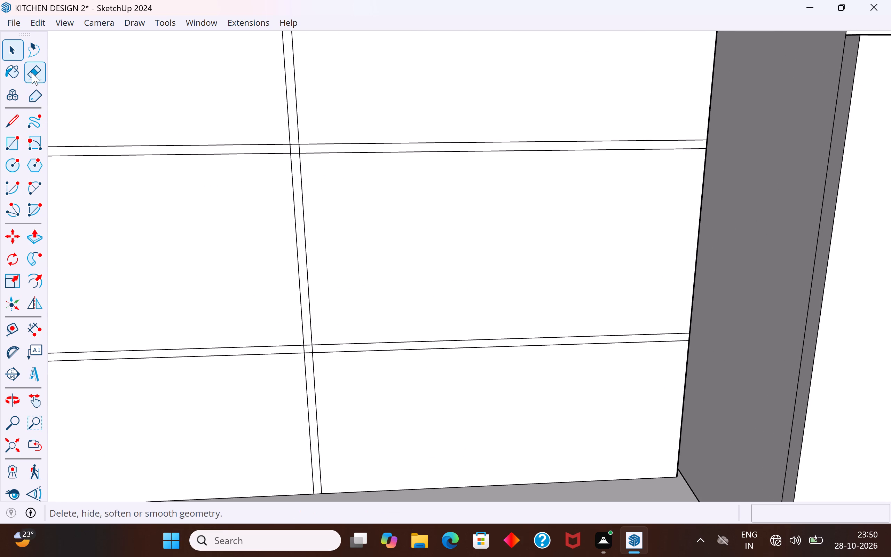
click(32, 72)
scroll(293, 117, up, 16)
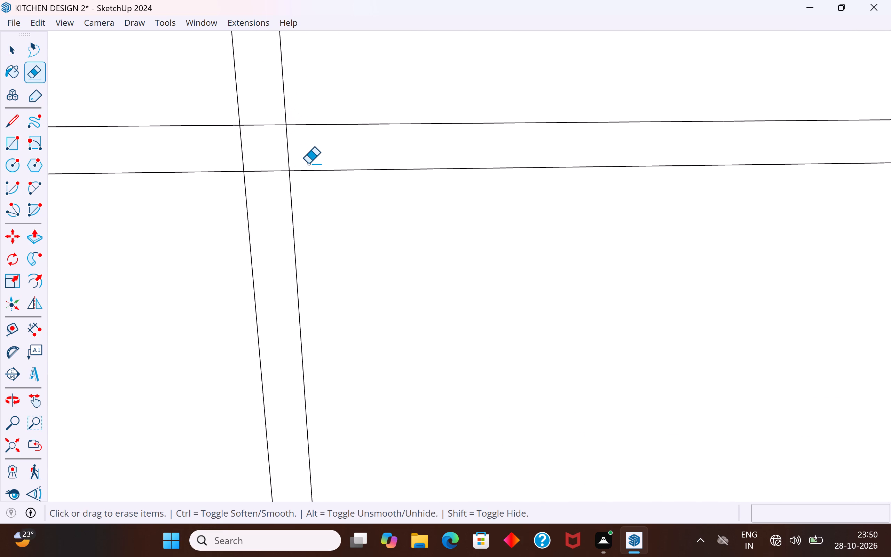
drag(261, 114, 273, 207)
drag(215, 151, 299, 153)
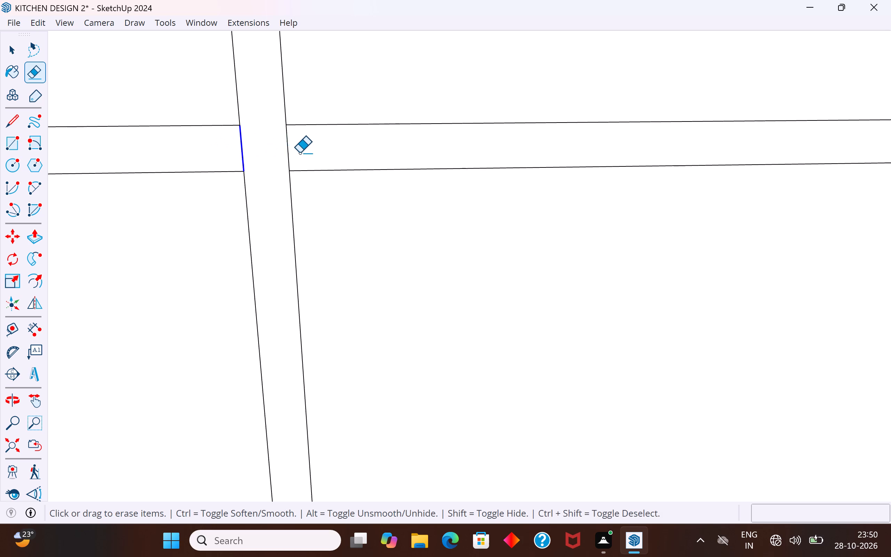
drag(299, 153, 309, 153)
scroll(278, 155, down, 20)
scroll(278, 155, down, 6)
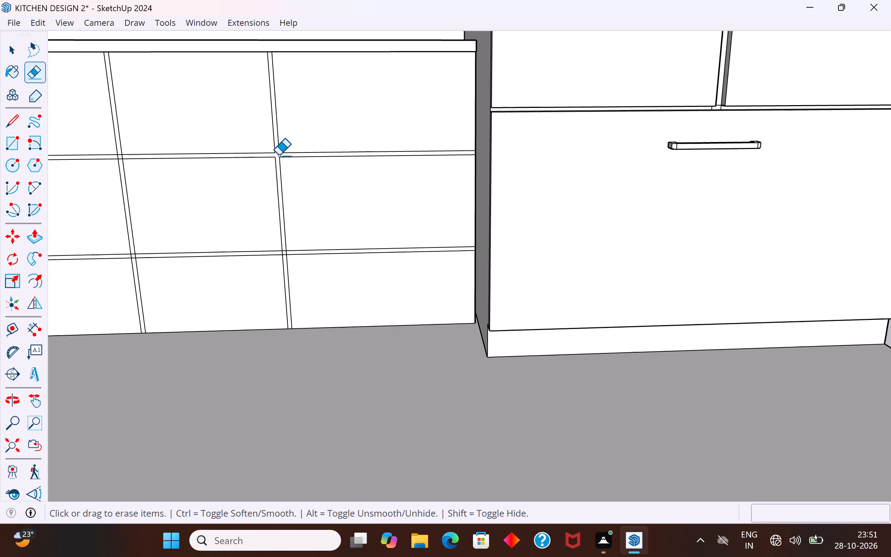
scroll(275, 283, up, 10)
scroll(289, 212, up, 4)
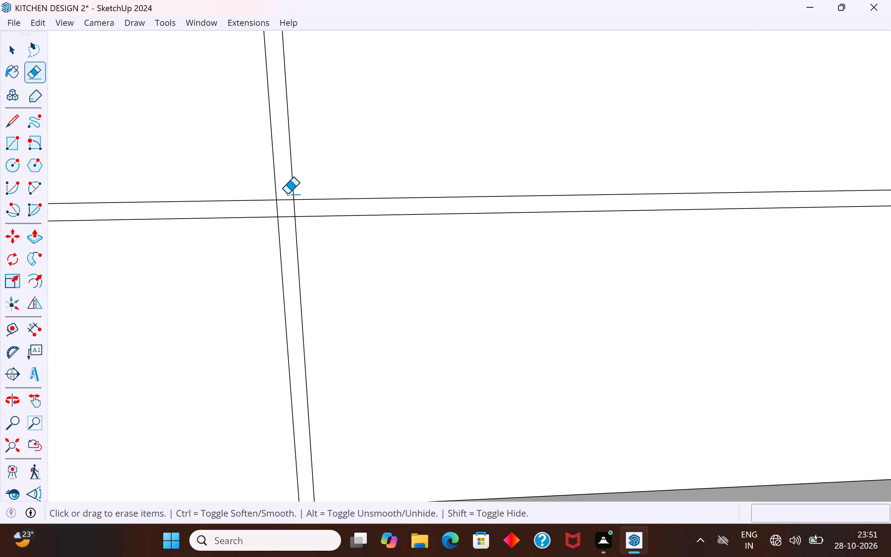
drag(284, 191, 292, 236)
drag(270, 208, 274, 208)
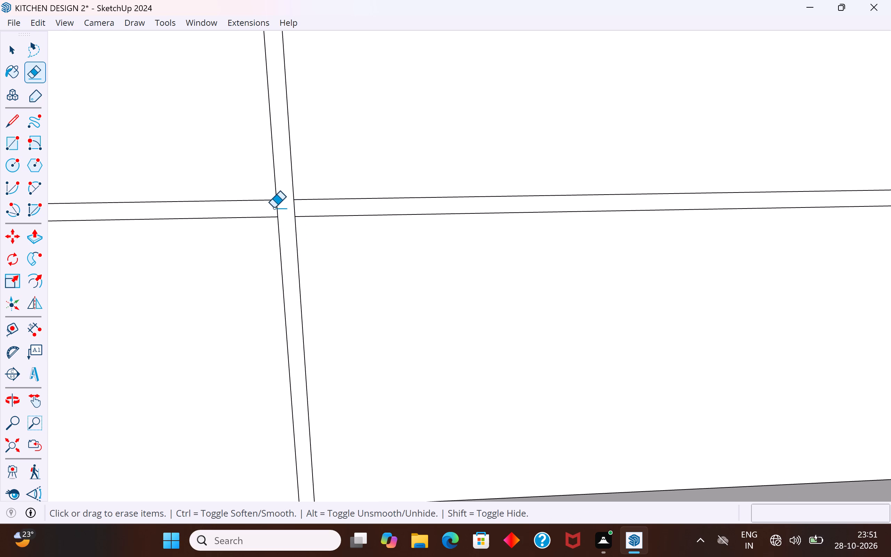
drag(274, 208, 302, 210)
Erase the line segments inside the lower and upper drawer-gap crossings of the middle vertical gap on the refrigerator-side front.
scroll(410, 287, down, 19)
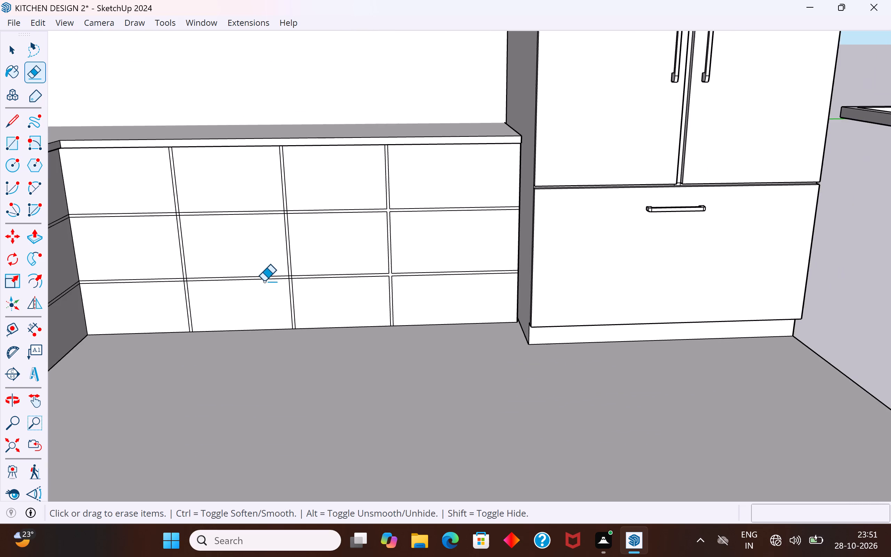
scroll(264, 281, up, 20)
scroll(264, 281, up, 4)
drag(312, 253, 313, 259)
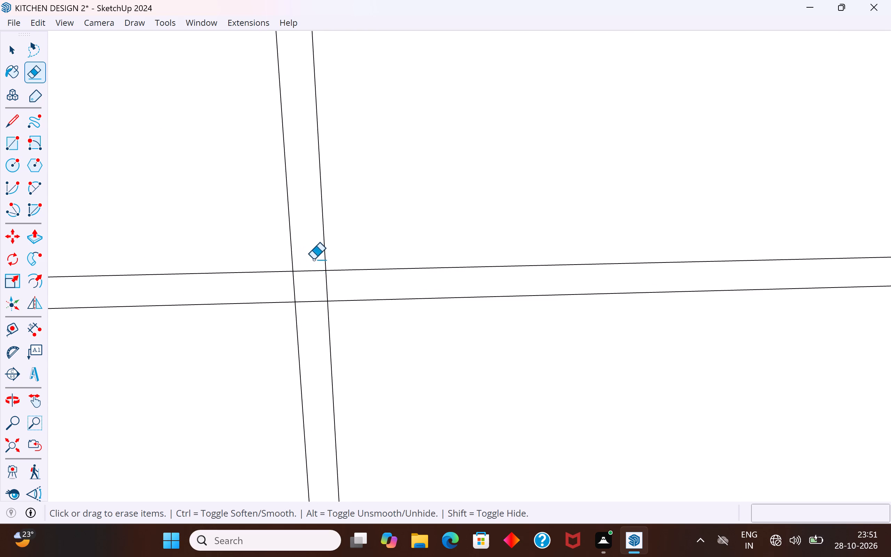
drag(313, 259, 314, 332)
drag(278, 287, 346, 293)
scroll(323, 386, down, 4)
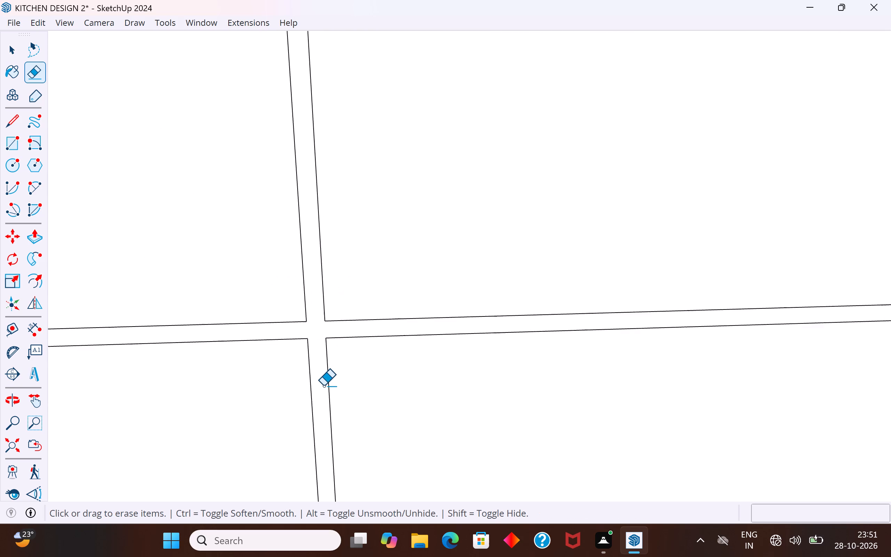
scroll(323, 386, down, 15)
scroll(300, 235, up, 13)
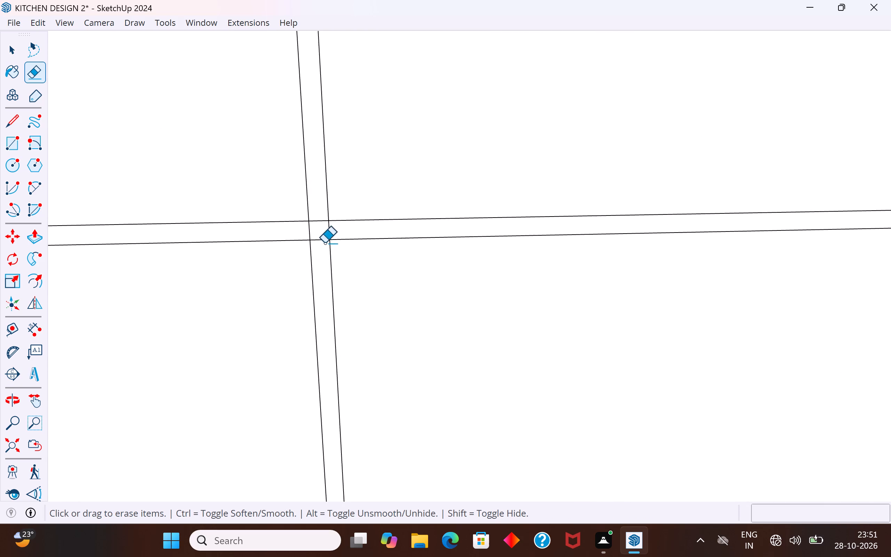
drag(316, 206, 325, 265)
drag(294, 233, 340, 233)
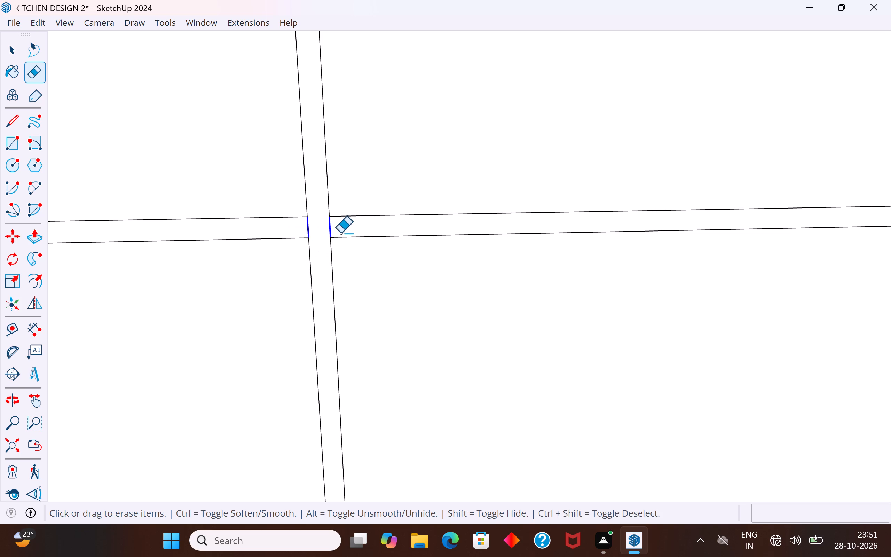
drag(340, 233, 353, 229)
Erase the line segments inside the lower and upper crossings of the refrigerator-side front's vertical gap nearest the inner corner.
scroll(492, 285, down, 19)
scroll(399, 343, up, 6)
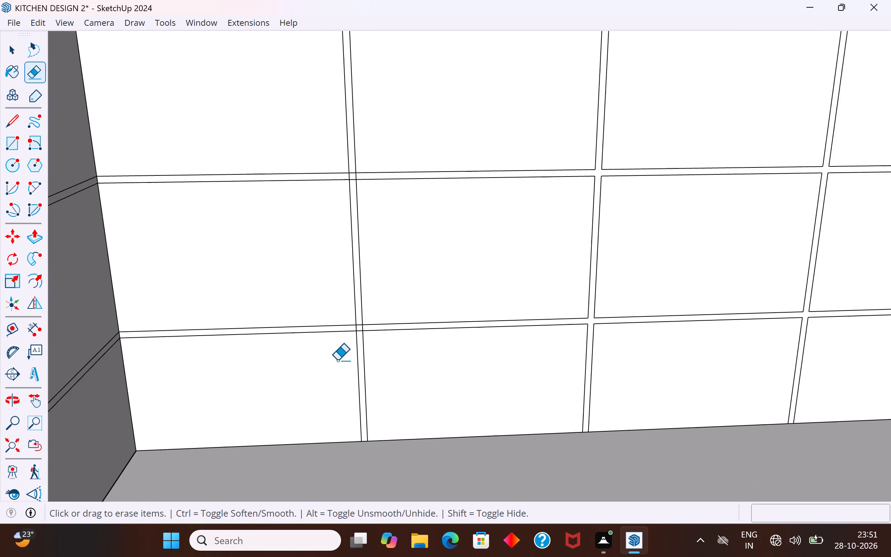
scroll(337, 360, up, 16)
drag(374, 268, 381, 336)
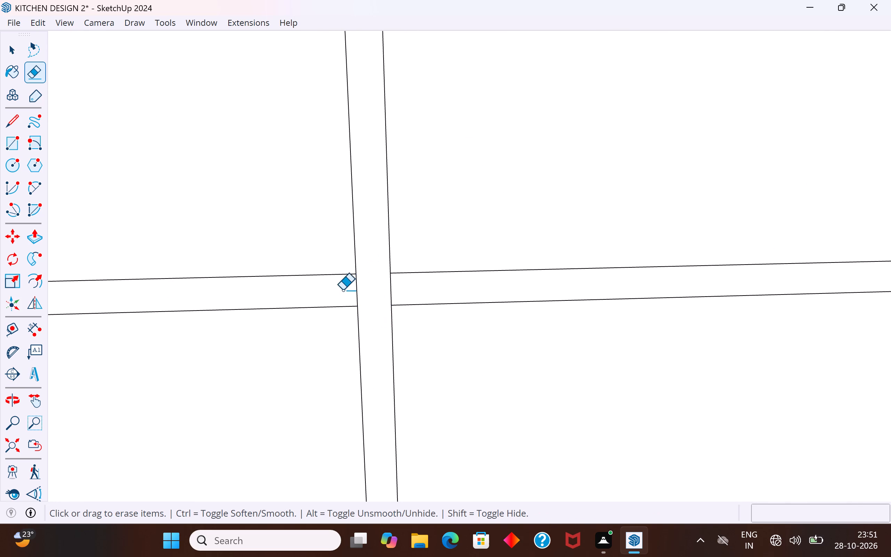
drag(342, 290, 425, 284)
scroll(380, 442, down, 13)
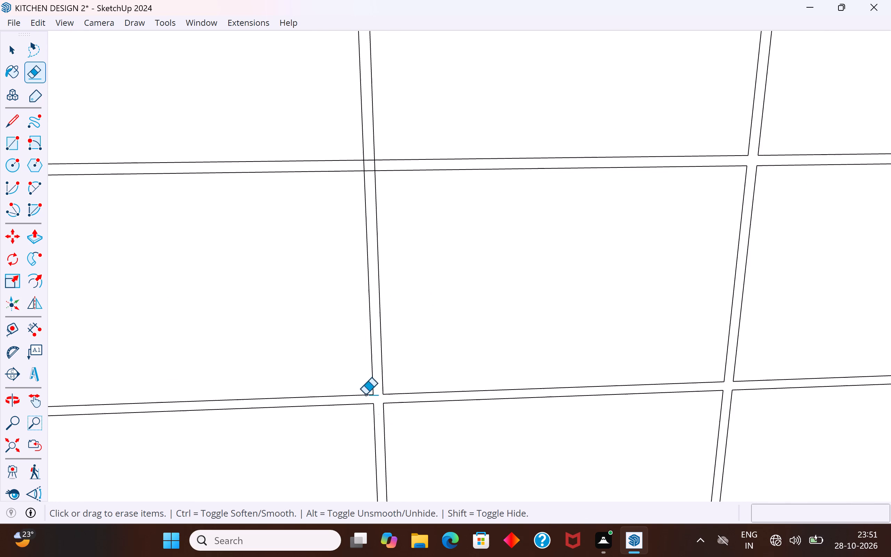
scroll(365, 412, down, 6)
scroll(390, 264, up, 13)
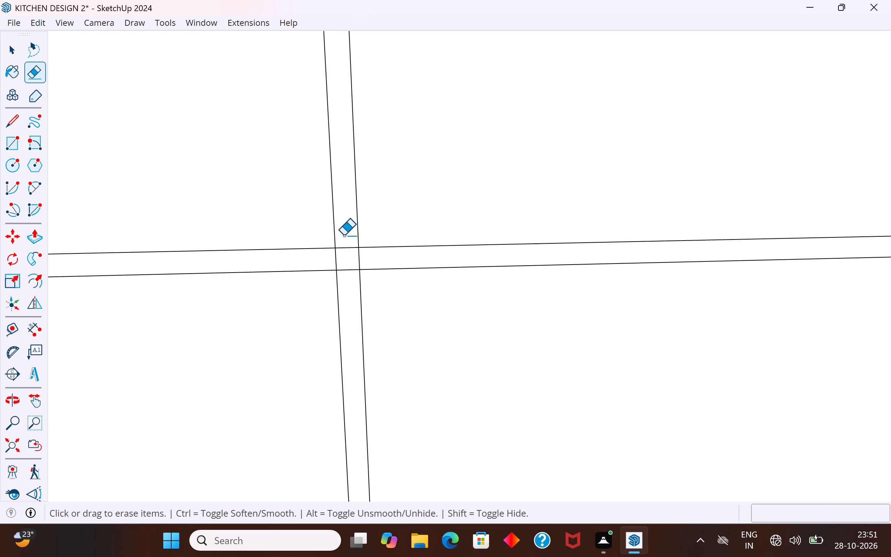
drag(344, 235, 347, 292)
drag(326, 259, 373, 264)
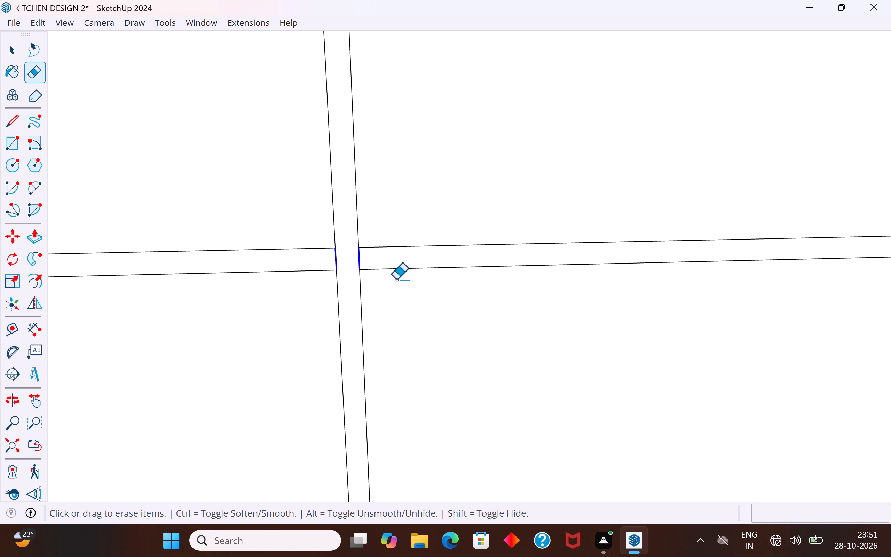
Erase the line segments inside the lower and upper crossings of the adjoining run's vertical gap nearest the inner corner.
scroll(396, 280, down, 7)
scroll(396, 280, up, 1)
scroll(396, 280, down, 12)
scroll(684, 253, down, 4)
middle_drag(747, 341, 387, 348)
scroll(351, 318, up, 8)
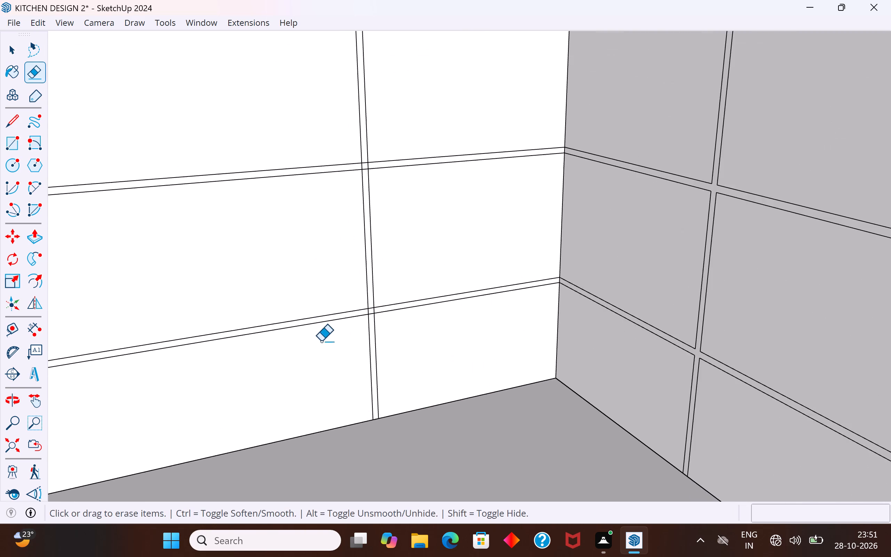
scroll(321, 341, up, 18)
drag(397, 223, 399, 269)
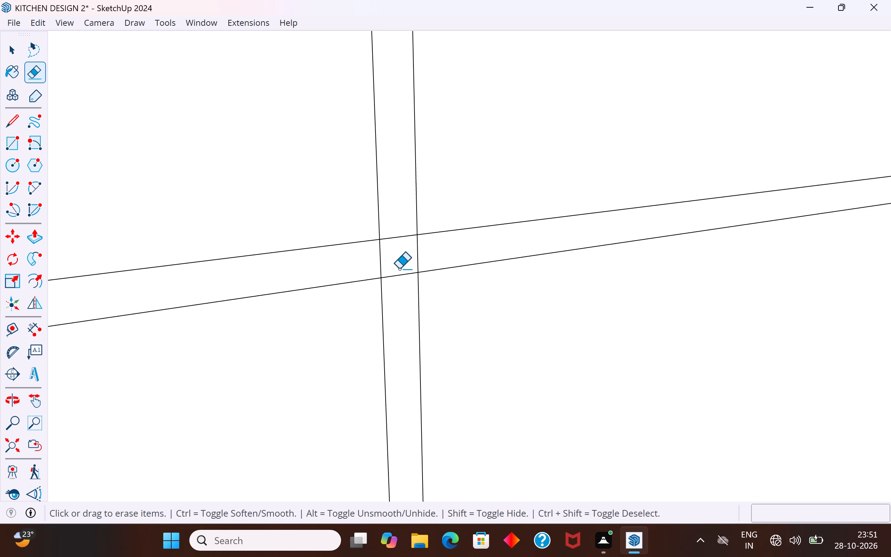
drag(399, 269, 405, 311)
drag(360, 264, 467, 242)
scroll(439, 372, down, 10)
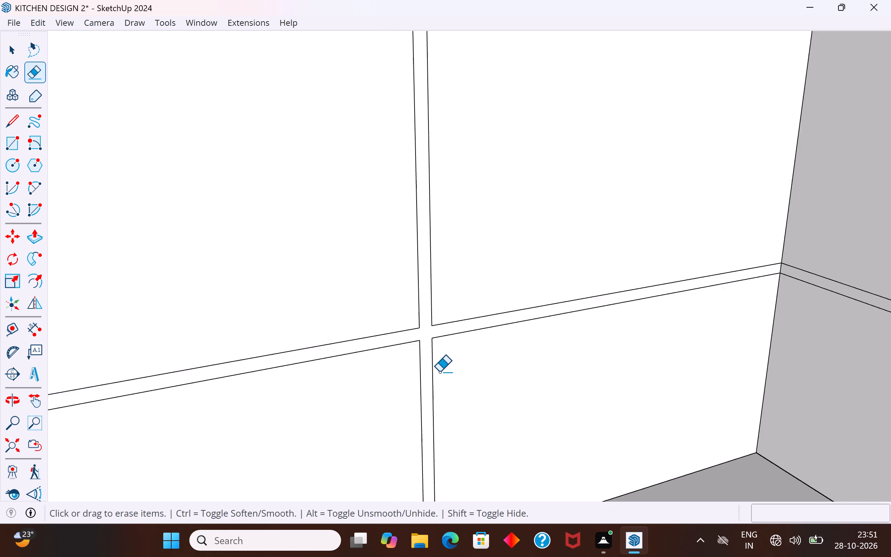
scroll(439, 372, down, 8)
scroll(431, 203, up, 13)
drag(429, 163, 427, 173)
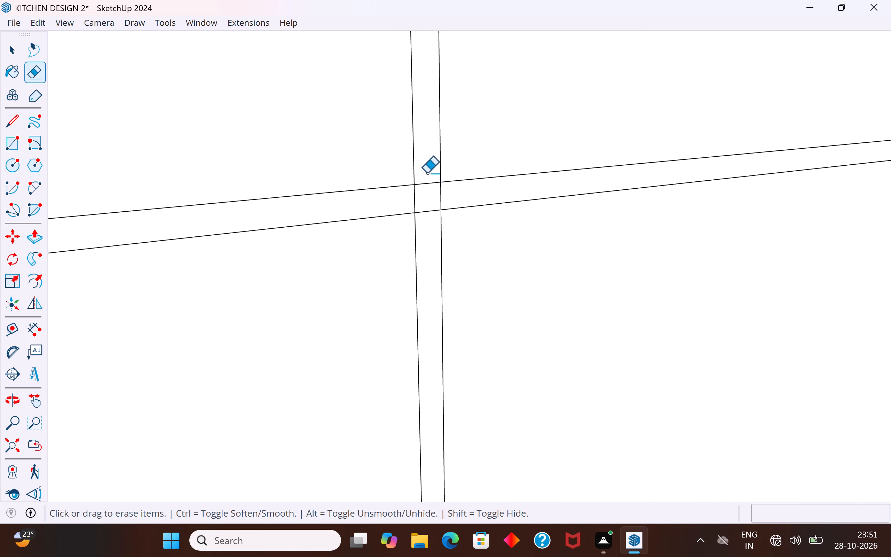
drag(427, 173, 427, 230)
drag(400, 202, 481, 191)
scroll(416, 314, down, 6)
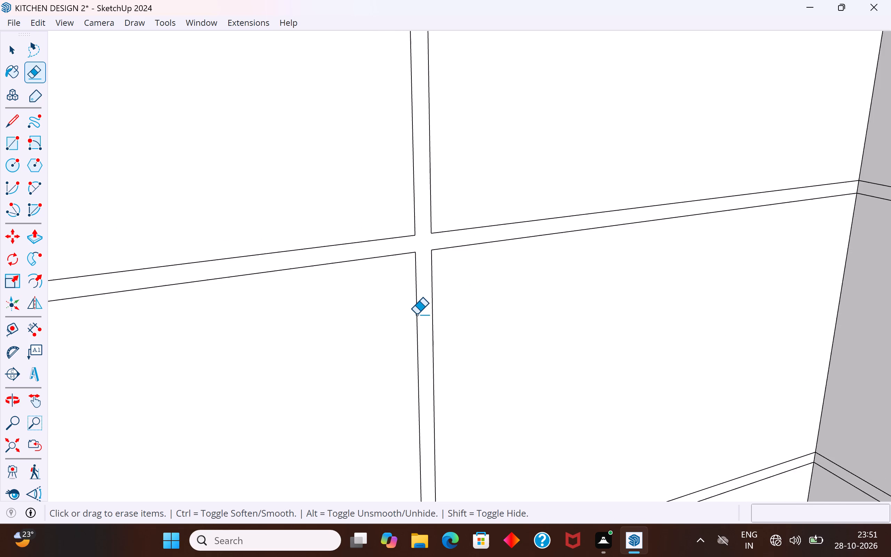
Erase the line segments inside the lower and upper drawer-gap crossings of the adjoining run's middle vertical gap.
scroll(416, 314, down, 13)
scroll(551, 174, down, 6)
scroll(493, 214, down, 2)
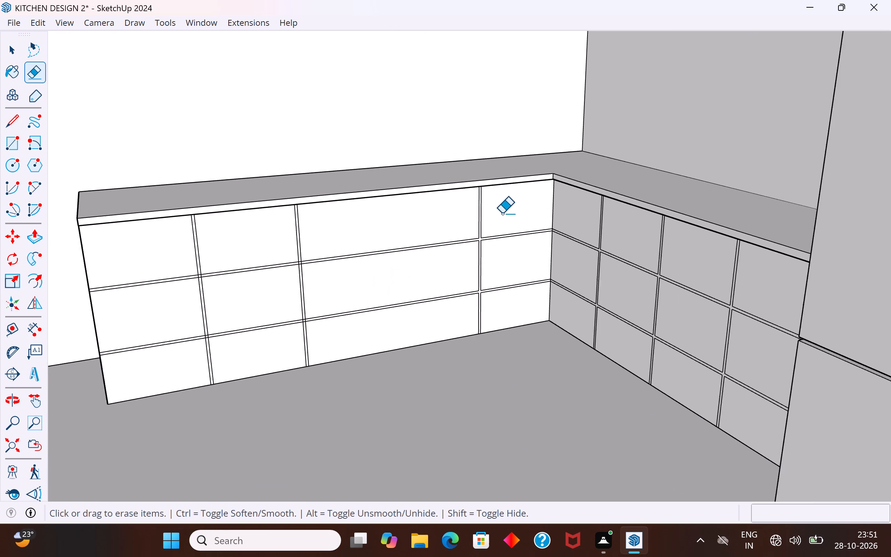
scroll(502, 213, down, 3)
middle_drag(447, 298, 357, 340)
scroll(361, 281, up, 18)
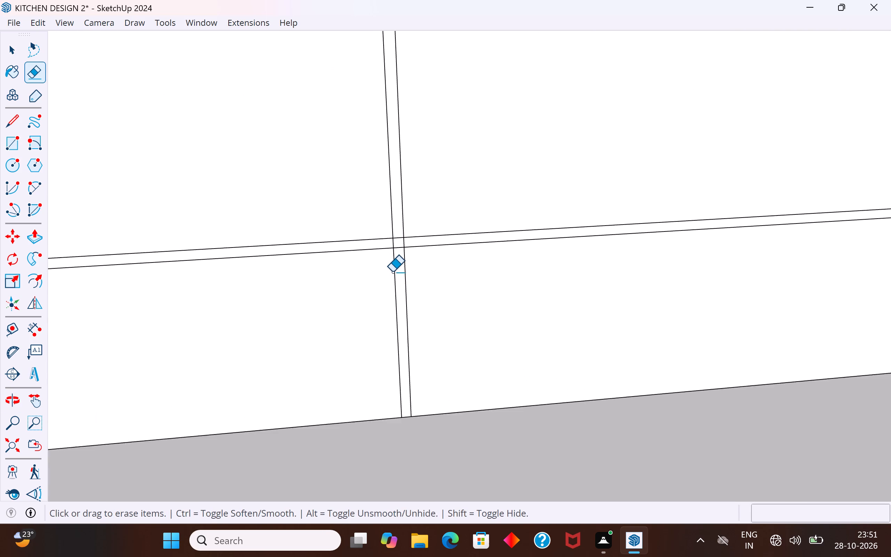
scroll(392, 272, up, 10)
drag(393, 220, 396, 291)
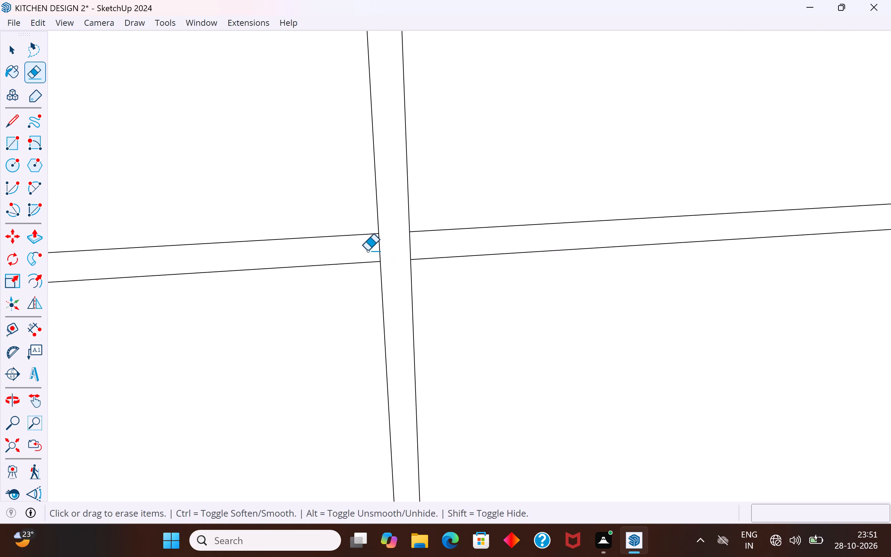
drag(367, 251, 437, 248)
scroll(439, 391, down, 17)
scroll(420, 259, up, 17)
drag(439, 219, 443, 299)
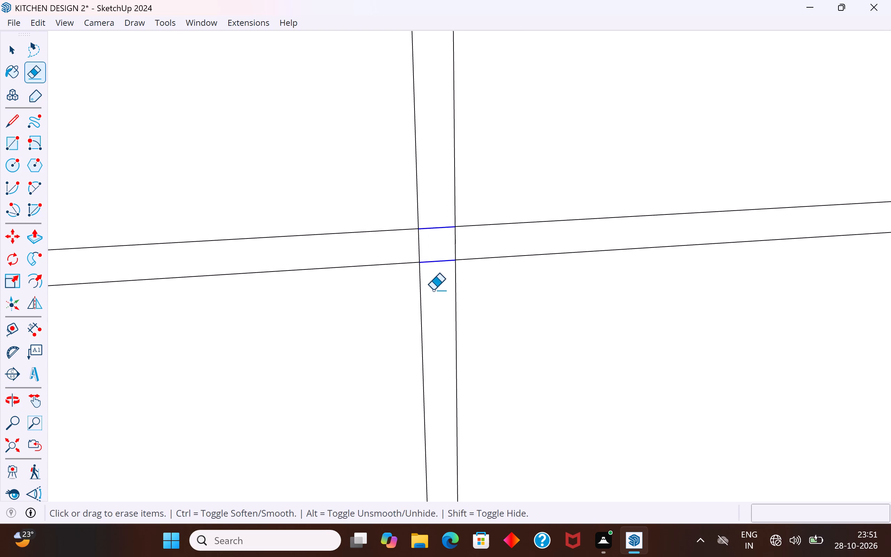
drag(387, 249, 509, 235)
scroll(660, 314, down, 6)
scroll(769, 240, down, 11)
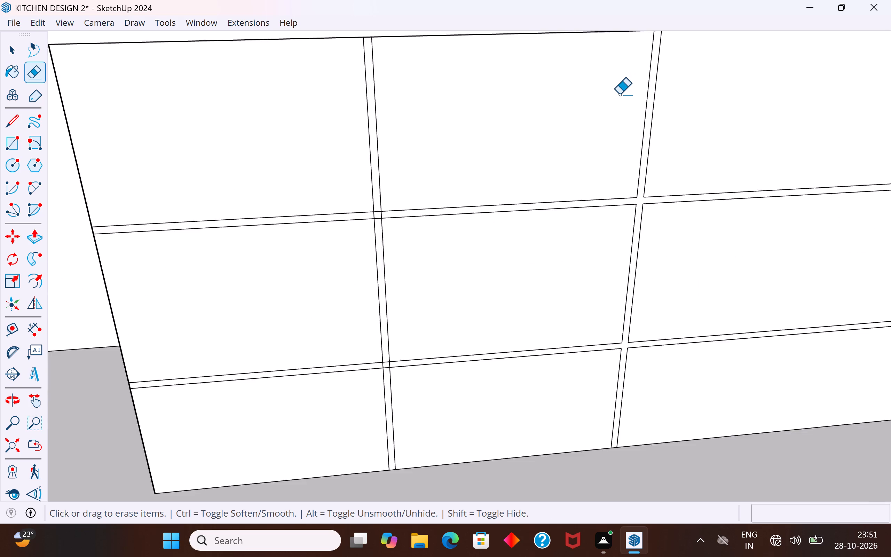
Erase the line segments inside the upper and lower crossings of the adjoining run's vertical gap nearest its free end.
scroll(619, 94, down, 6)
scroll(472, 182, up, 18)
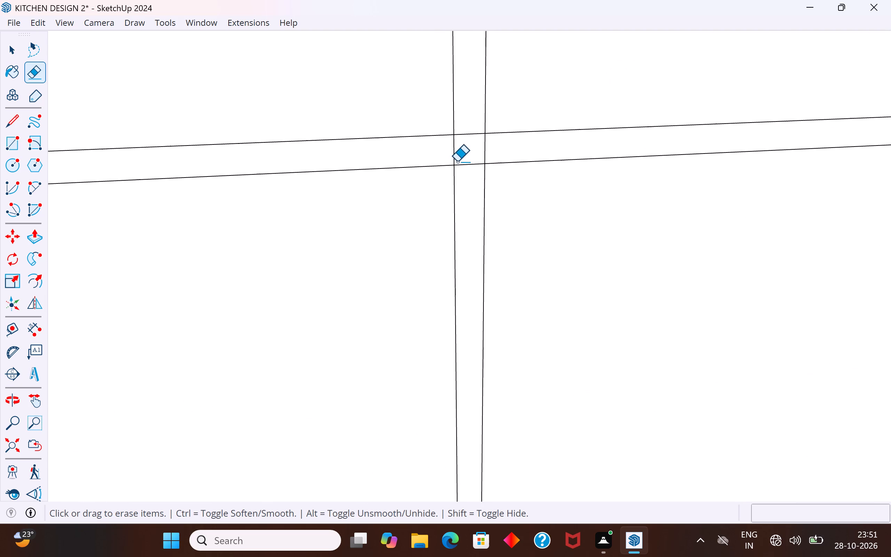
scroll(457, 162, up, 1)
drag(463, 131, 470, 178)
drag(446, 152, 519, 151)
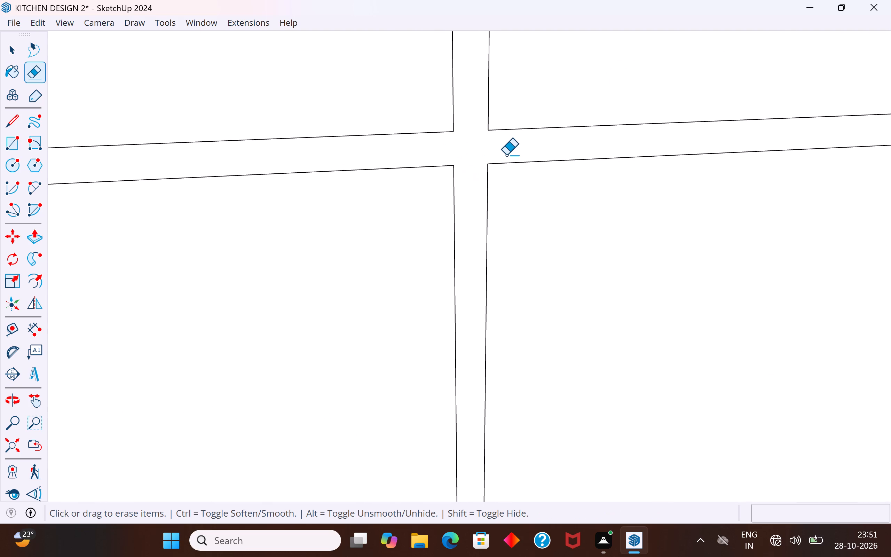
scroll(506, 155, down, 13)
scroll(472, 387, up, 10)
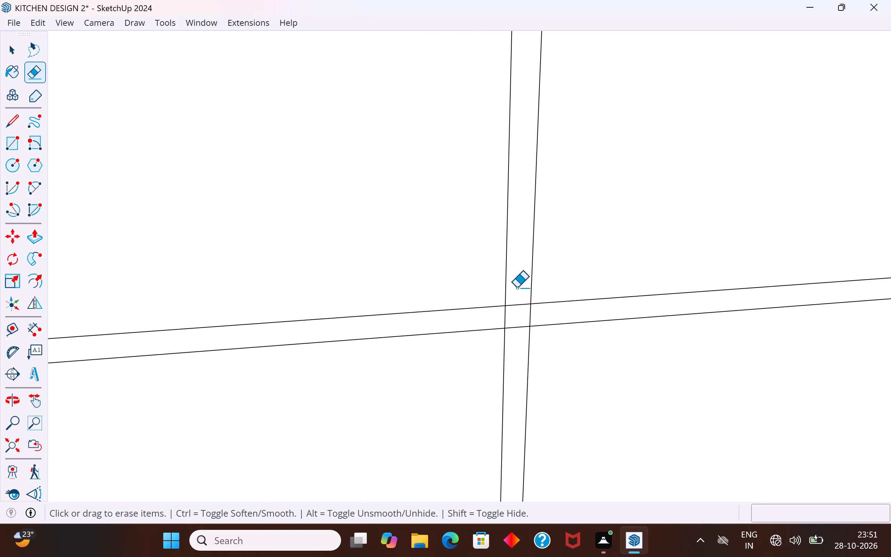
drag(517, 288, 519, 355)
drag(501, 322, 604, 317)
scroll(370, 354, down, 12)
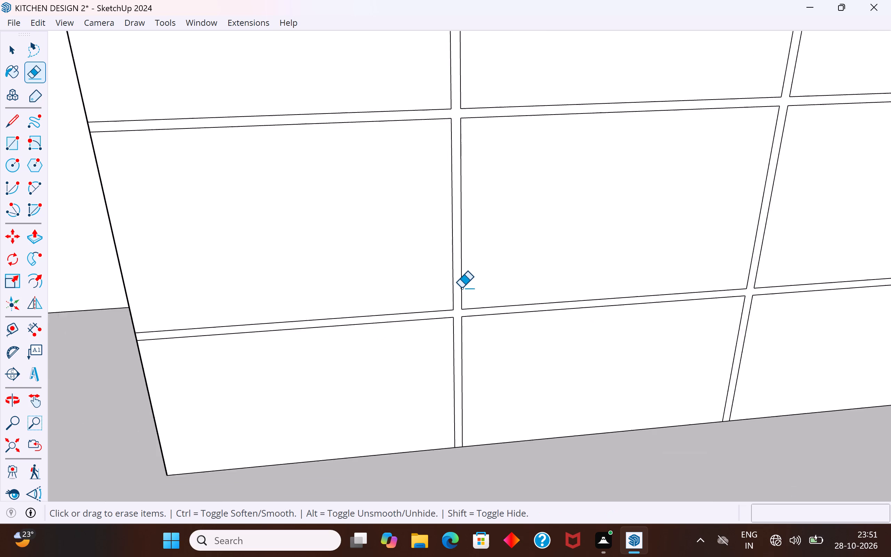
scroll(461, 288, down, 8)
Examine the drawer divisions and gap crossings on both cabinet runs, ending on the refrigerator-side front.
click(12, 54)
click(212, 279)
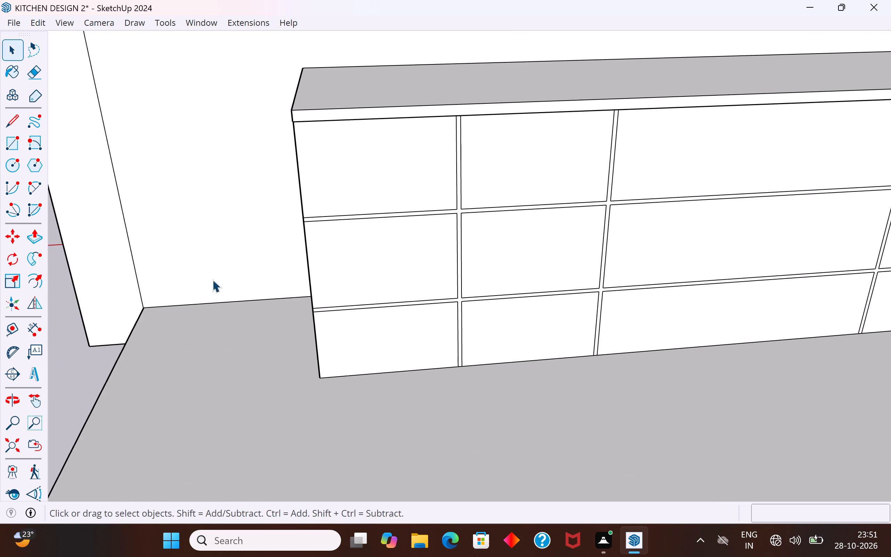
scroll(273, 376, down, 12)
click(64, 413)
middle_drag(550, 370, 763, 270)
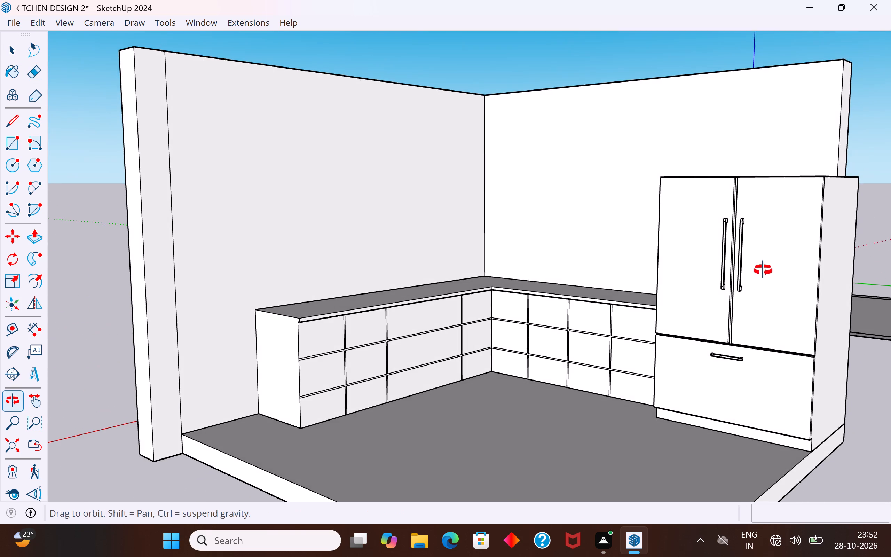
middle_drag(763, 270, 764, 270)
scroll(471, 234, down, 4)
middle_drag(488, 291, 552, 377)
scroll(579, 300, up, 9)
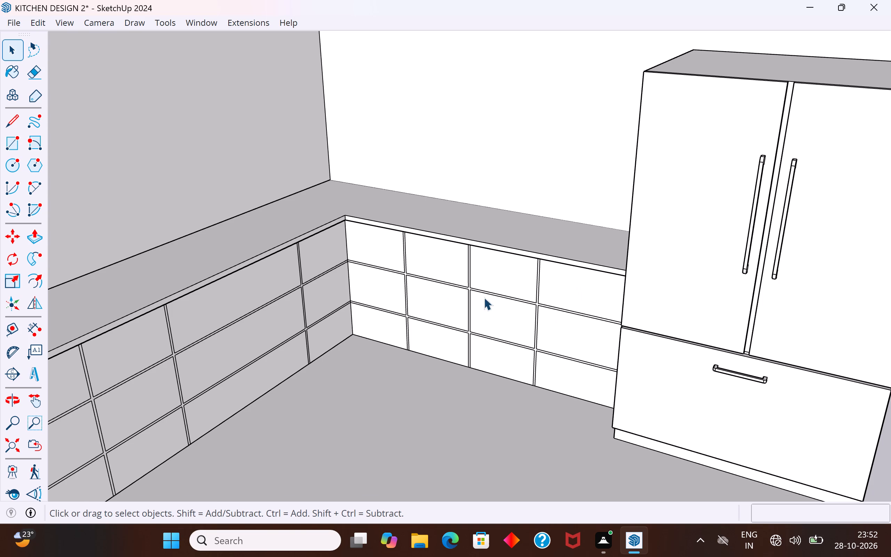
middle_drag(486, 296, 546, 249)
scroll(481, 300, up, 3)
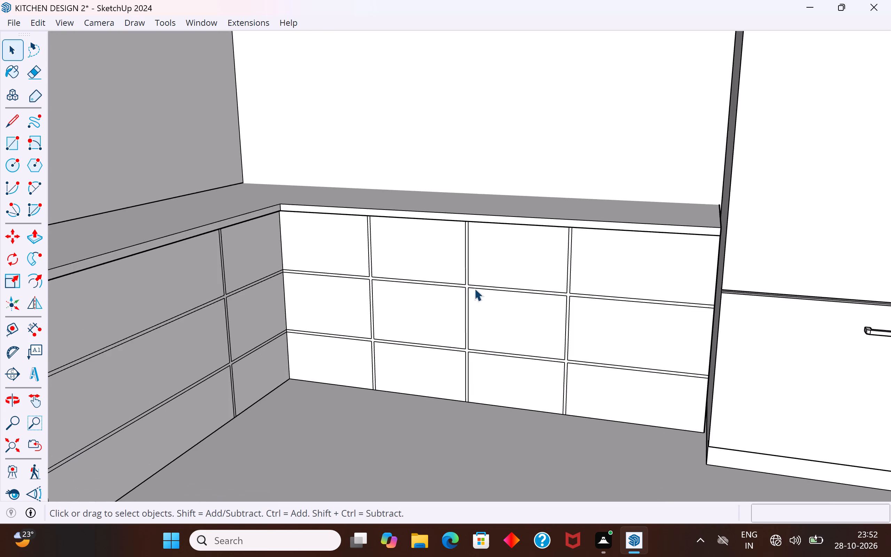
scroll(474, 288, up, 4)
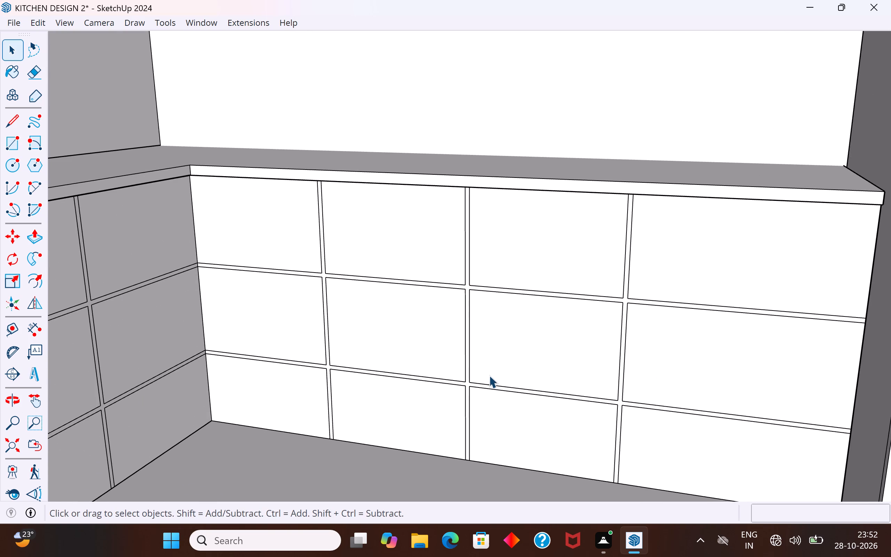
scroll(488, 377, down, 4)
scroll(503, 340, down, 5)
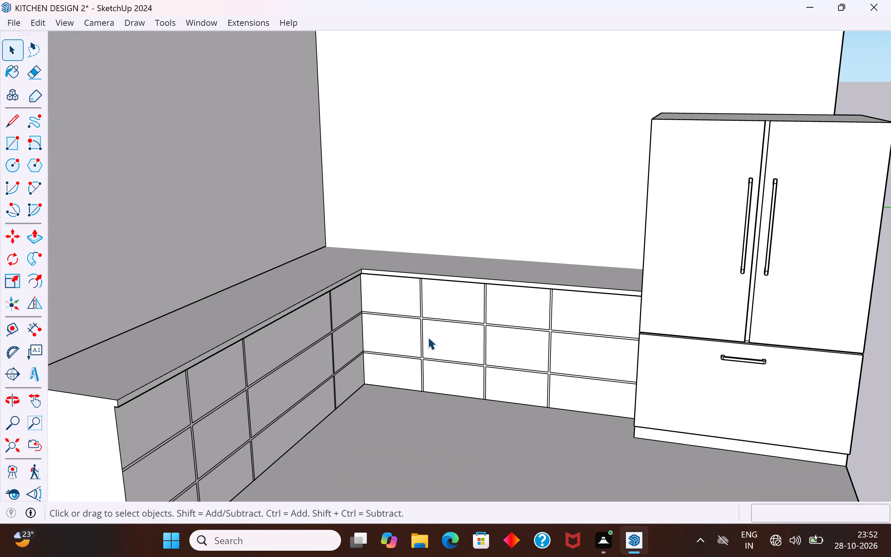
scroll(497, 346, up, 5)
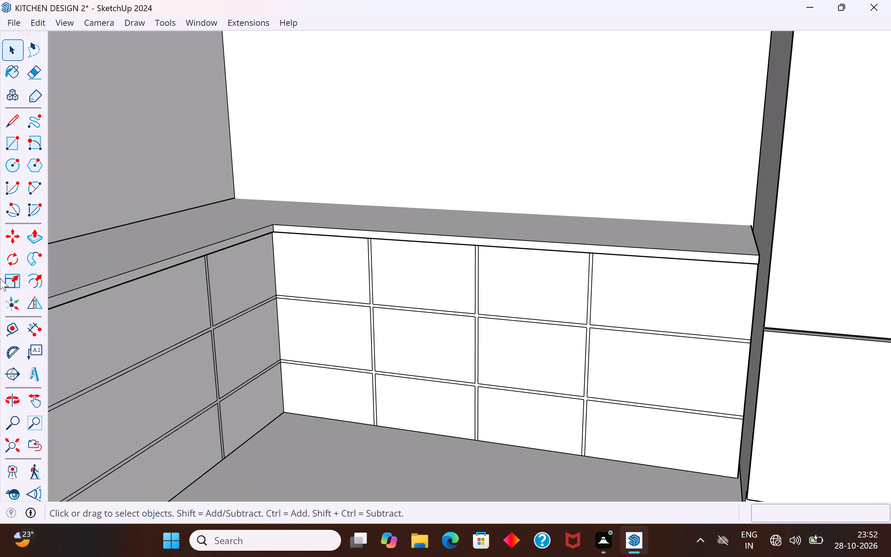
Draw 1/2" vertical lines closing both sides of the middle vertical gap at its upper crossing on the refrigerator-side front.
click(16, 122)
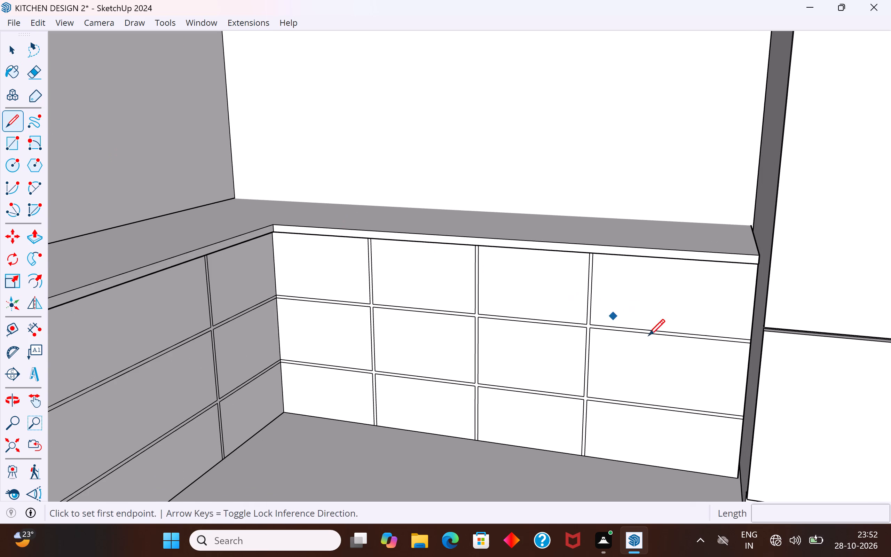
scroll(638, 338, up, 16)
click(429, 325)
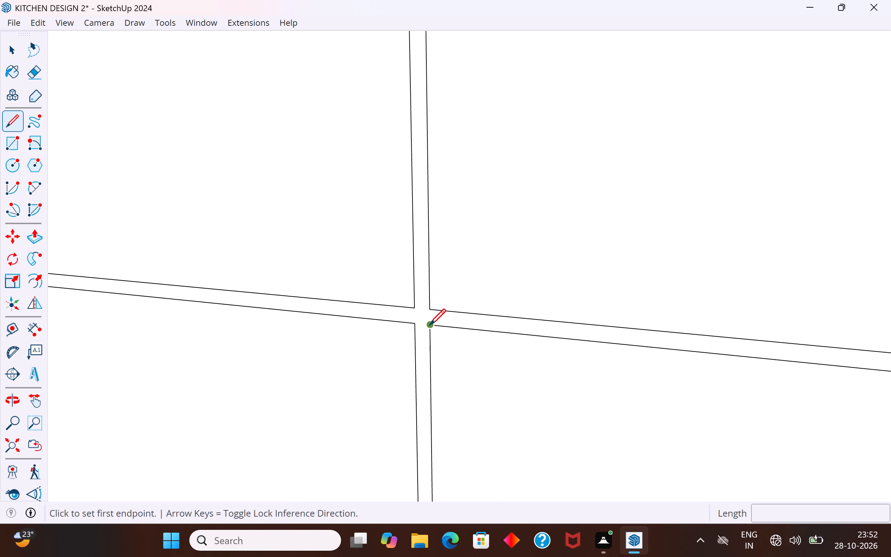
click(432, 304)
click(2, 46)
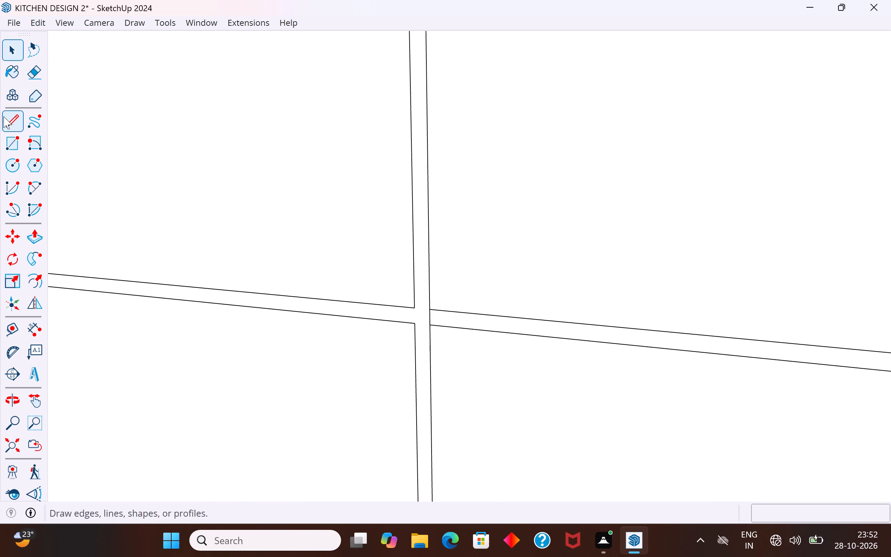
click(8, 120)
scroll(392, 334, up, 3)
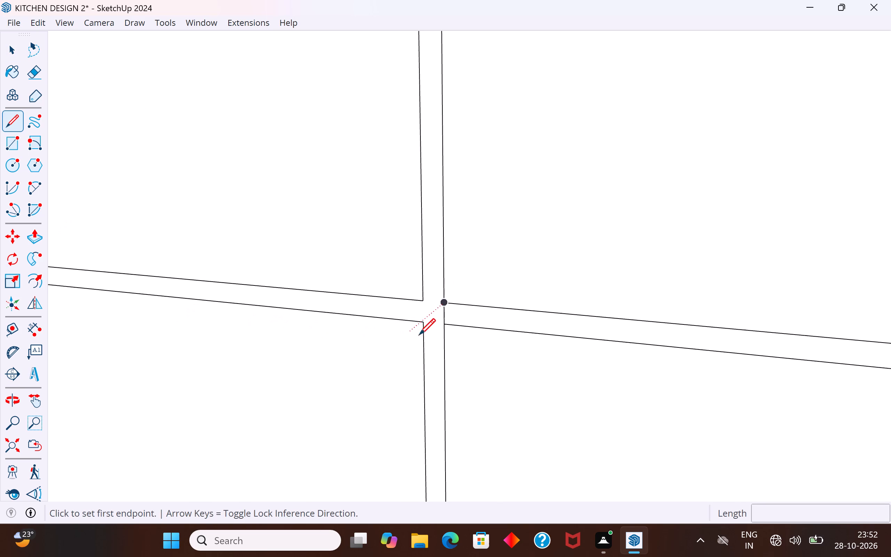
click(423, 324)
click(421, 305)
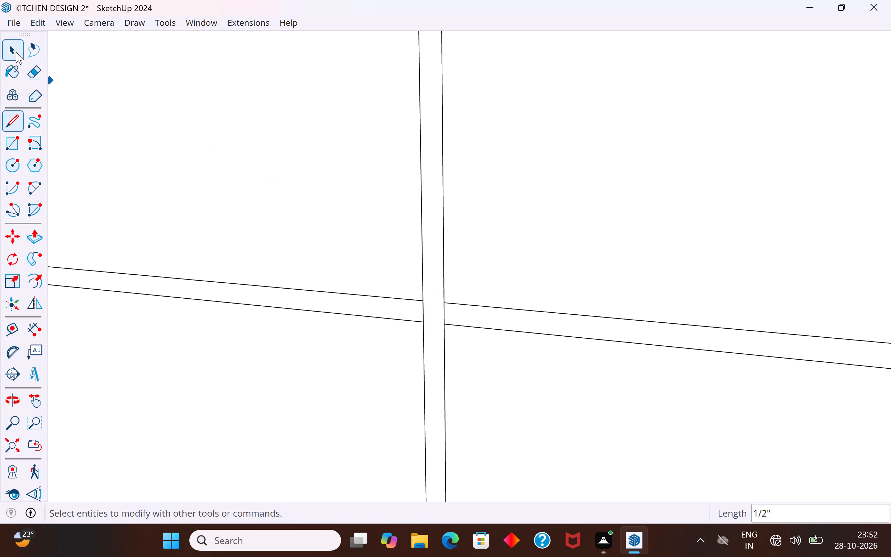
click(16, 52)
scroll(489, 294, down, 12)
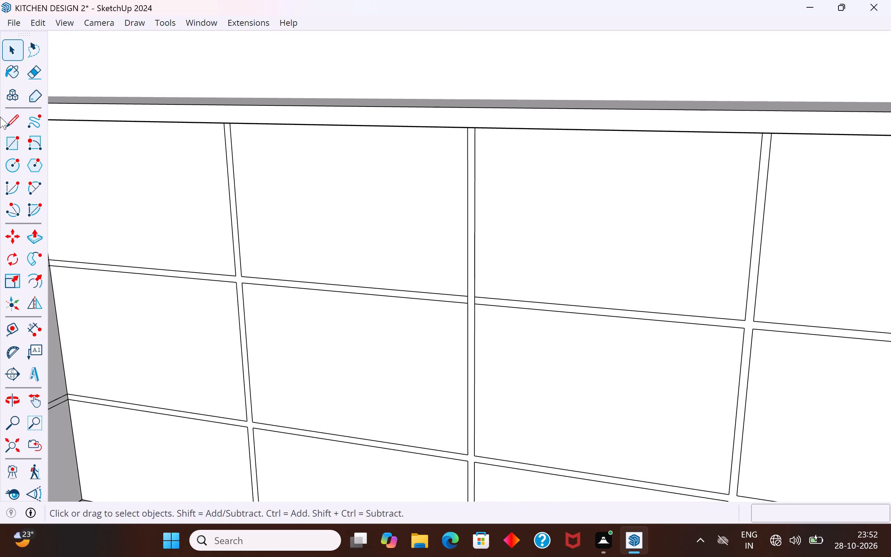
Draw a vertical line closing the refrigerator-facing side of the upper crossing on the gap nearest the inner corner.
click(14, 122)
scroll(252, 296, up, 4)
click(239, 277)
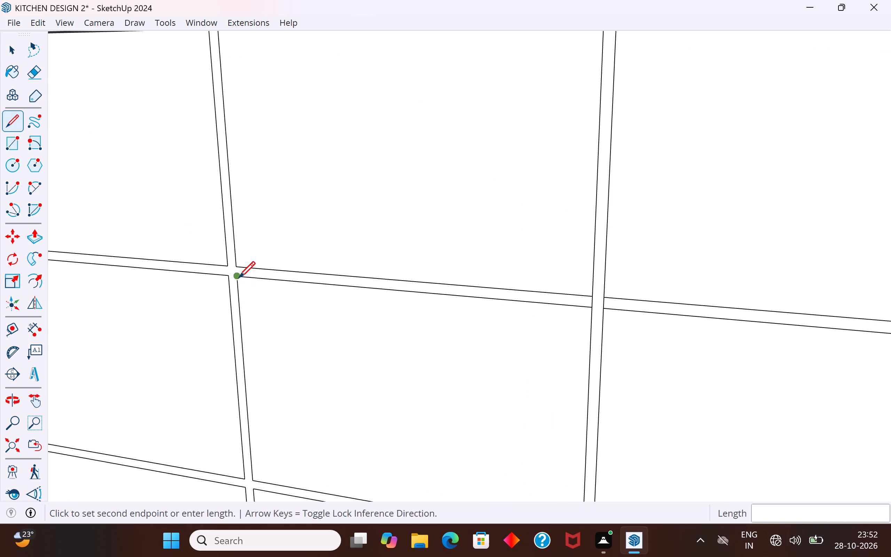
click(236, 267)
click(11, 55)
scroll(219, 260, down, 4)
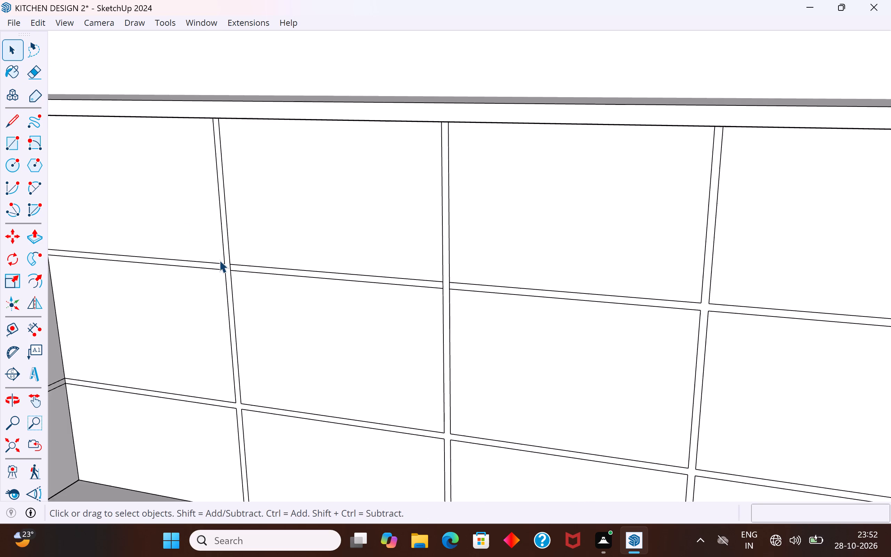
Draw a 1/2" vertical line closing the corner-facing side of the upper crossing on the gap nearest the refrigerator.
scroll(219, 260, down, 5)
scroll(540, 277, up, 4)
click(22, 121)
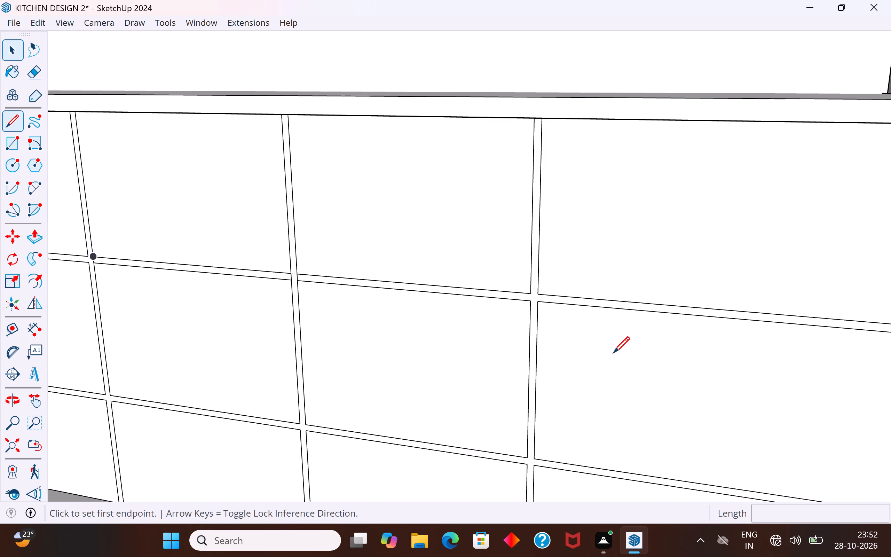
scroll(623, 355, up, 3)
click(505, 285)
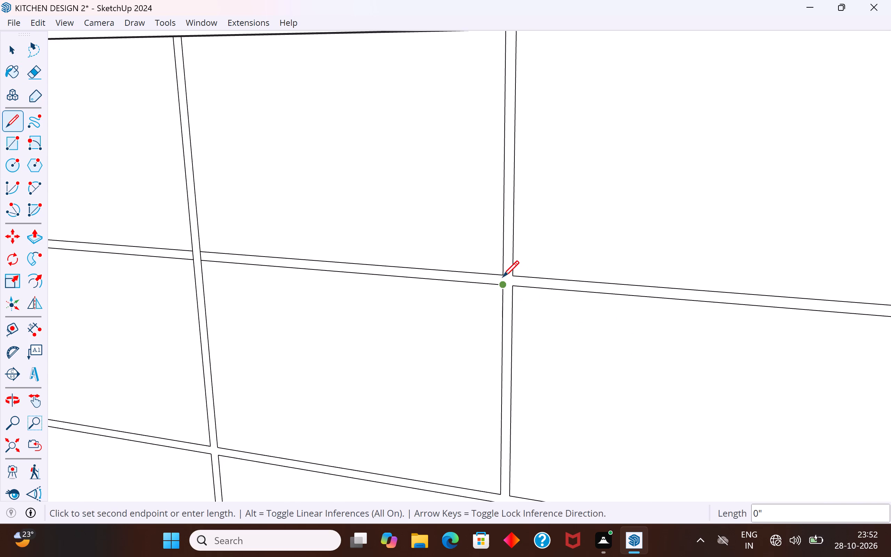
click(503, 274)
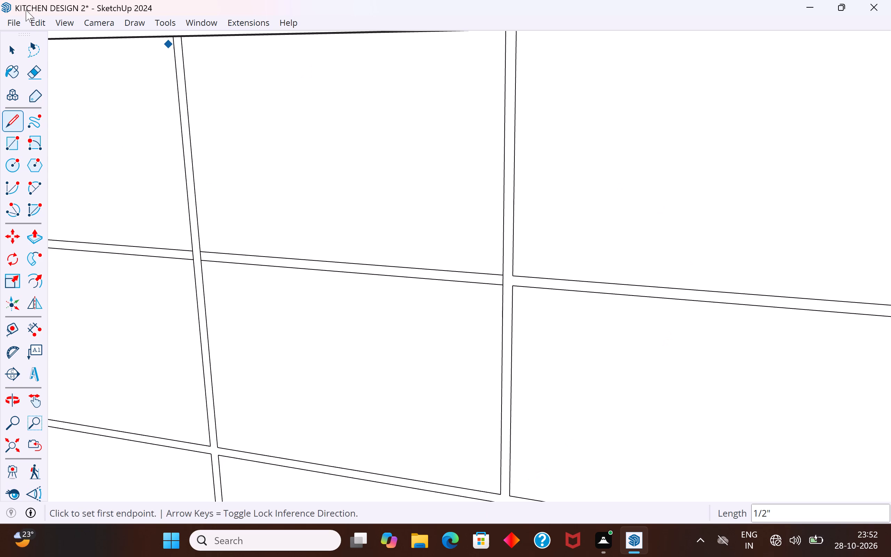
click(15, 46)
scroll(545, 217, down, 10)
middle_drag(500, 249, 525, 256)
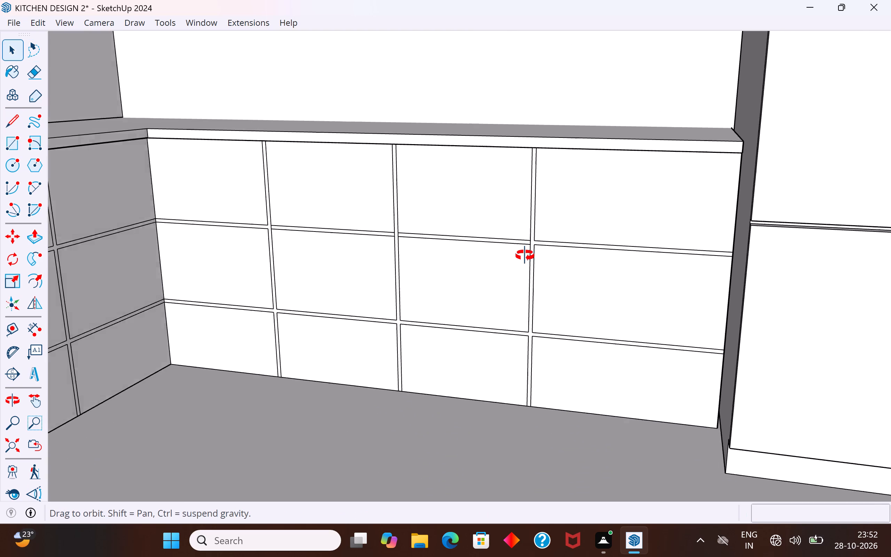
middle_drag(525, 256, 493, 252)
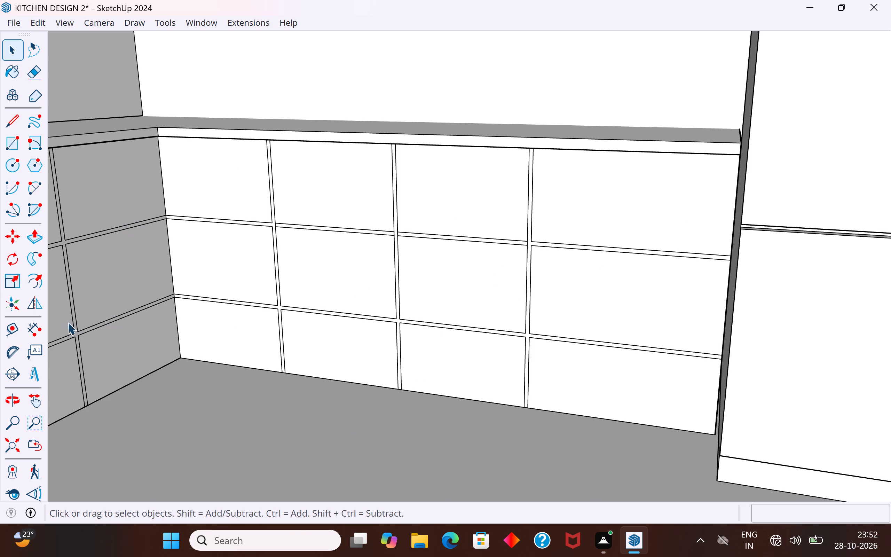
Draw 1/2" vertical lines closing both sides of the middle vertical gap at its lower crossing on the refrigerator-side front.
click(19, 123)
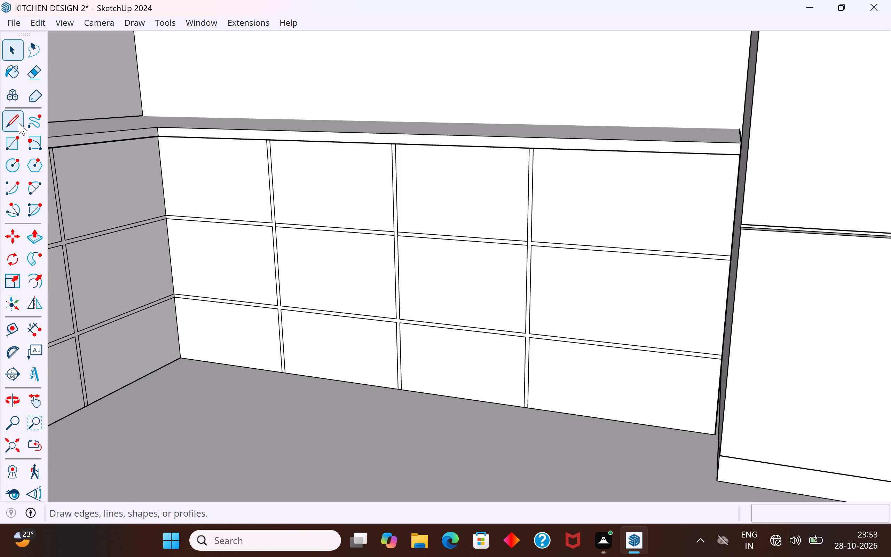
scroll(396, 336, up, 10)
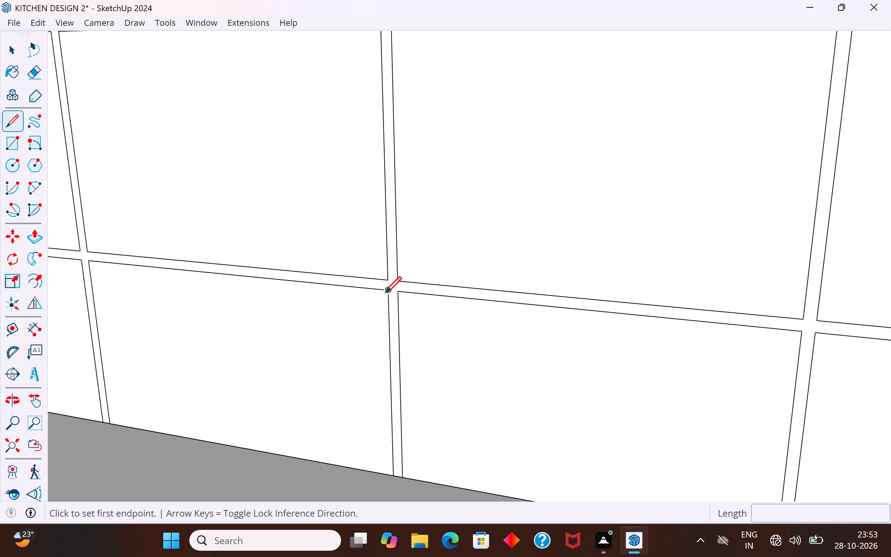
click(385, 292)
click(388, 278)
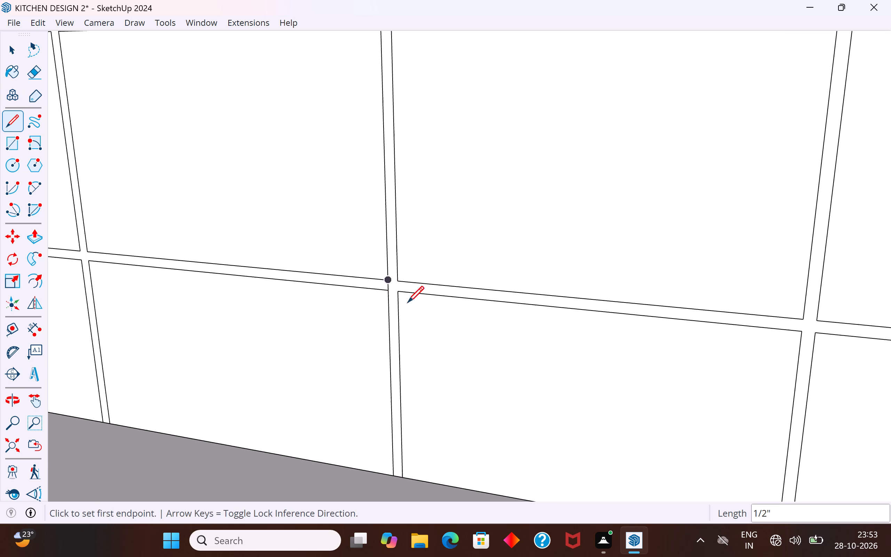
scroll(415, 304, up, 3)
click(393, 290)
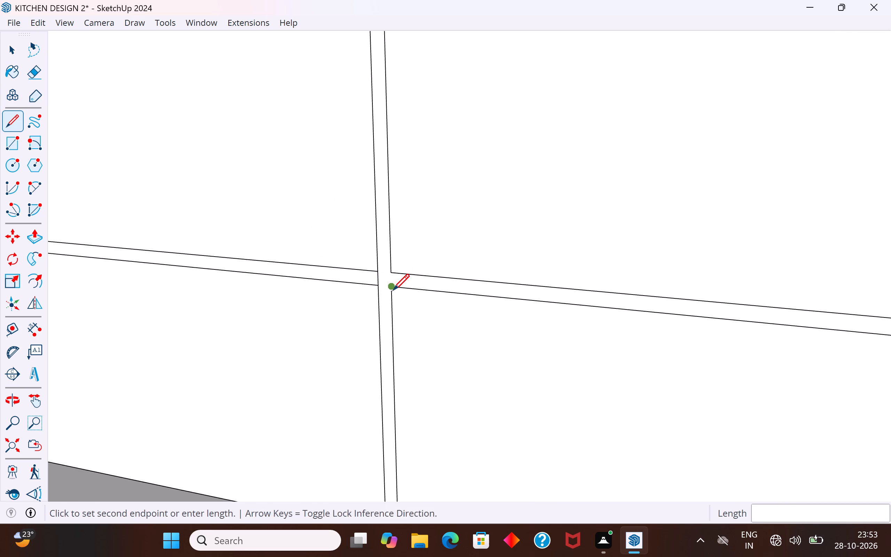
click(393, 274)
click(16, 55)
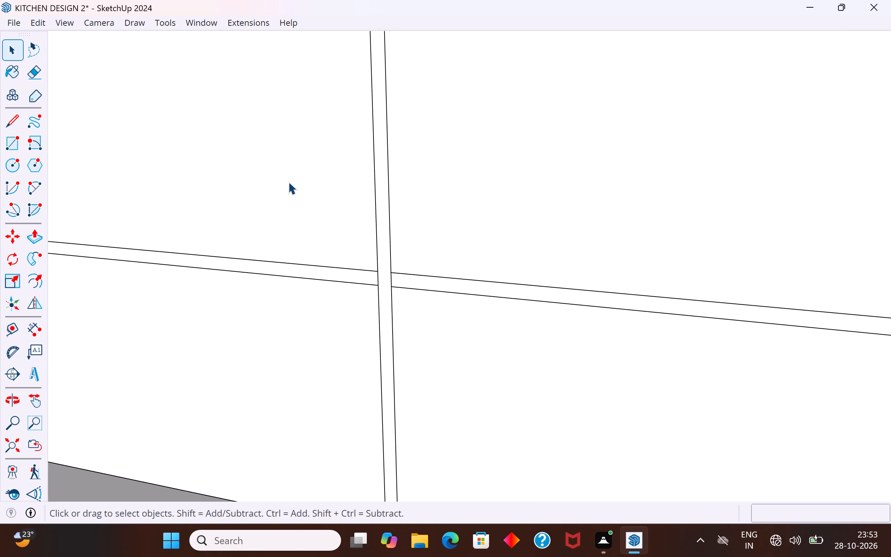
scroll(288, 182, down, 4)
scroll(364, 262, down, 11)
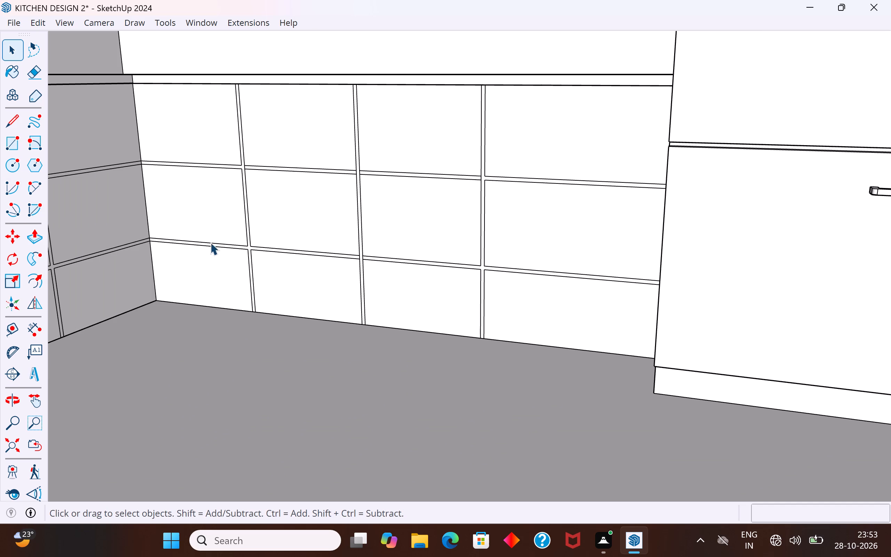
Draw a 1/2" vertical line closing the refrigerator-facing side of the lower crossing on the gap nearest the inner corner.
click(8, 128)
scroll(232, 244, up, 16)
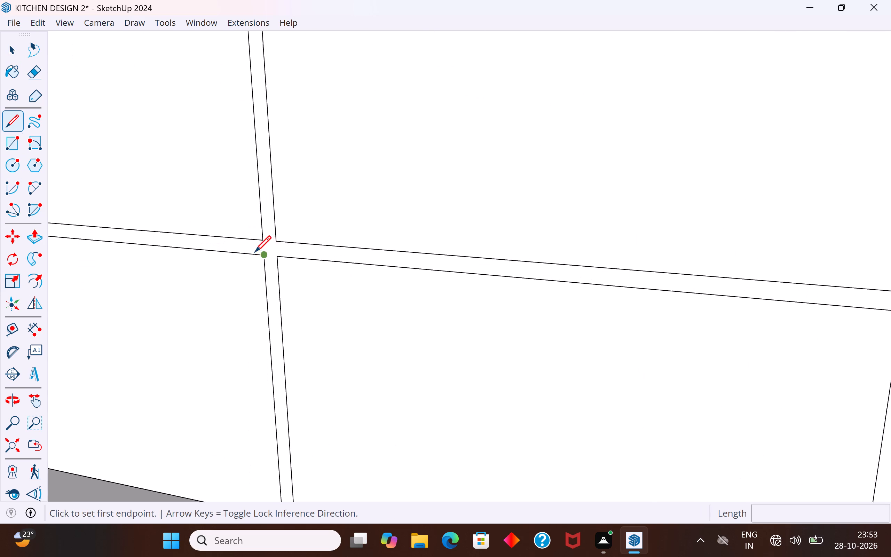
click(279, 257)
click(279, 239)
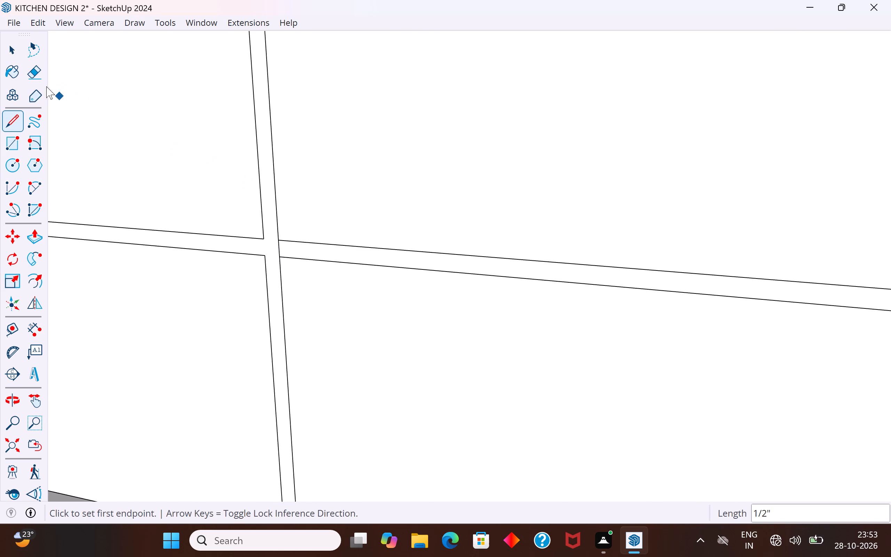
click(15, 50)
scroll(283, 258, down, 15)
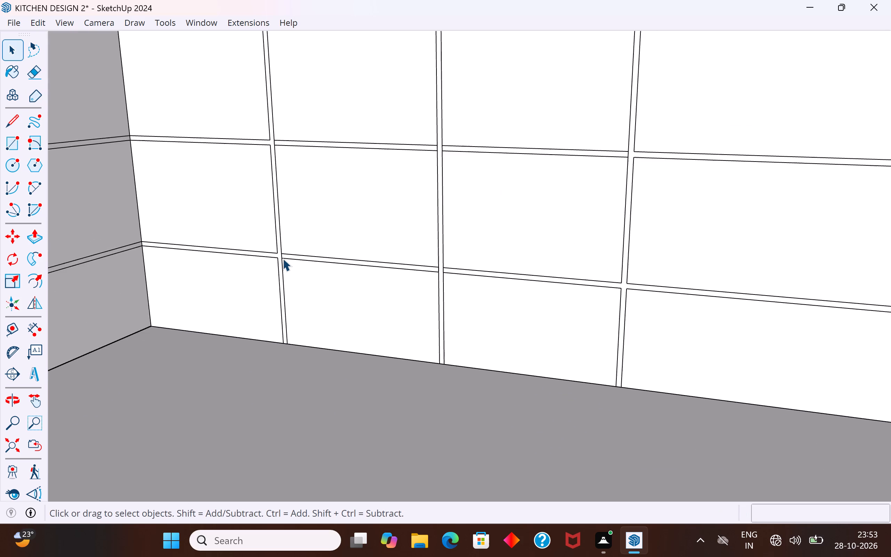
Draw a 1/2" vertical line closing the corner-facing side of the lower crossing on the gap nearest the refrigerator.
click(20, 134)
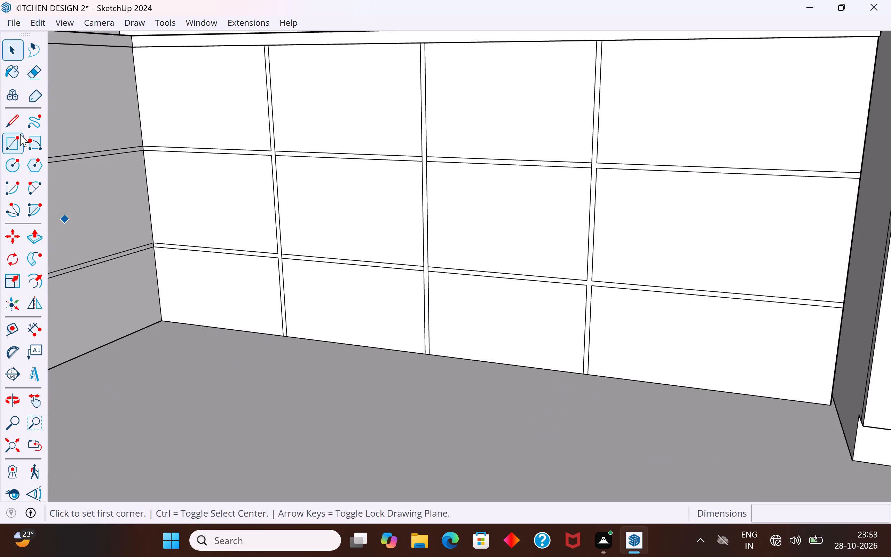
click(15, 124)
scroll(642, 286, up, 10)
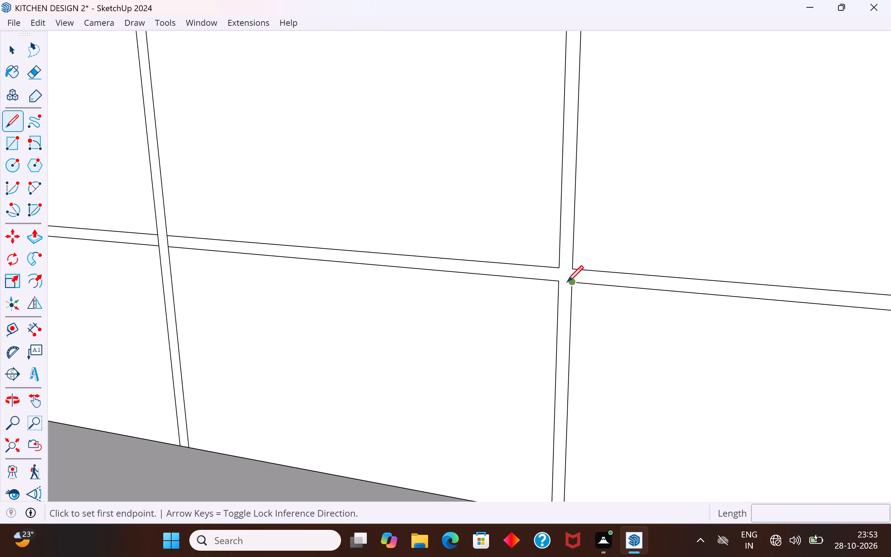
click(558, 282)
click(560, 262)
click(15, 54)
scroll(419, 314, down, 12)
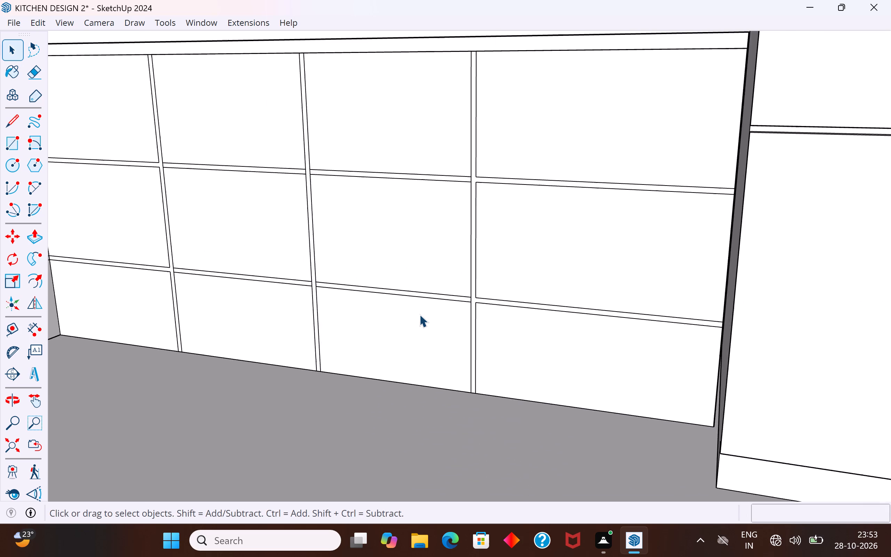
scroll(419, 314, down, 4)
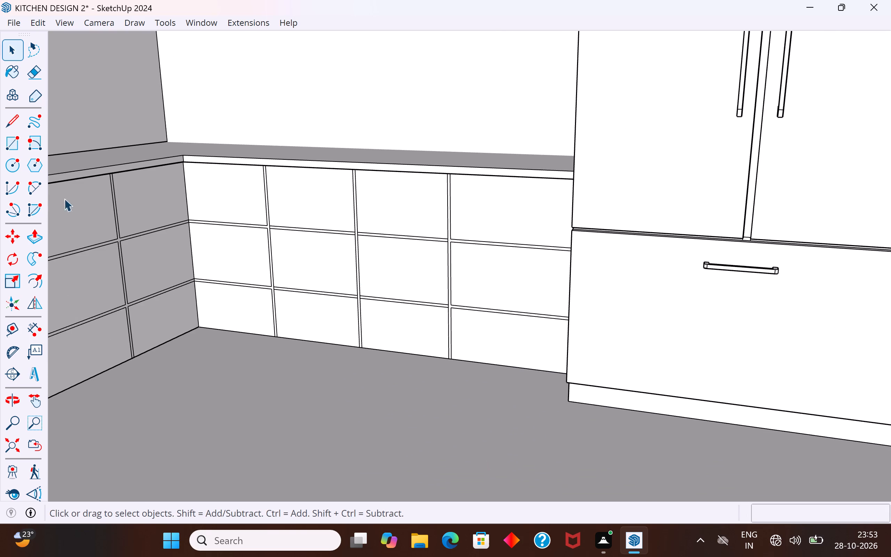
Erase all horizontal gap lines in the two middle columns of the refrigerator-side front to form two full-height panels.
click(34, 69)
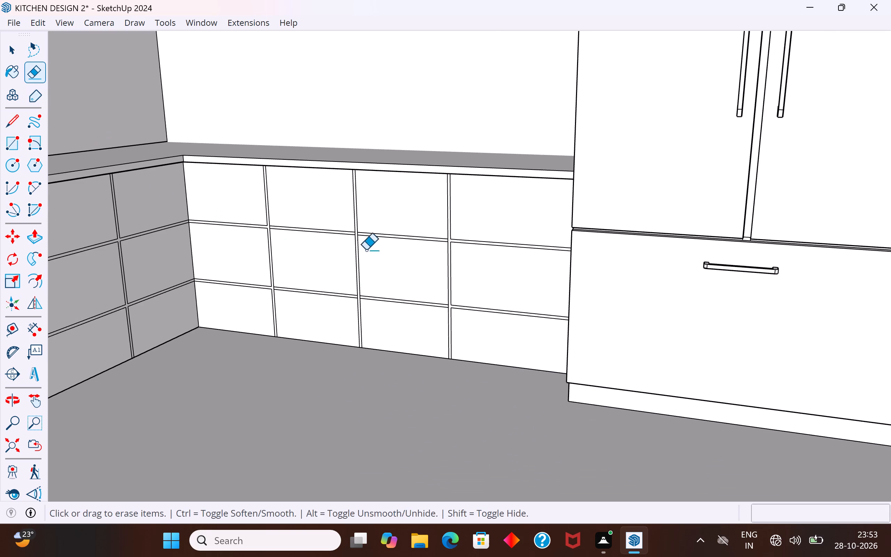
drag(405, 217, 403, 331)
drag(298, 211, 306, 239)
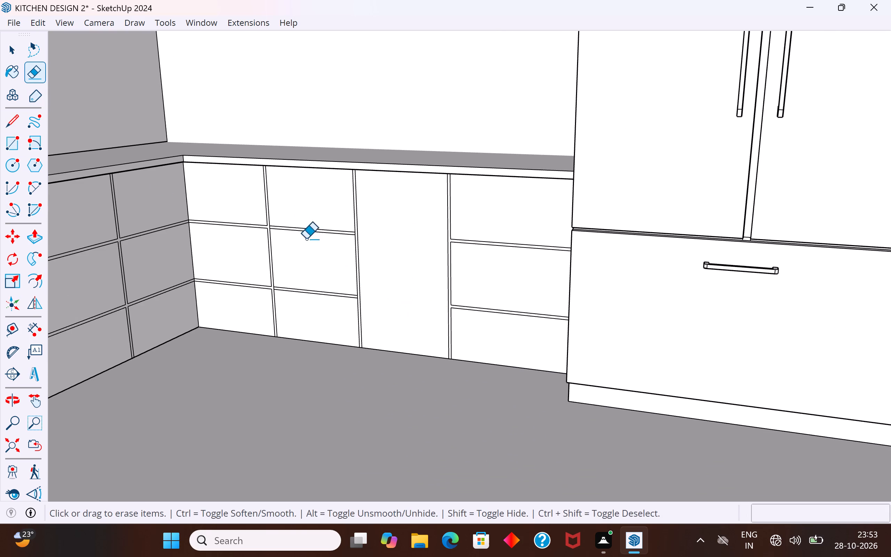
drag(306, 239, 312, 326)
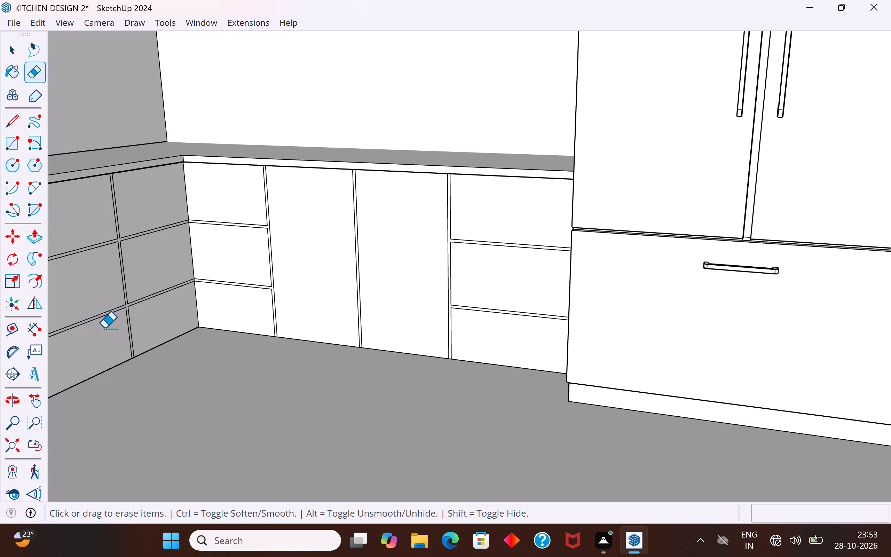
scroll(513, 267, down, 8)
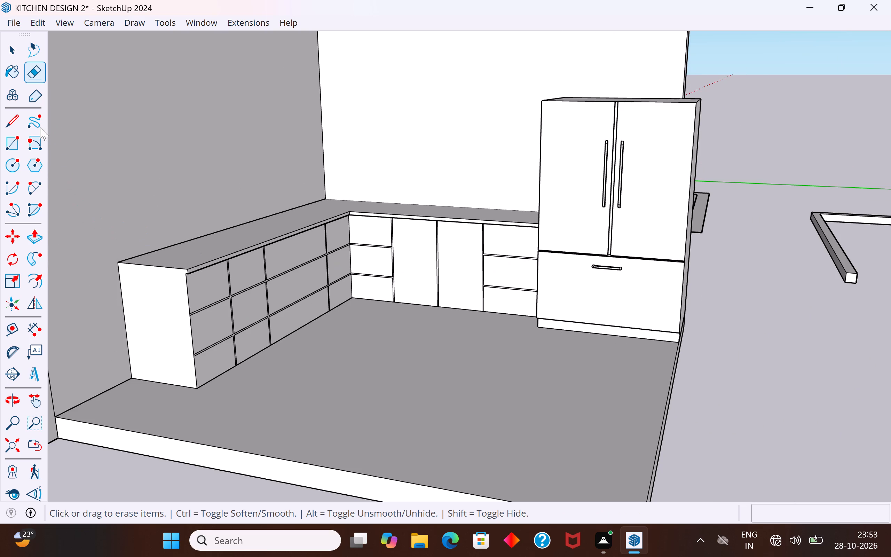
middle_drag(530, 332, 680, 327)
click(1, 52)
Place a guide 2" above the floor edge along the front of the longer counter run with the free end.
middle_drag(409, 332, 346, 356)
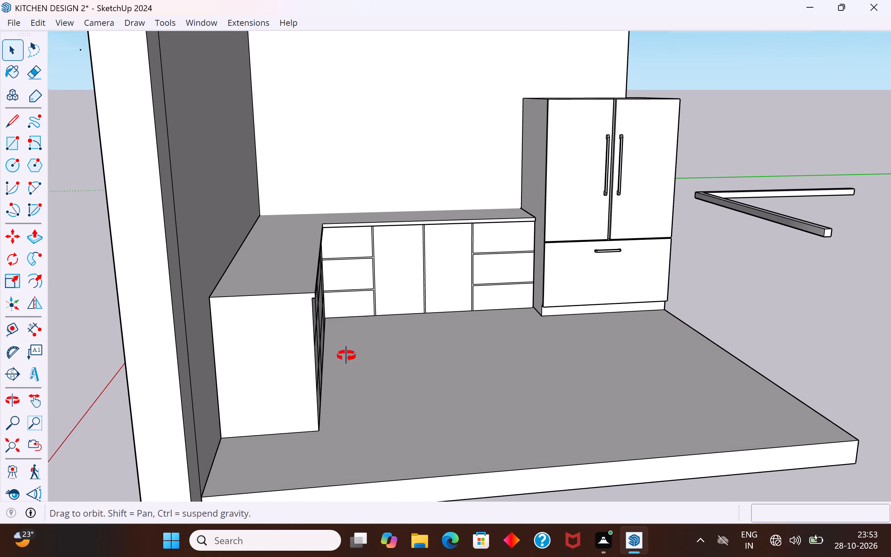
middle_drag(346, 356, 211, 367)
scroll(258, 383, up, 3)
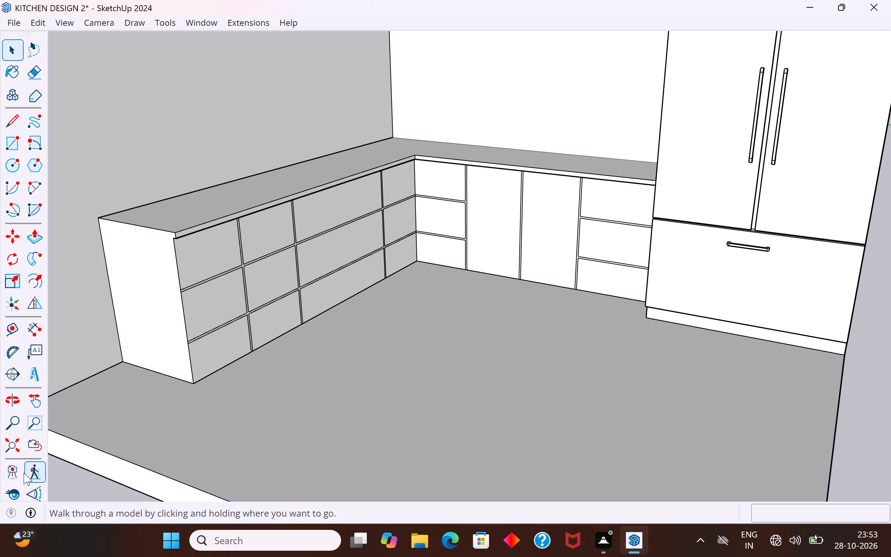
scroll(226, 372, up, 2)
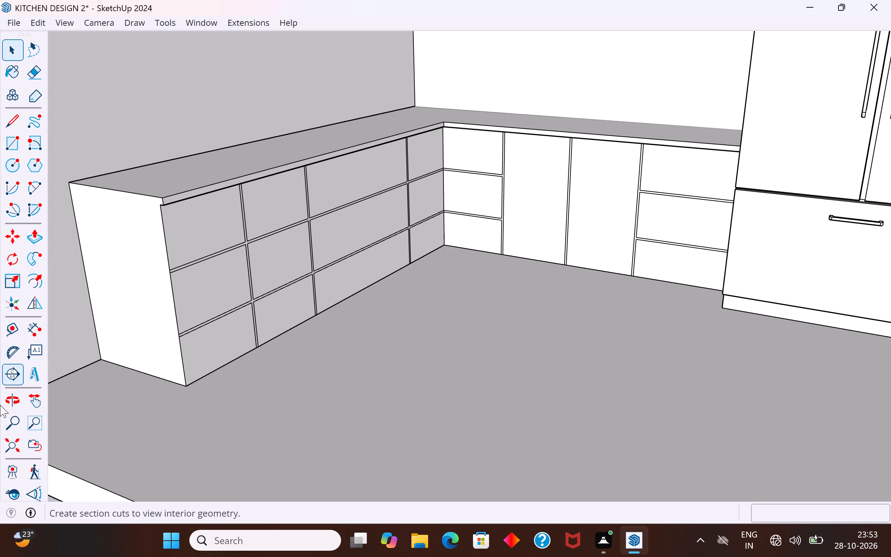
click(12, 336)
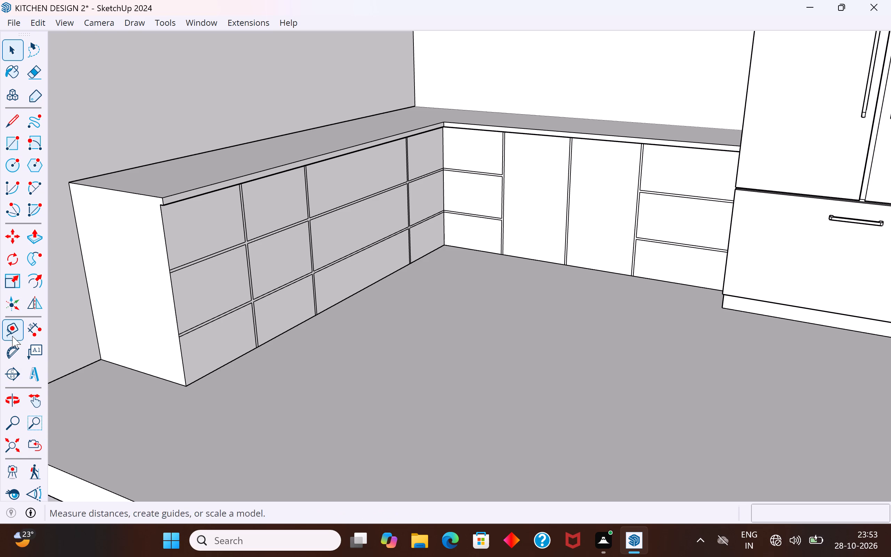
scroll(239, 369, up, 4)
click(237, 353)
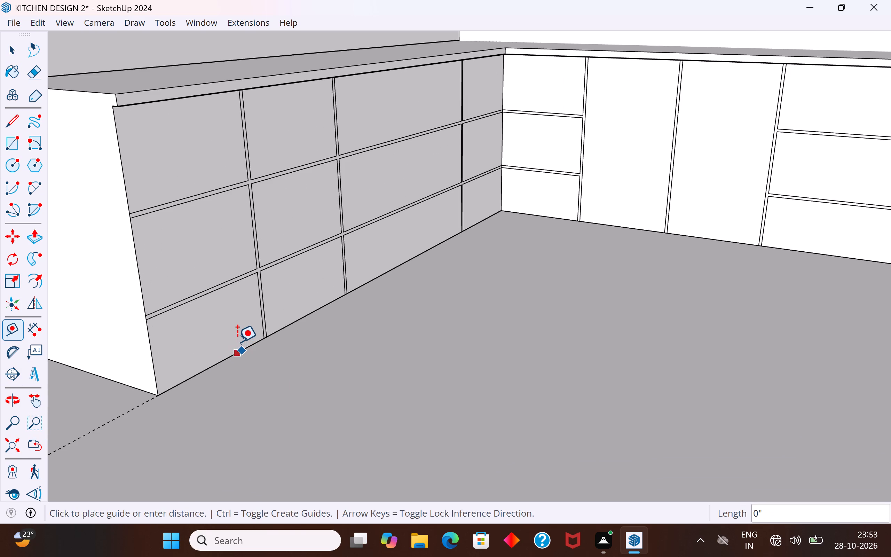
scroll(237, 341, up, 5)
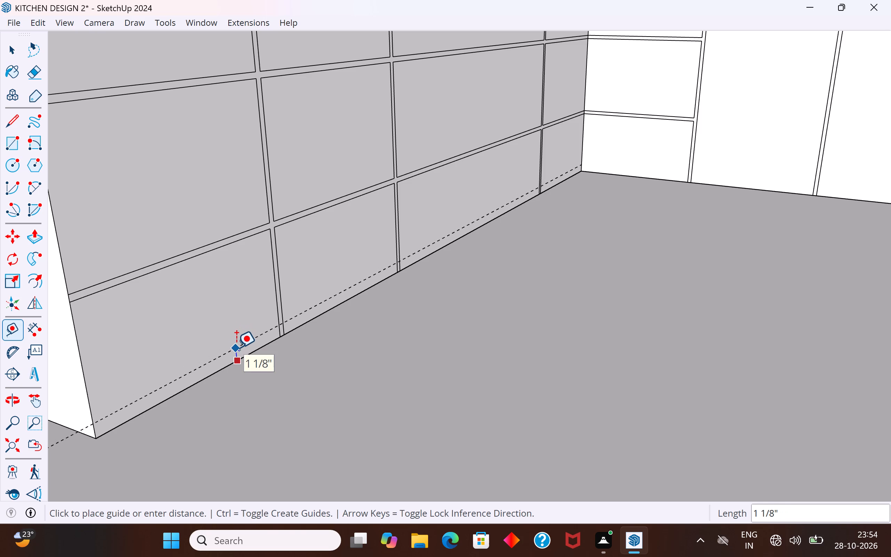
text(2")
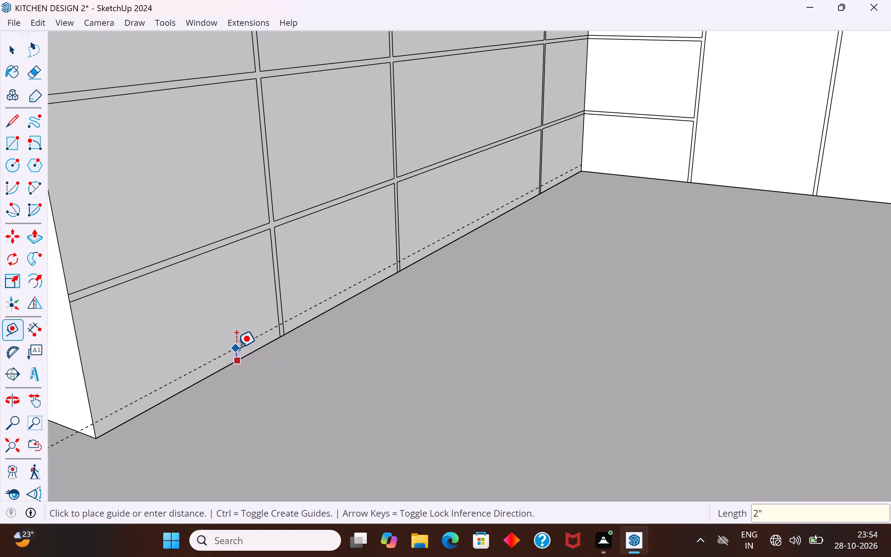
key(Return)
Place a guide 2" above the floor edge along the refrigerator-side counter front.
scroll(236, 347, down, 6)
middle_drag(249, 342, 281, 284)
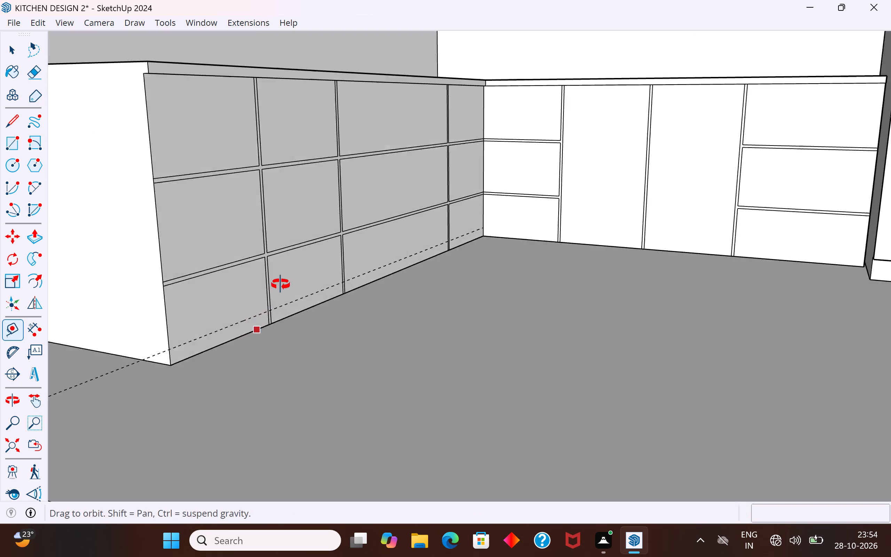
middle_drag(281, 284, 279, 281)
scroll(596, 250, up, 8)
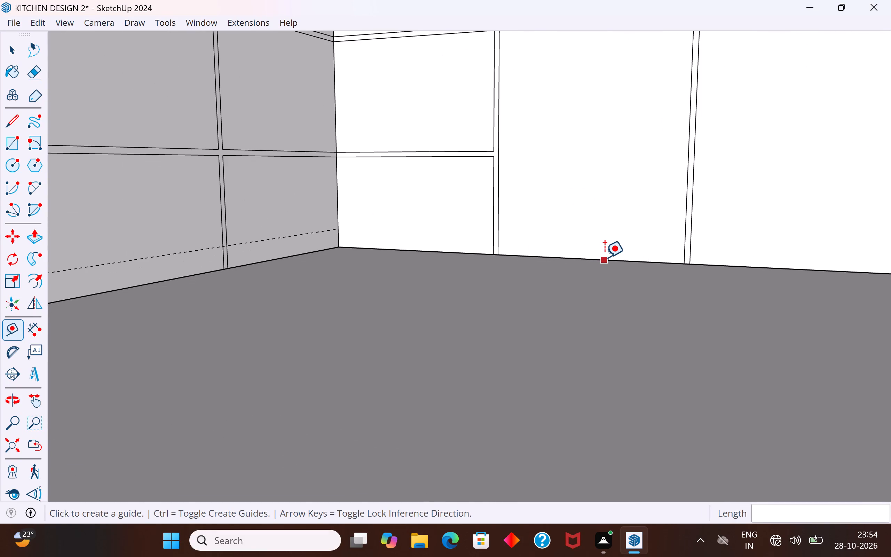
click(605, 257)
text(2")
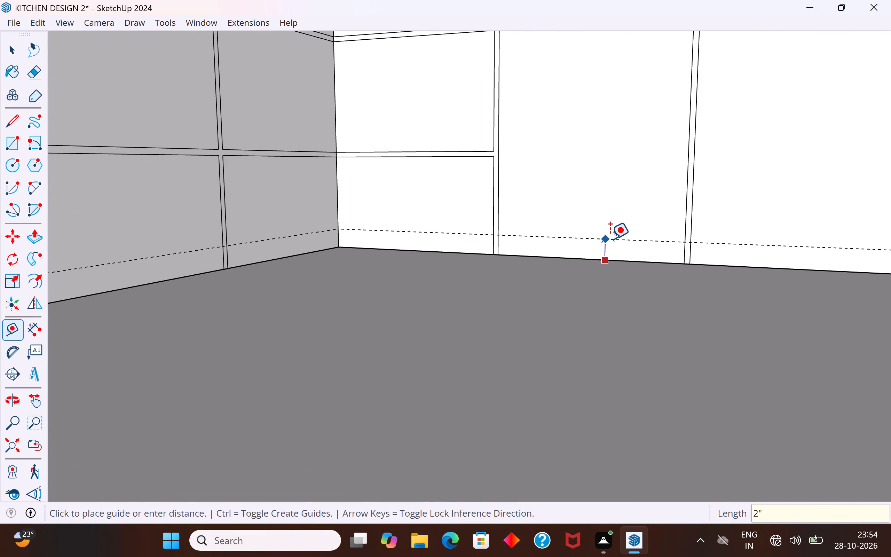
key(Return)
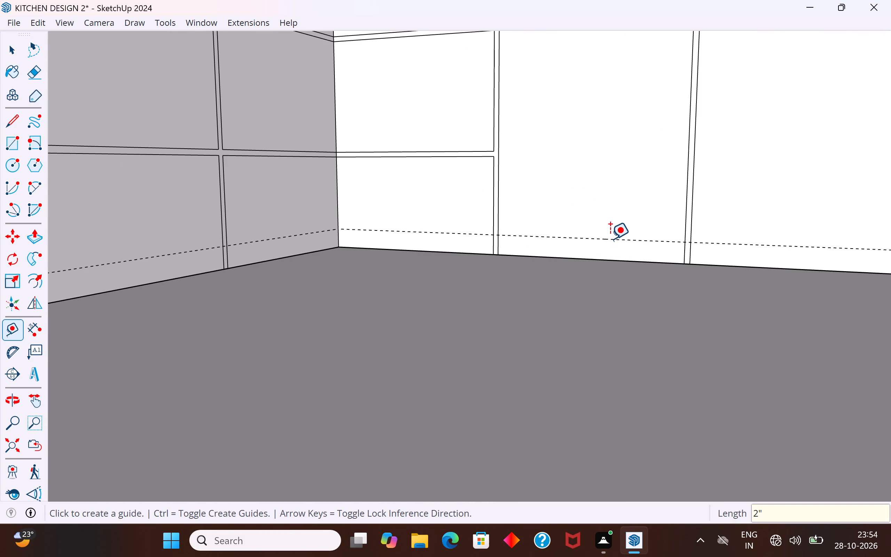
click(2, 45)
Draw a line along the 2" guide from the inner corner to the free end of the longer counter front.
scroll(537, 206, down, 12)
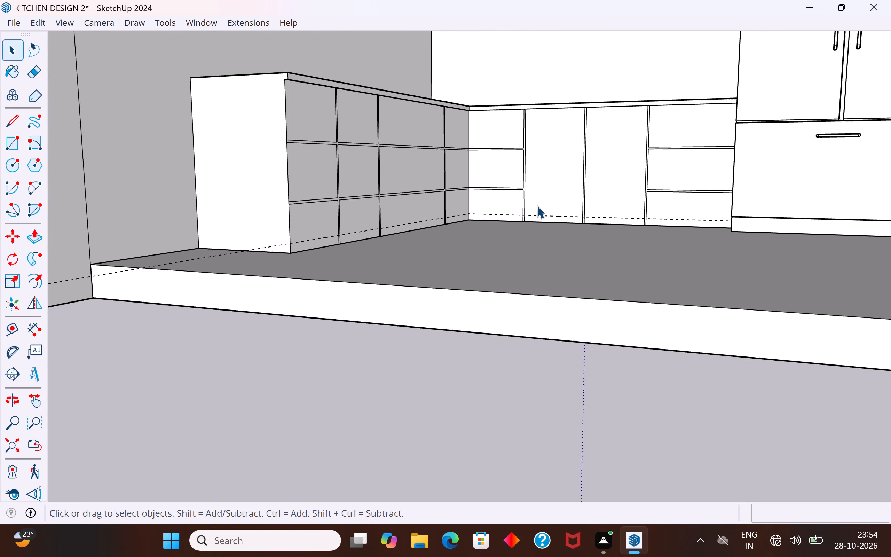
middle_drag(537, 206, 503, 264)
scroll(470, 195, up, 4)
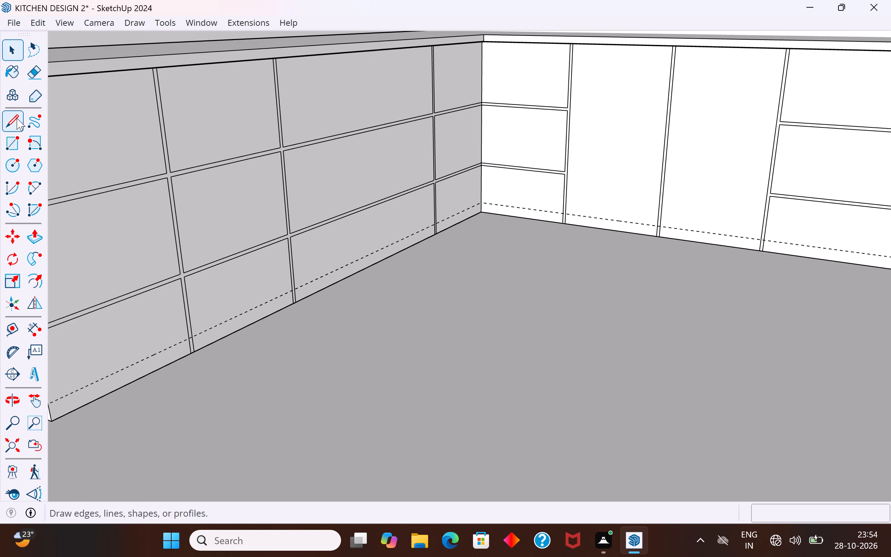
click(17, 118)
scroll(451, 215, up, 6)
scroll(483, 194, up, 4)
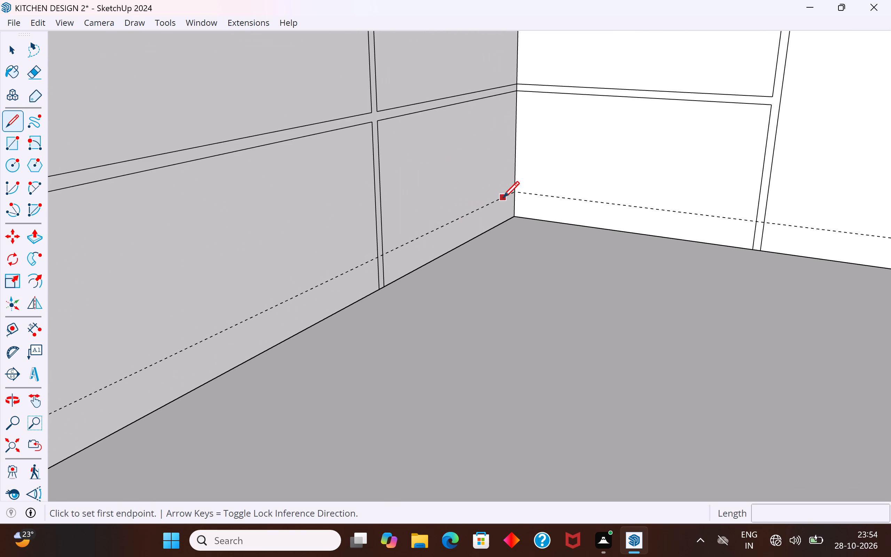
click(515, 193)
scroll(515, 193, down, 13)
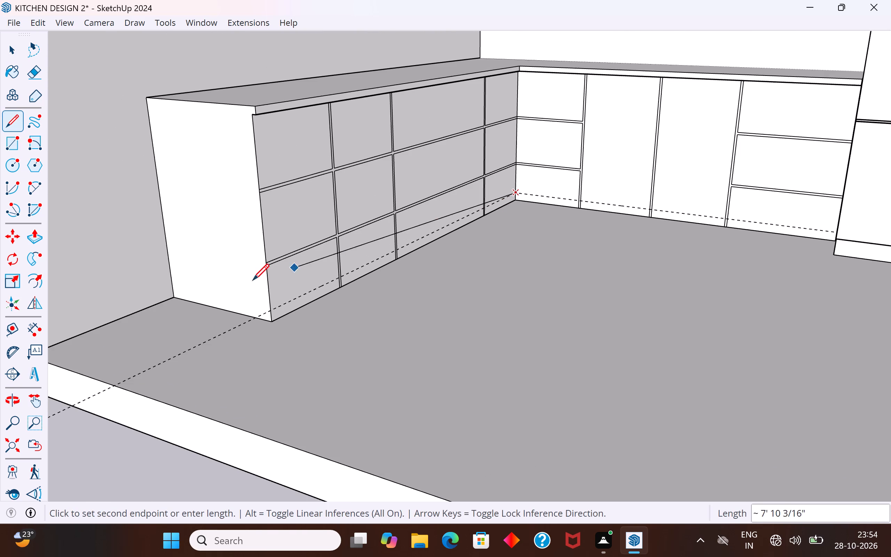
click(273, 308)
Draw a 6' 6 5/16" line along the 2" guide from the inner corner to the refrigerator end of the counter front.
middle_drag(301, 275, 370, 275)
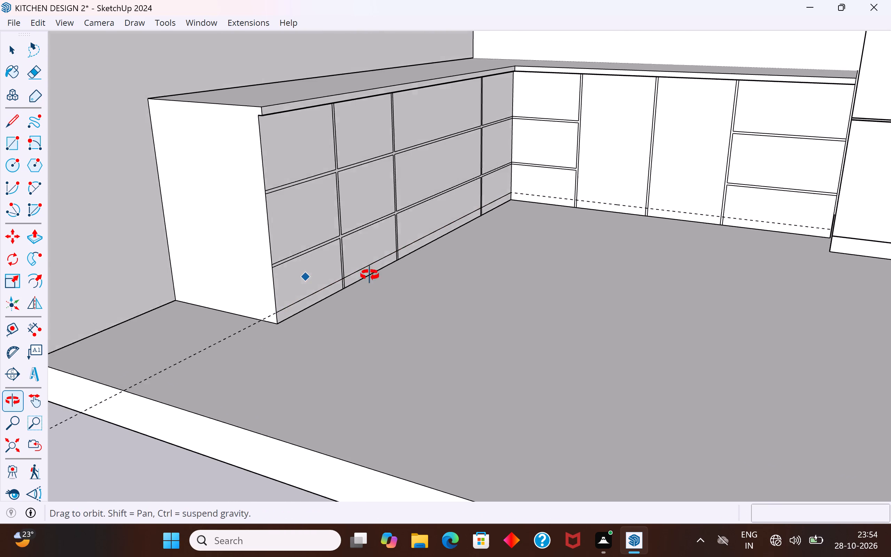
middle_drag(370, 275, 253, 259)
scroll(572, 178, up, 4)
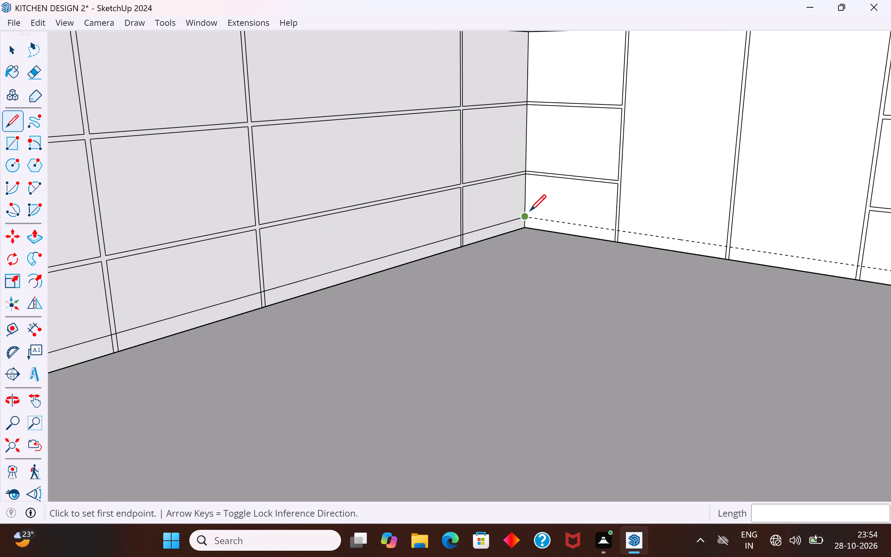
click(529, 214)
scroll(529, 214, down, 7)
middle_drag(739, 246, 875, 292)
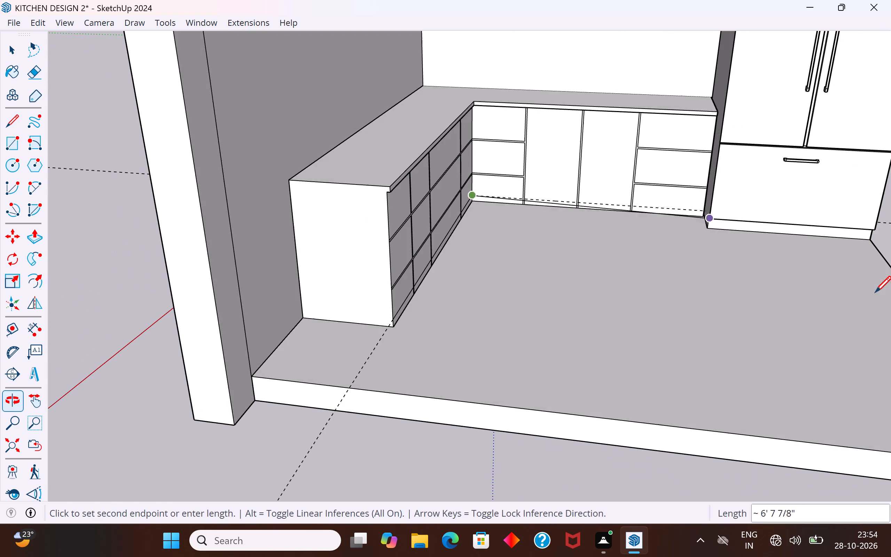
scroll(719, 215, up, 9)
click(719, 217)
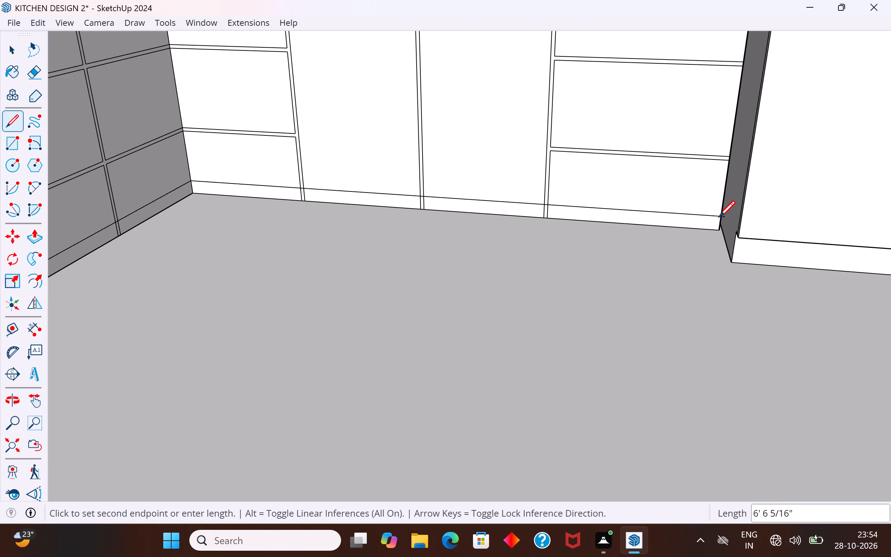
click(17, 49)
Examine the base lines along both counter fronts from several angles around the kitchen.
scroll(391, 121, down, 4)
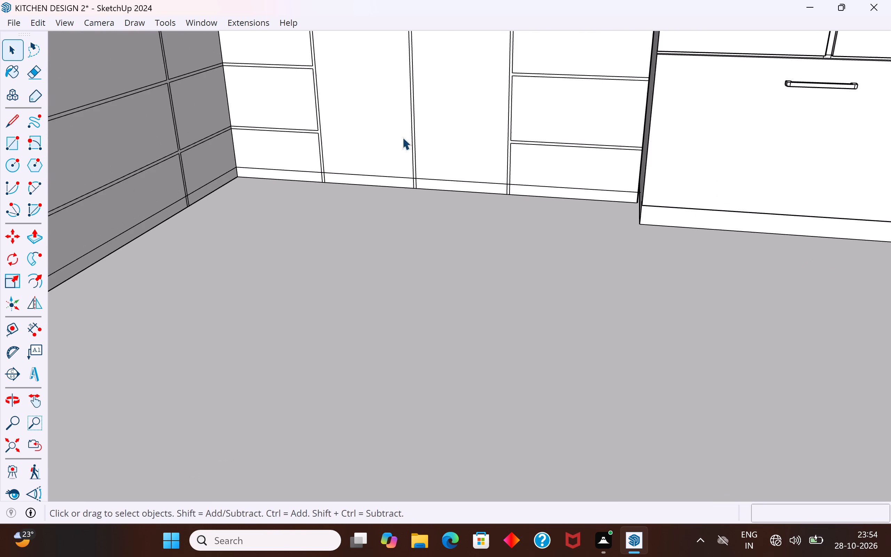
middle_drag(402, 142, 326, 164)
scroll(591, 79, down, 6)
middle_drag(362, 171, 255, 179)
scroll(268, 179, up, 5)
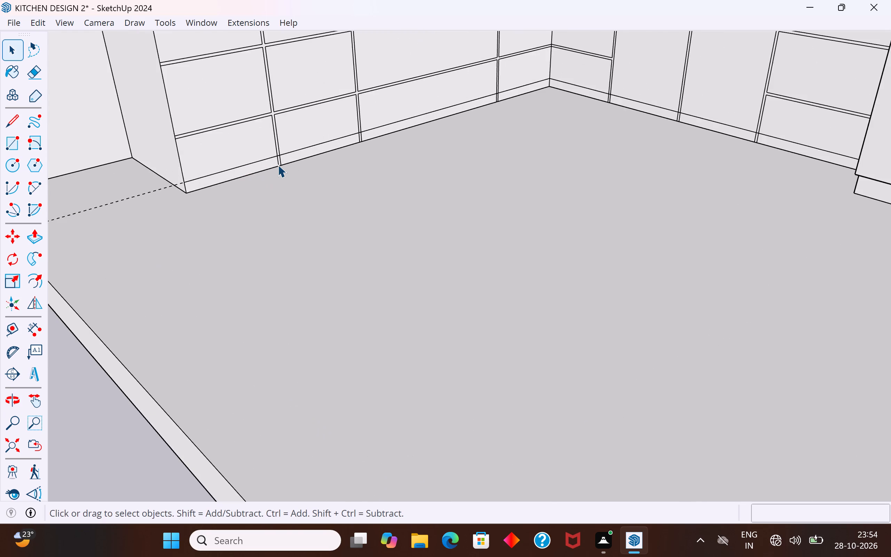
scroll(278, 165, down, 3)
middle_drag(278, 165, 360, 169)
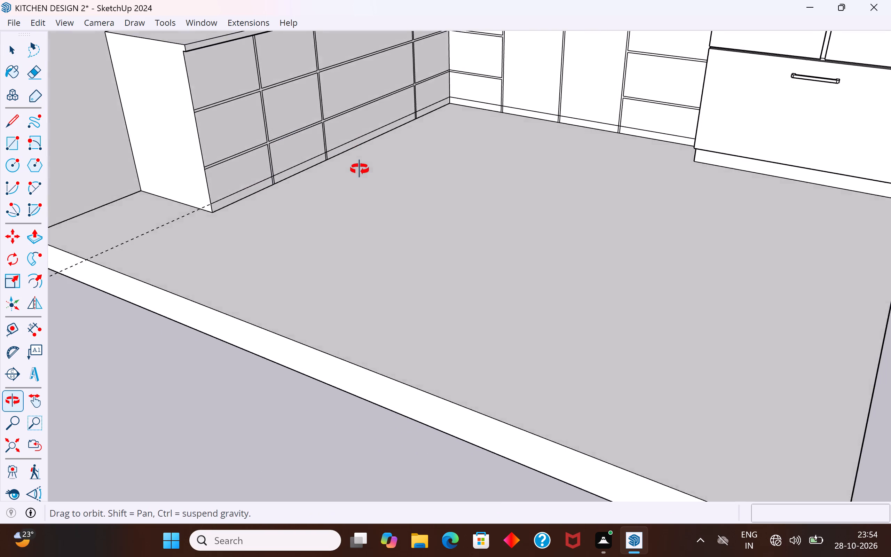
middle_drag(360, 169, 352, 183)
scroll(505, 141, down, 4)
middle_drag(505, 141, 417, 104)
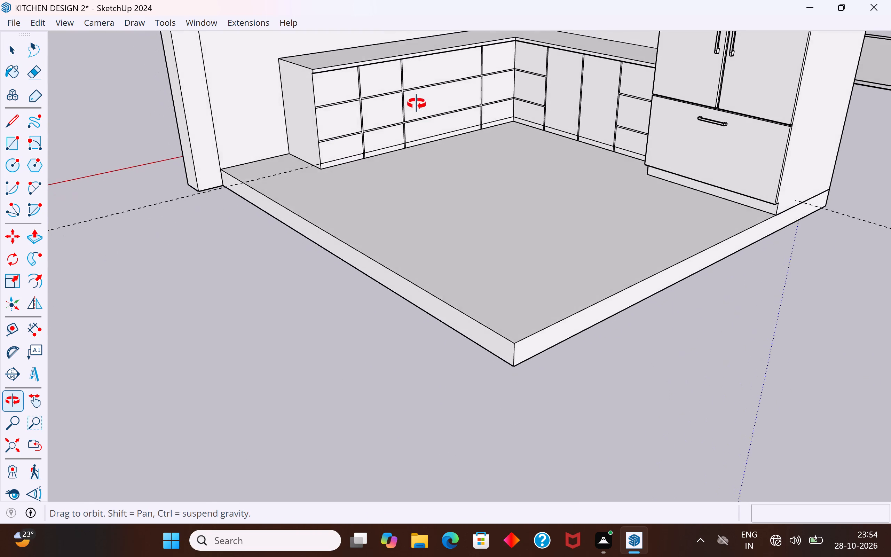
Examine the drawer divisions and base strip on the longer counter front from several angles, up close and from farther away.
middle_drag(417, 104, 414, 81)
scroll(400, 142, up, 4)
scroll(368, 171, down, 2)
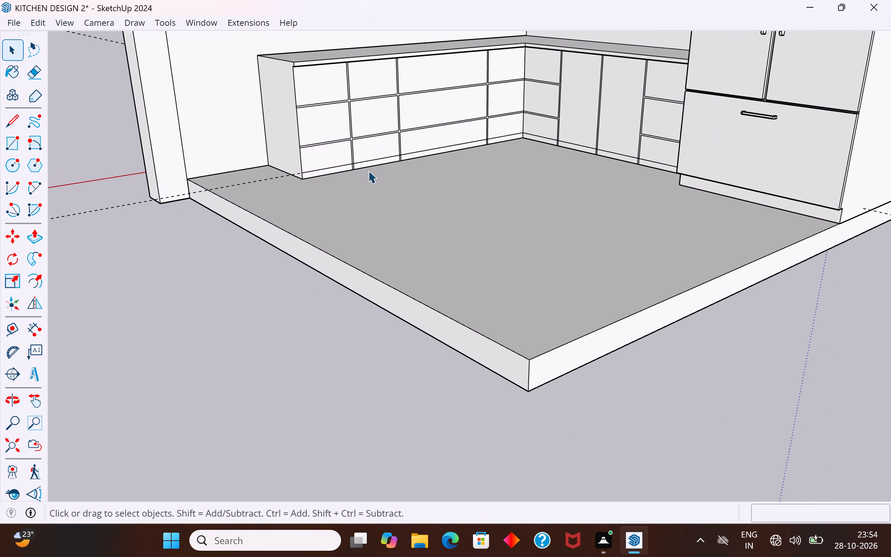
scroll(368, 171, down, 1)
middle_drag(450, 152, 656, 134)
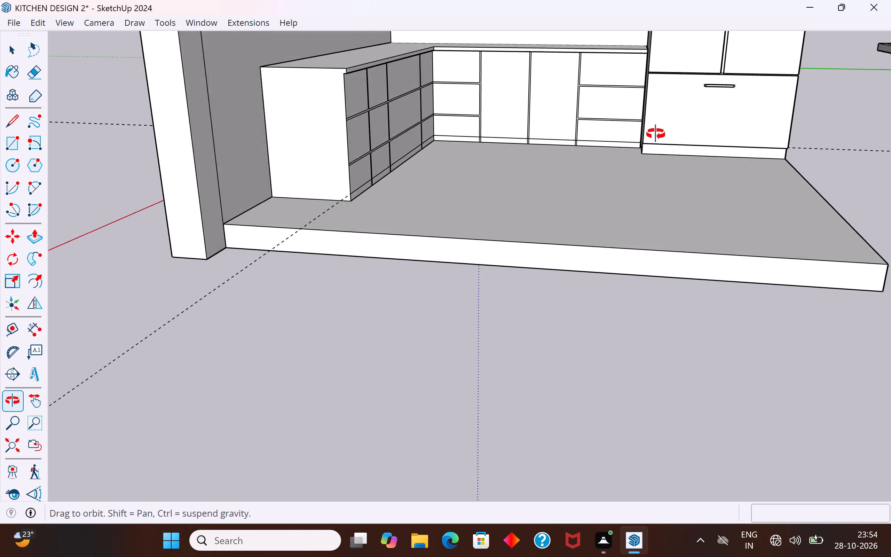
middle_drag(656, 134, 629, 128)
scroll(370, 110, up, 3)
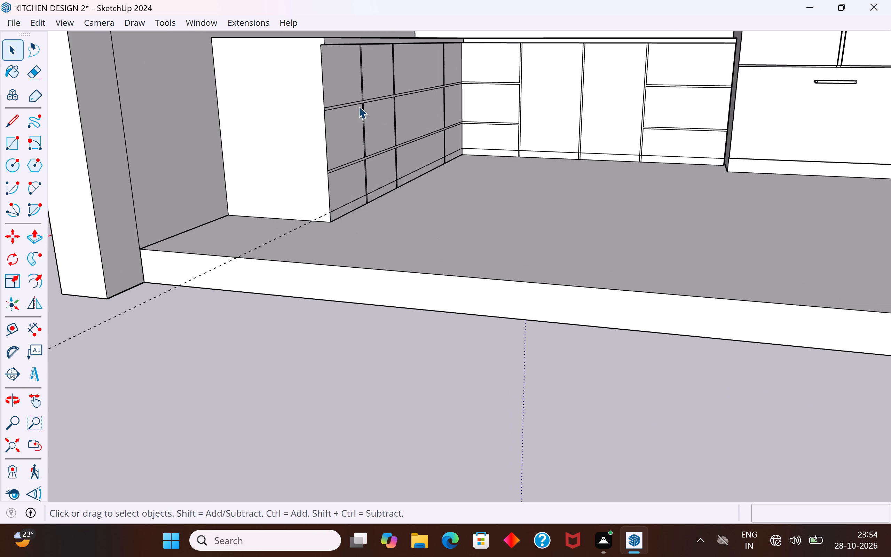
middle_drag(337, 139, 300, 141)
scroll(319, 165, up, 2)
scroll(319, 165, down, 2)
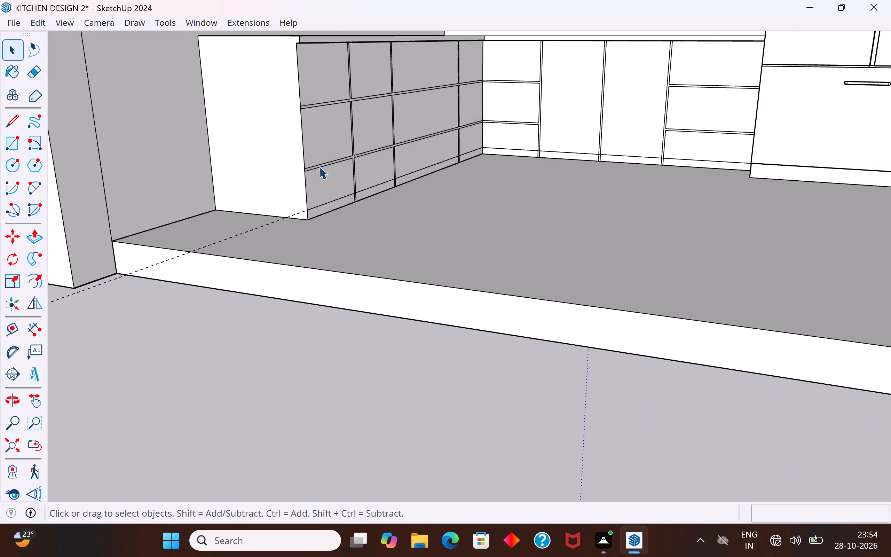
scroll(319, 166, down, 3)
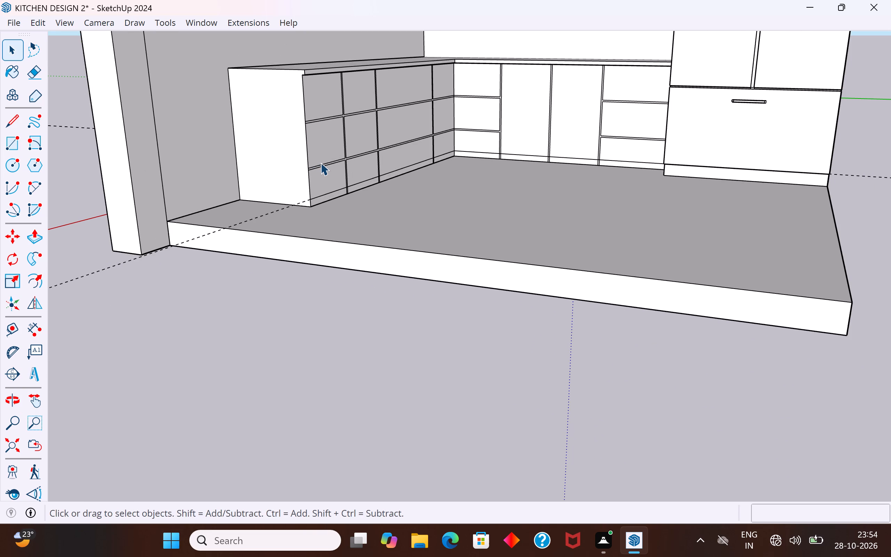
scroll(321, 163, up, 6)
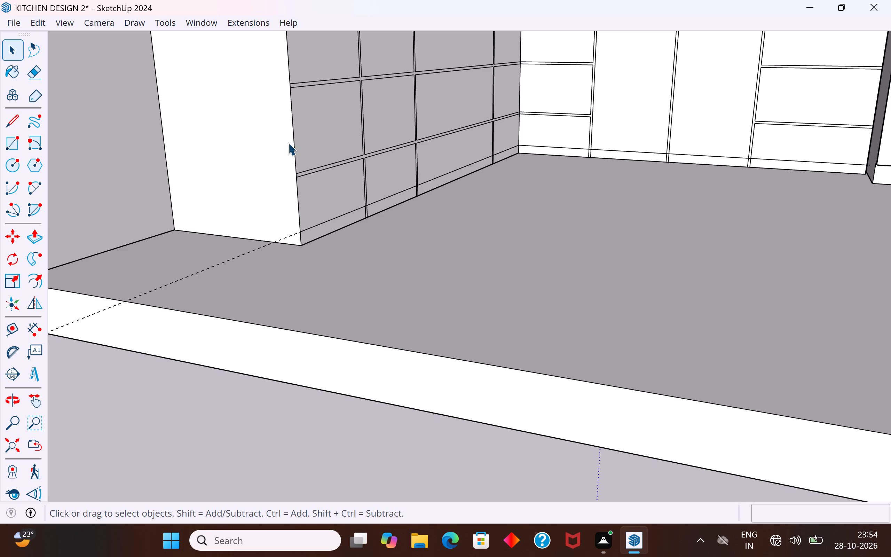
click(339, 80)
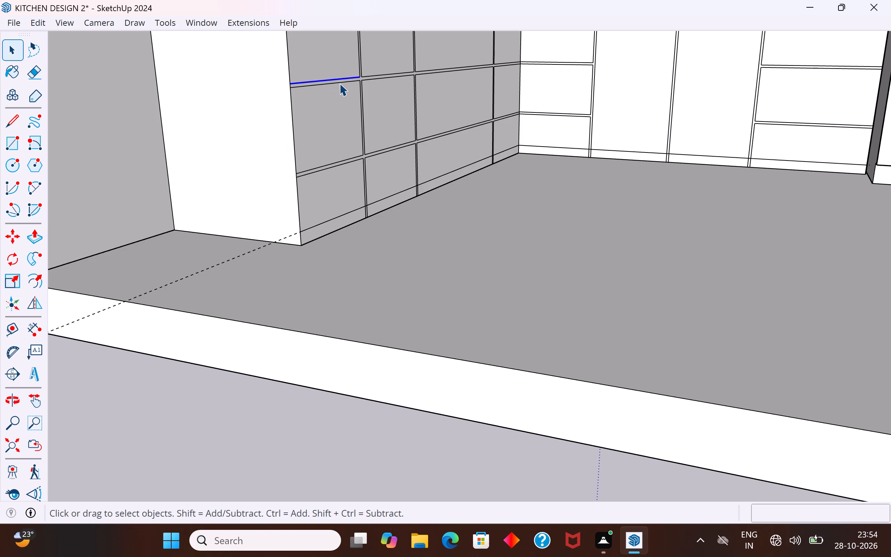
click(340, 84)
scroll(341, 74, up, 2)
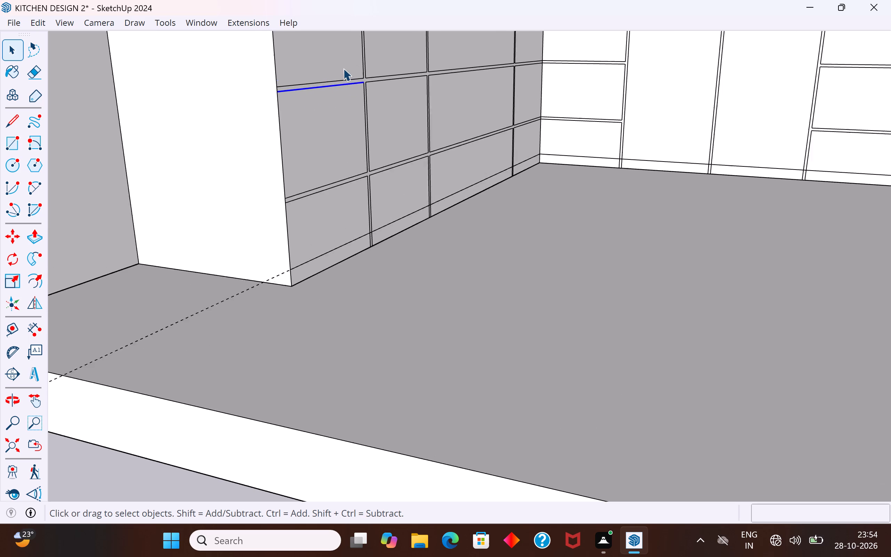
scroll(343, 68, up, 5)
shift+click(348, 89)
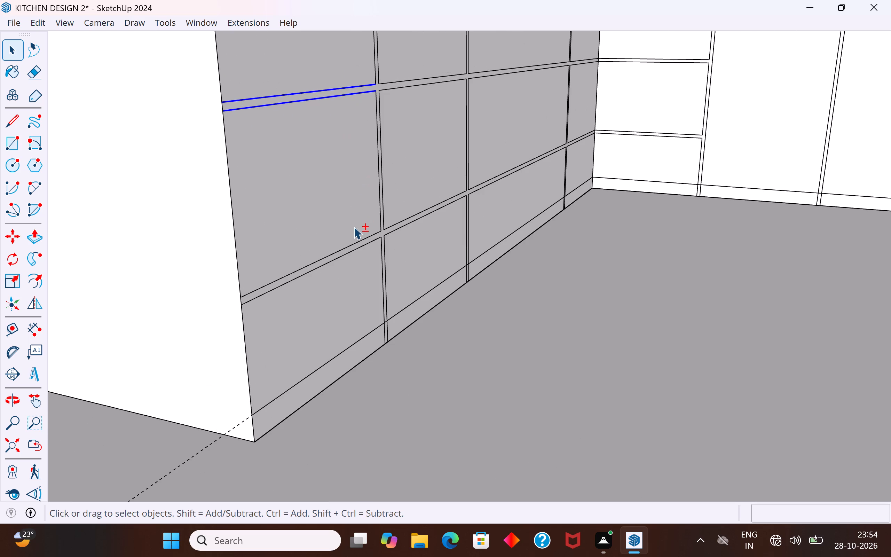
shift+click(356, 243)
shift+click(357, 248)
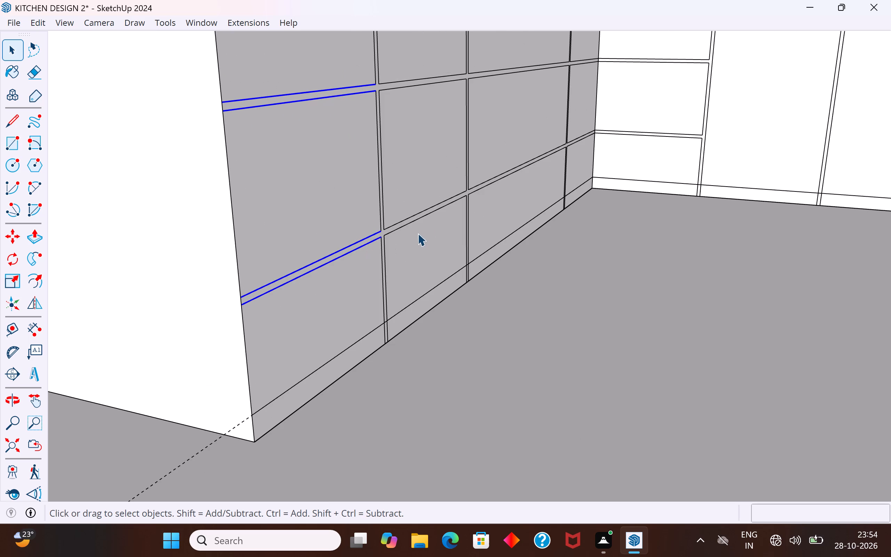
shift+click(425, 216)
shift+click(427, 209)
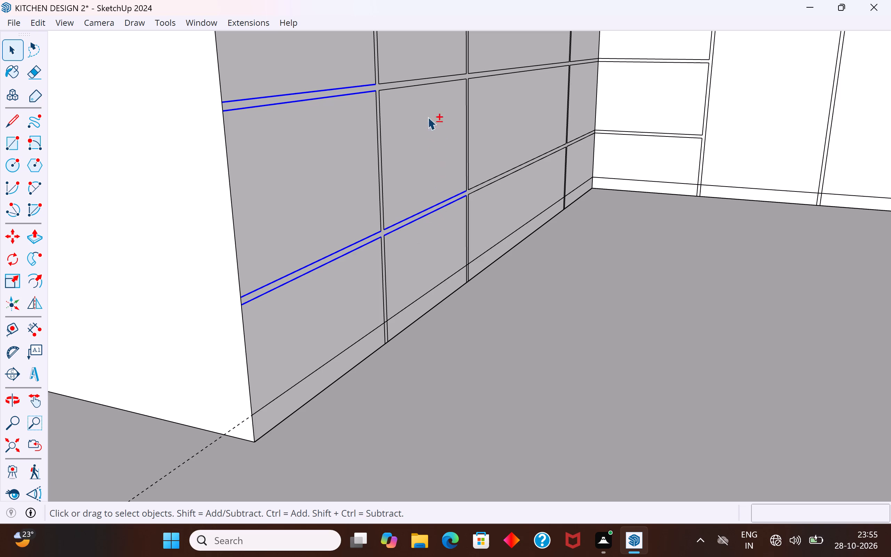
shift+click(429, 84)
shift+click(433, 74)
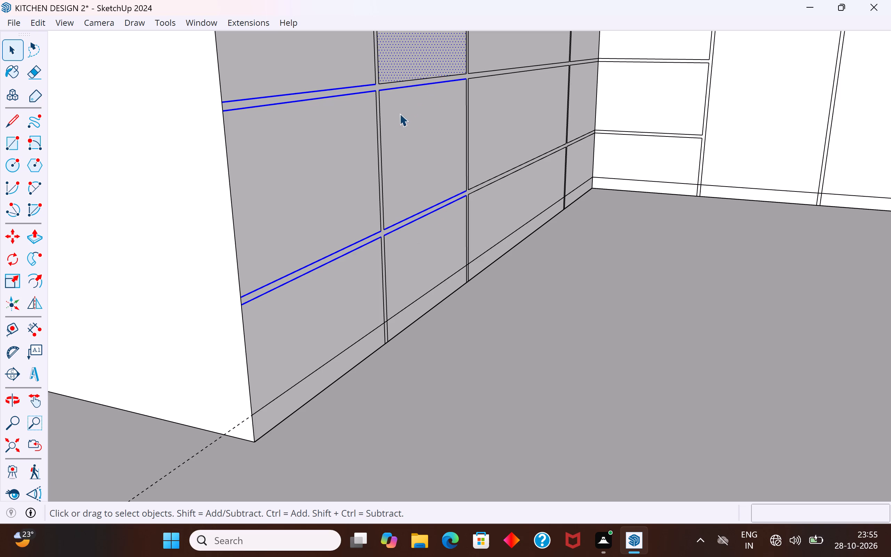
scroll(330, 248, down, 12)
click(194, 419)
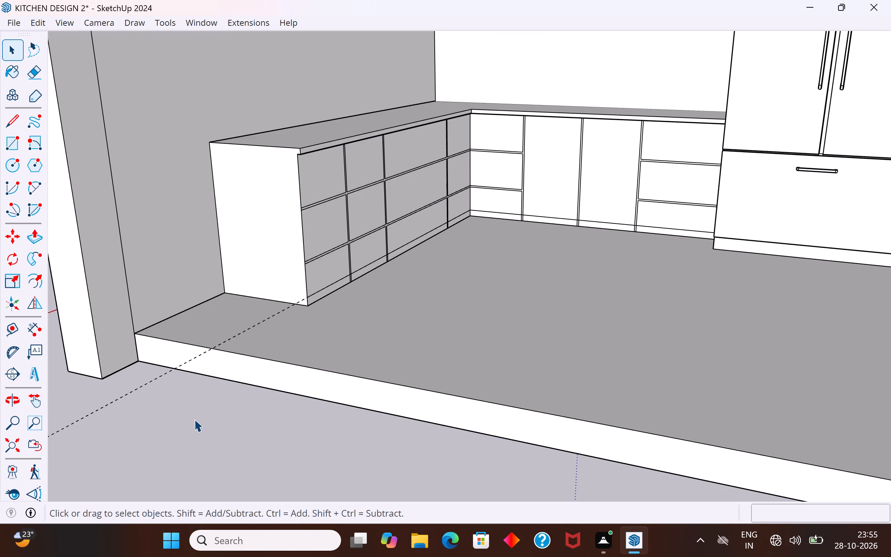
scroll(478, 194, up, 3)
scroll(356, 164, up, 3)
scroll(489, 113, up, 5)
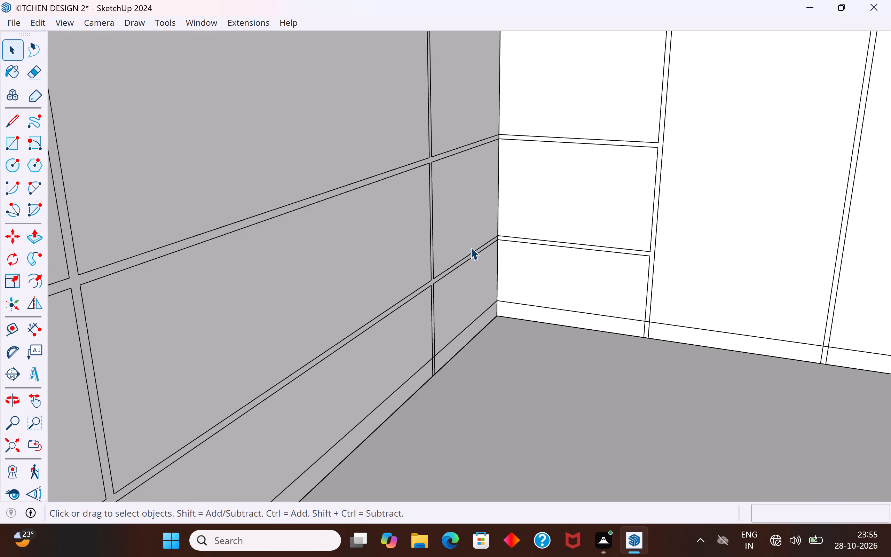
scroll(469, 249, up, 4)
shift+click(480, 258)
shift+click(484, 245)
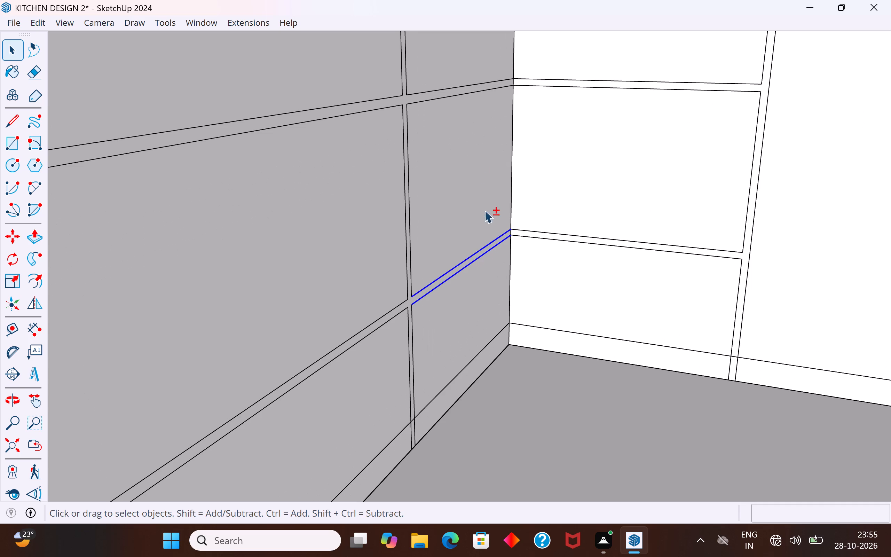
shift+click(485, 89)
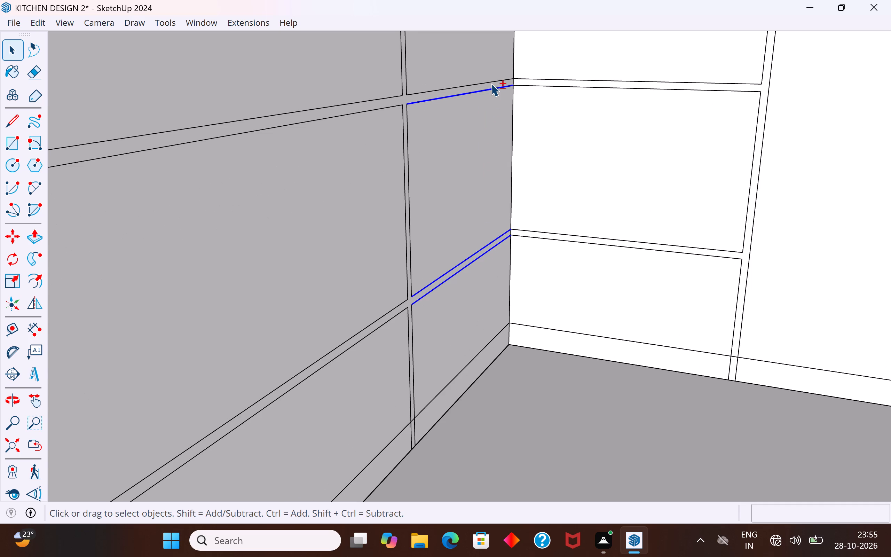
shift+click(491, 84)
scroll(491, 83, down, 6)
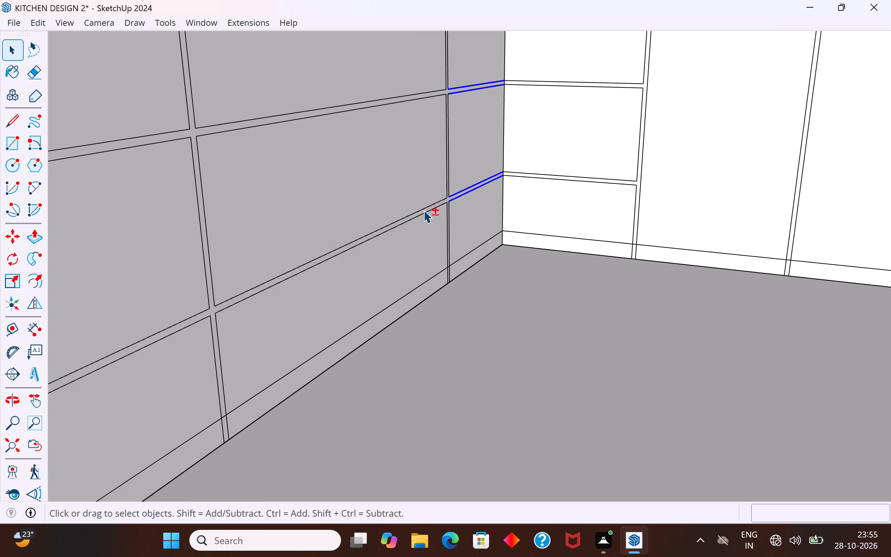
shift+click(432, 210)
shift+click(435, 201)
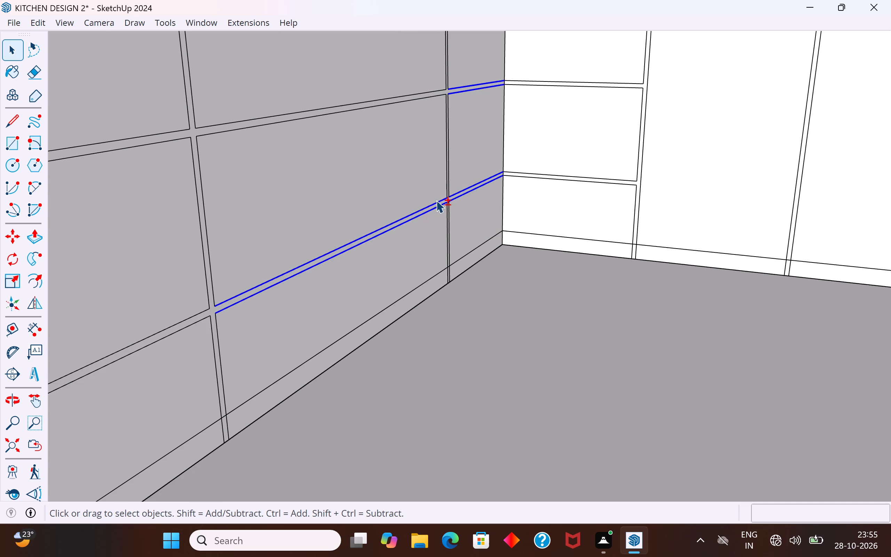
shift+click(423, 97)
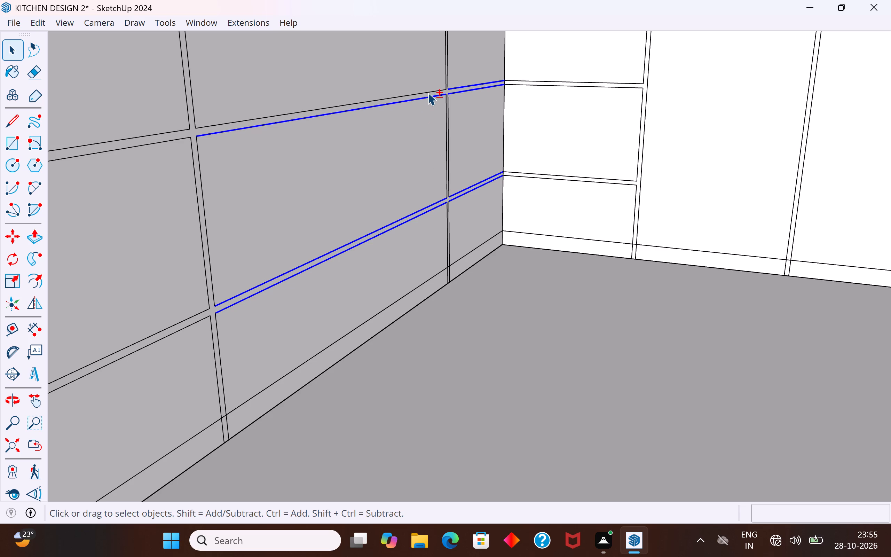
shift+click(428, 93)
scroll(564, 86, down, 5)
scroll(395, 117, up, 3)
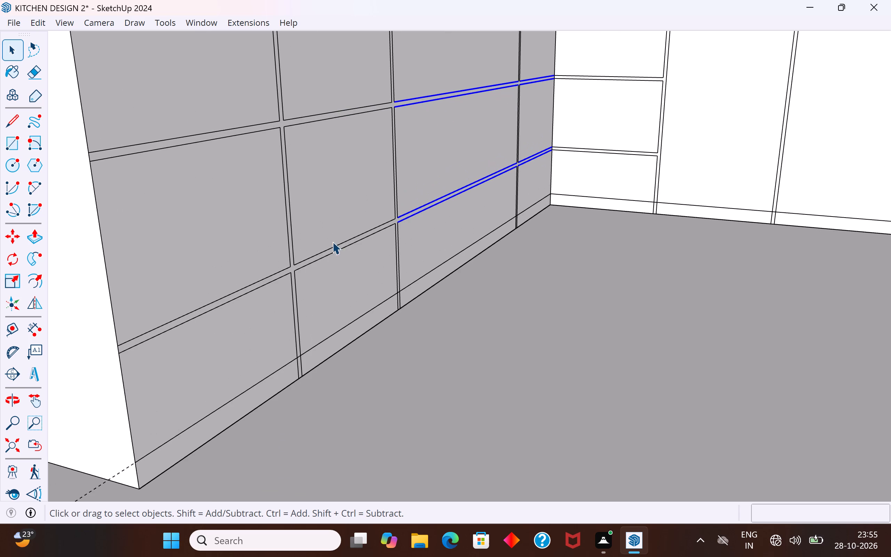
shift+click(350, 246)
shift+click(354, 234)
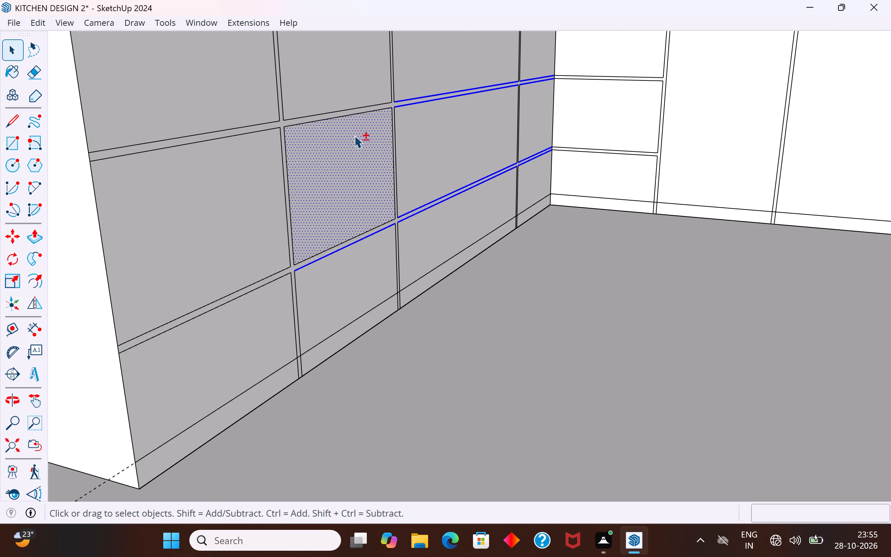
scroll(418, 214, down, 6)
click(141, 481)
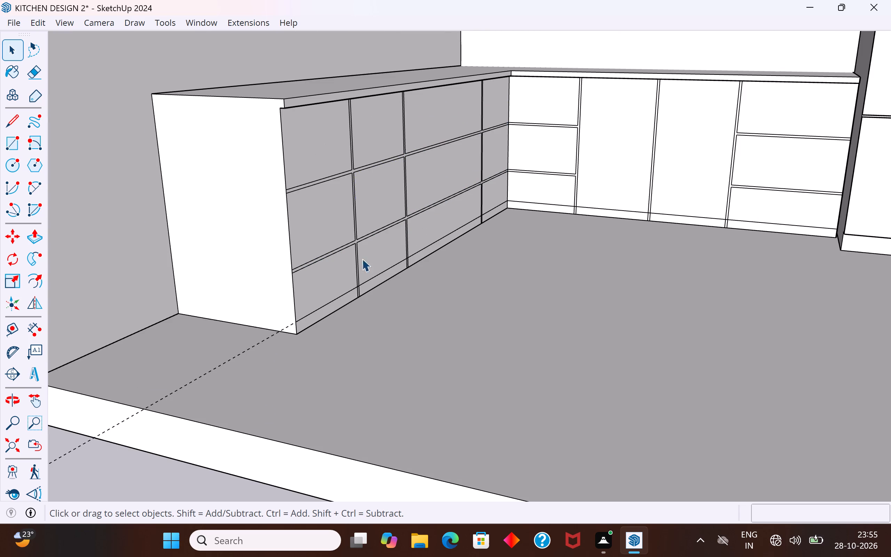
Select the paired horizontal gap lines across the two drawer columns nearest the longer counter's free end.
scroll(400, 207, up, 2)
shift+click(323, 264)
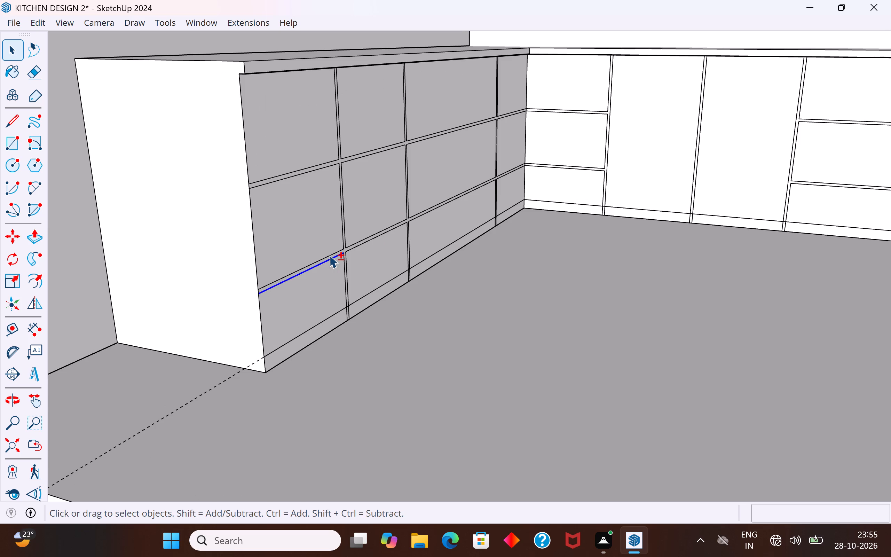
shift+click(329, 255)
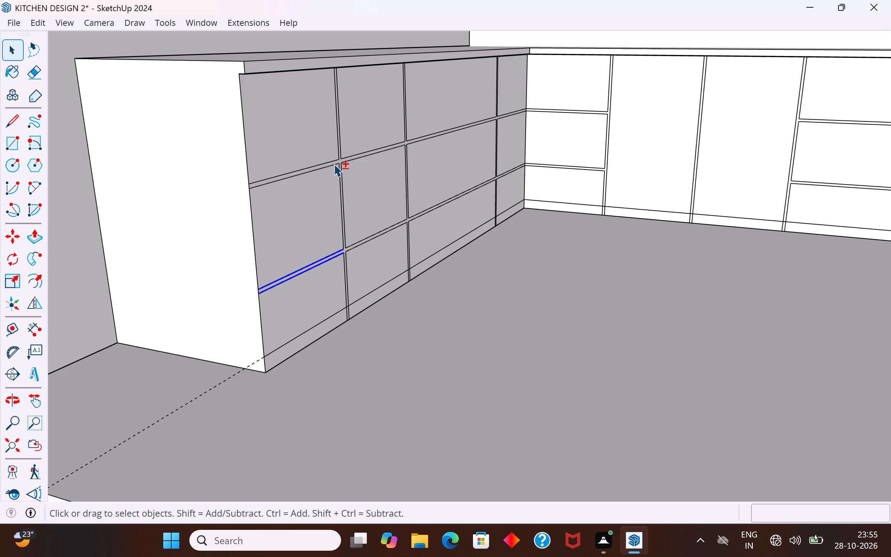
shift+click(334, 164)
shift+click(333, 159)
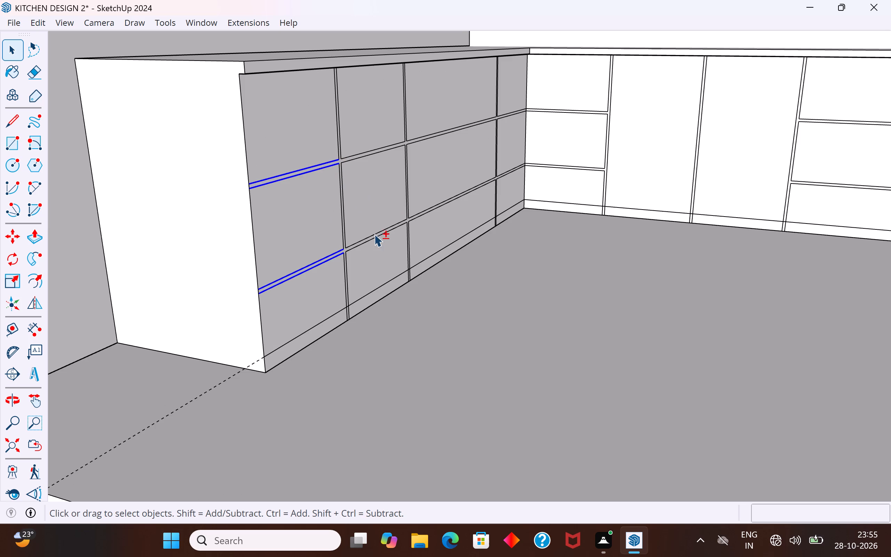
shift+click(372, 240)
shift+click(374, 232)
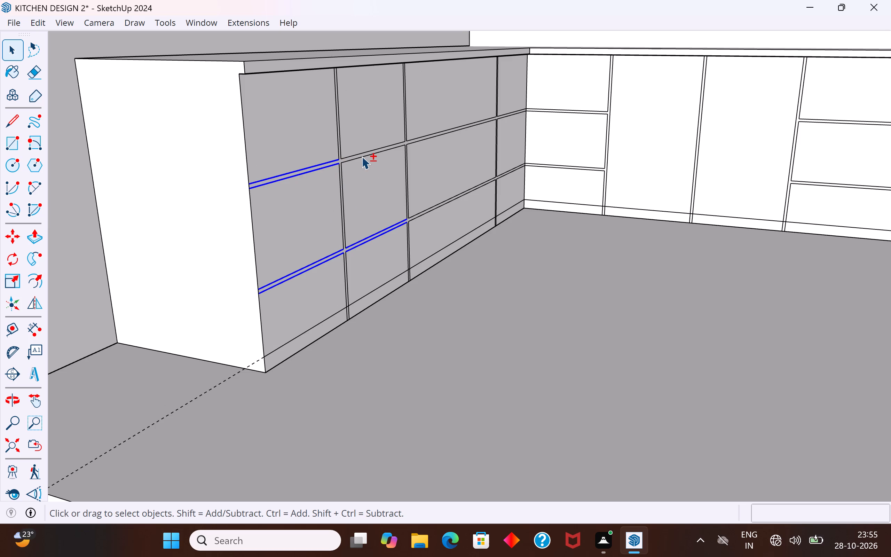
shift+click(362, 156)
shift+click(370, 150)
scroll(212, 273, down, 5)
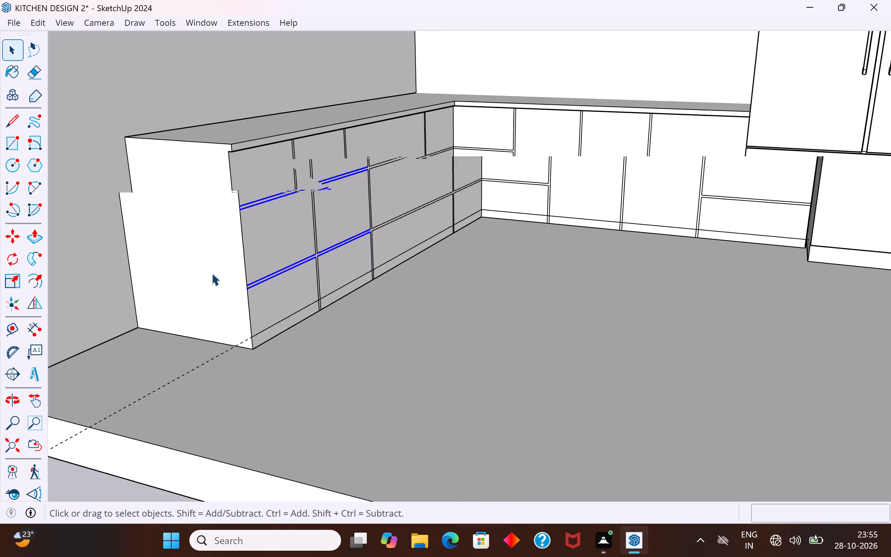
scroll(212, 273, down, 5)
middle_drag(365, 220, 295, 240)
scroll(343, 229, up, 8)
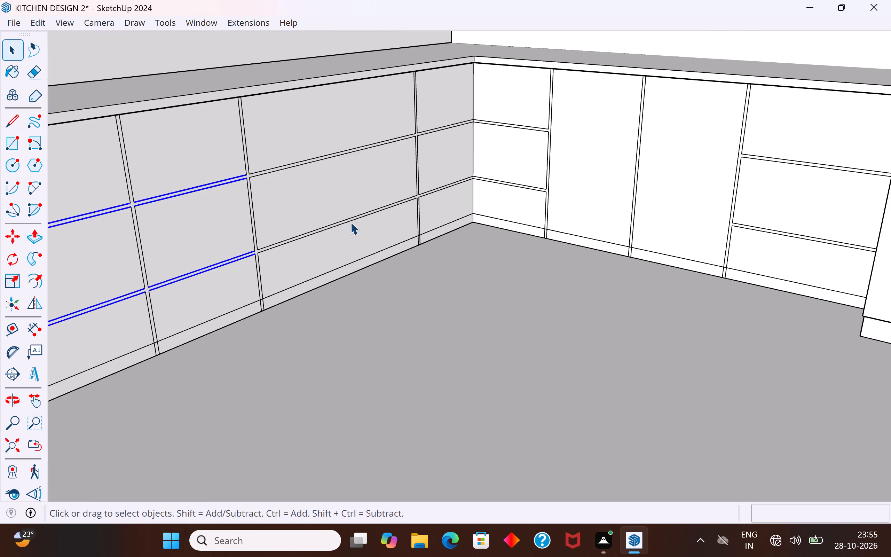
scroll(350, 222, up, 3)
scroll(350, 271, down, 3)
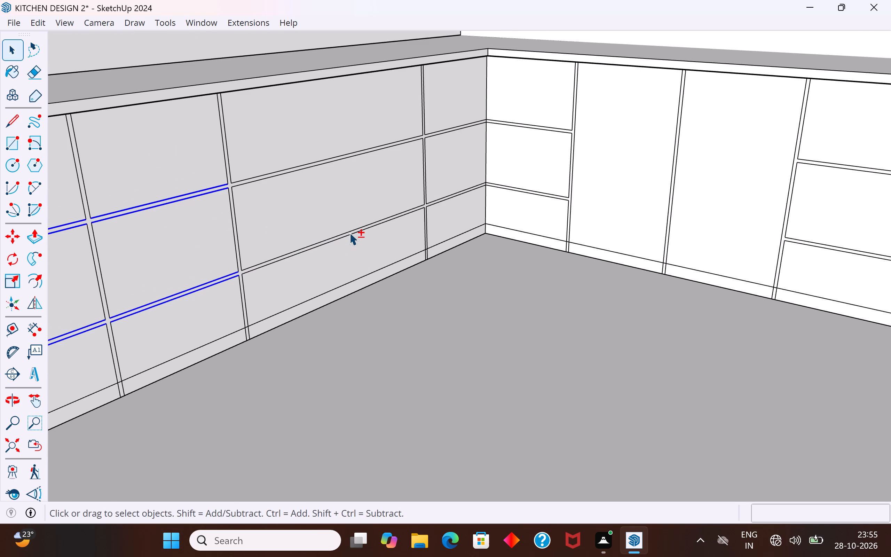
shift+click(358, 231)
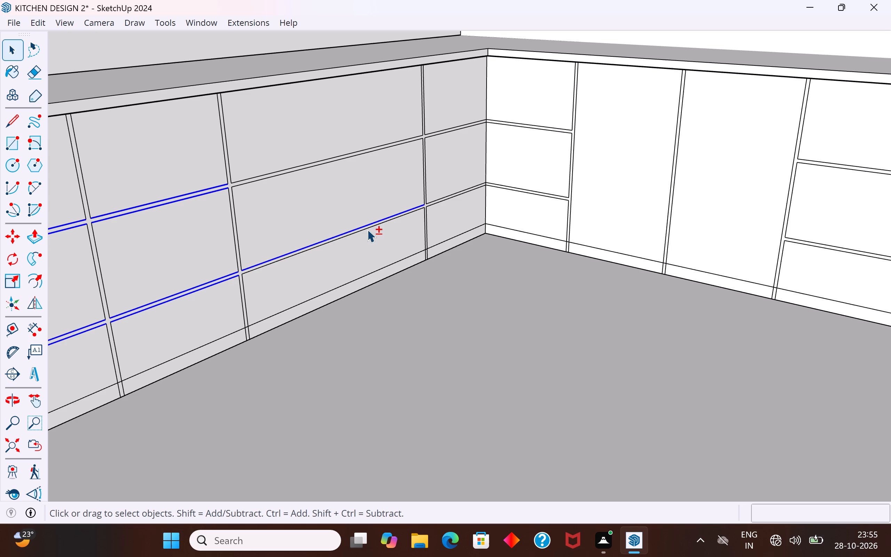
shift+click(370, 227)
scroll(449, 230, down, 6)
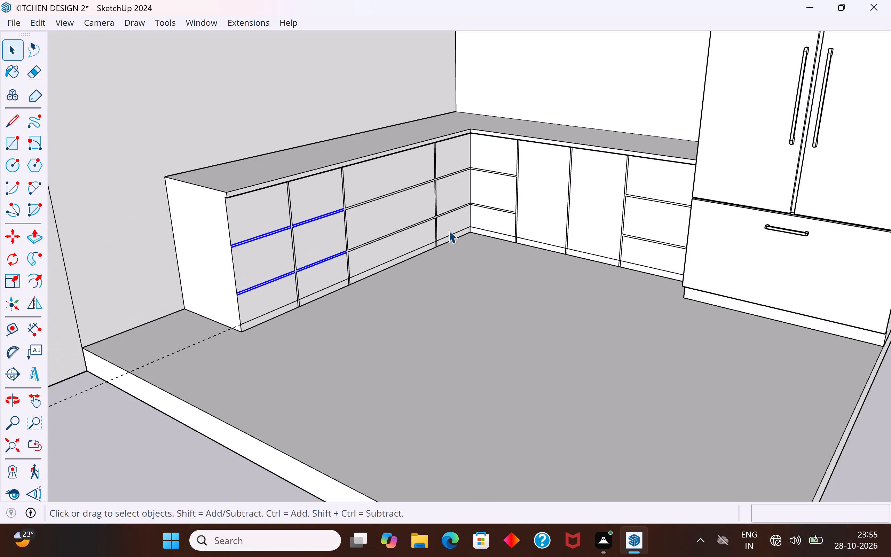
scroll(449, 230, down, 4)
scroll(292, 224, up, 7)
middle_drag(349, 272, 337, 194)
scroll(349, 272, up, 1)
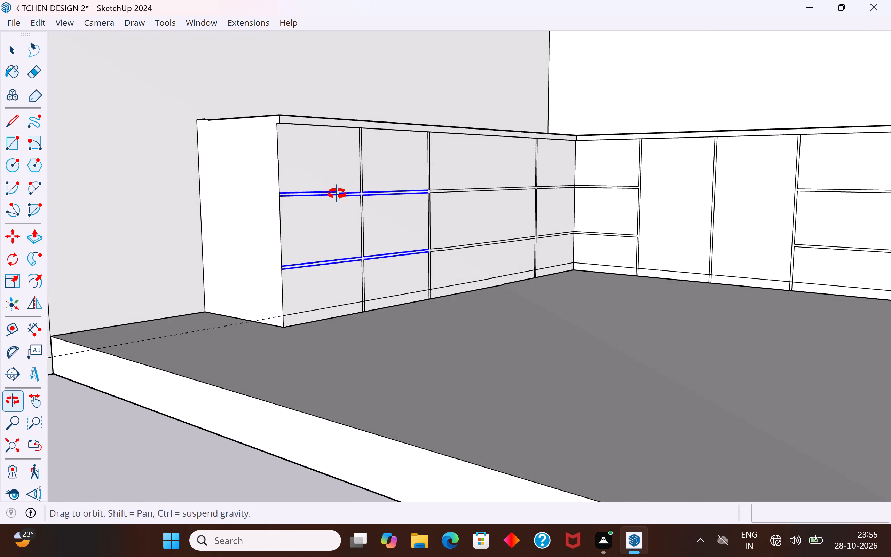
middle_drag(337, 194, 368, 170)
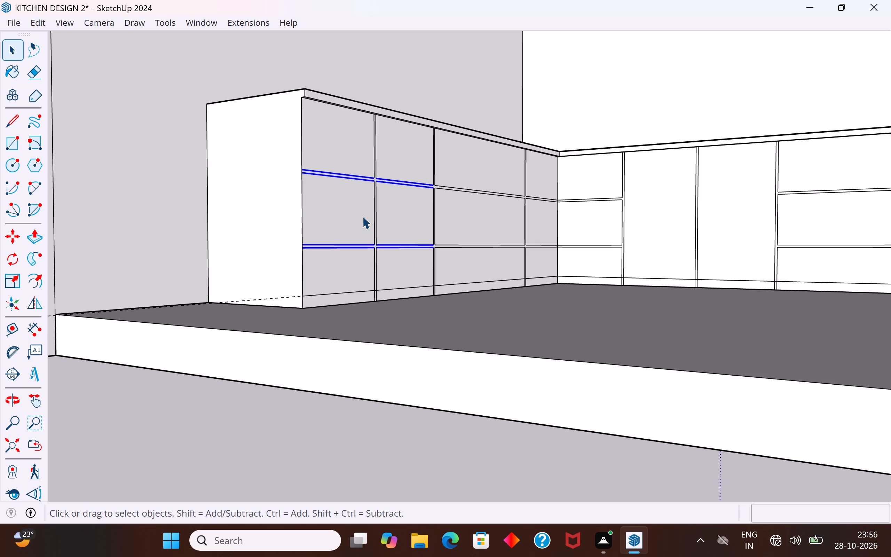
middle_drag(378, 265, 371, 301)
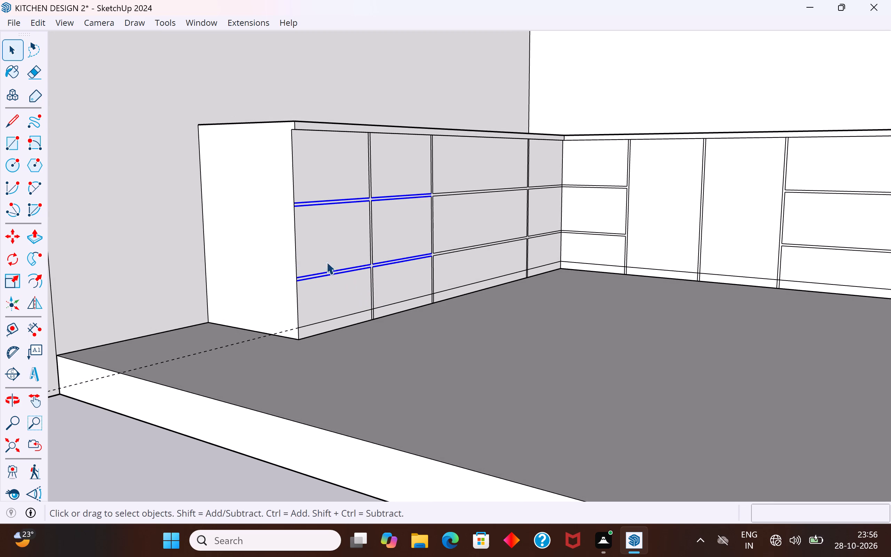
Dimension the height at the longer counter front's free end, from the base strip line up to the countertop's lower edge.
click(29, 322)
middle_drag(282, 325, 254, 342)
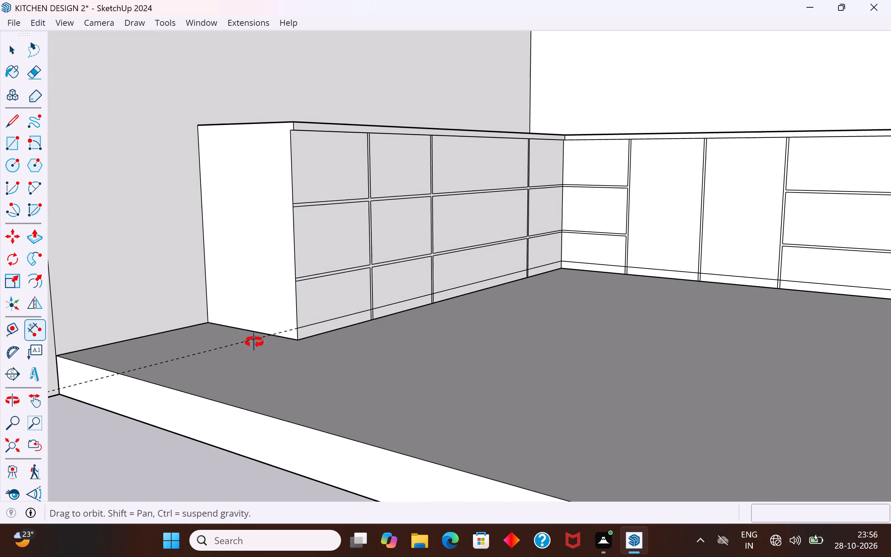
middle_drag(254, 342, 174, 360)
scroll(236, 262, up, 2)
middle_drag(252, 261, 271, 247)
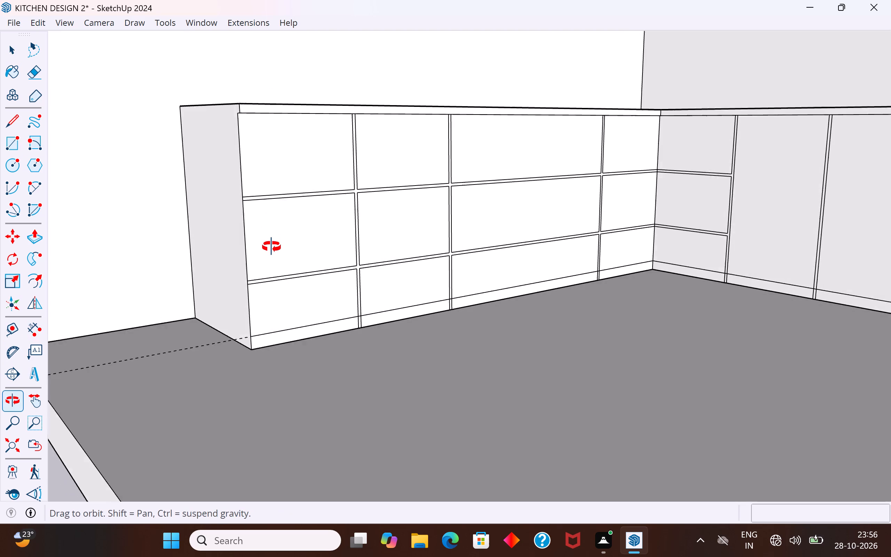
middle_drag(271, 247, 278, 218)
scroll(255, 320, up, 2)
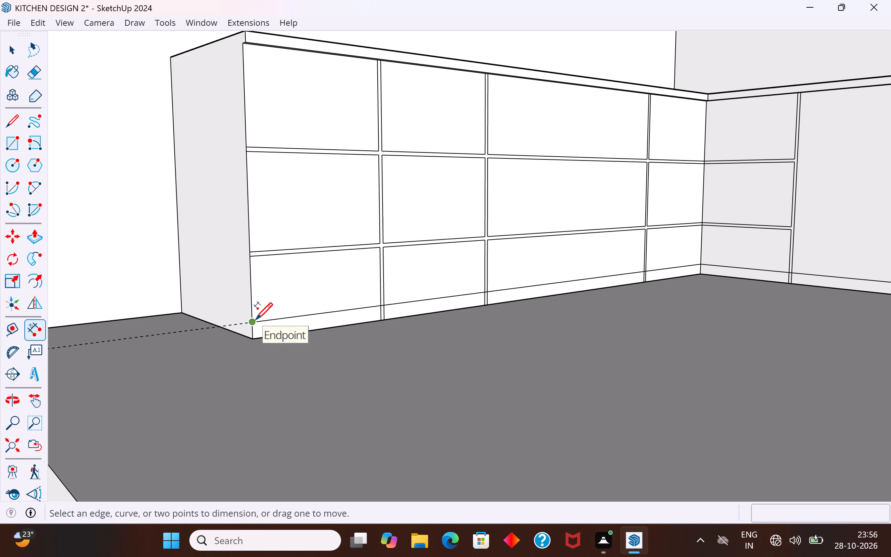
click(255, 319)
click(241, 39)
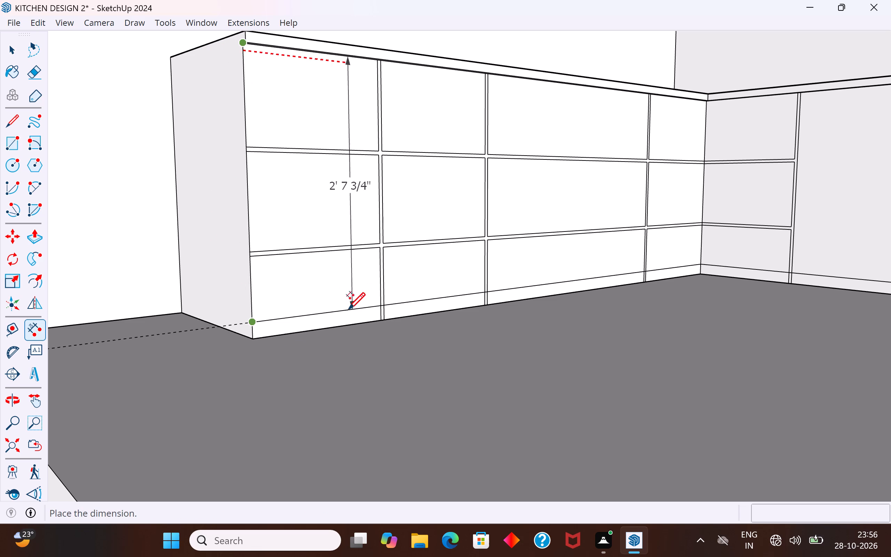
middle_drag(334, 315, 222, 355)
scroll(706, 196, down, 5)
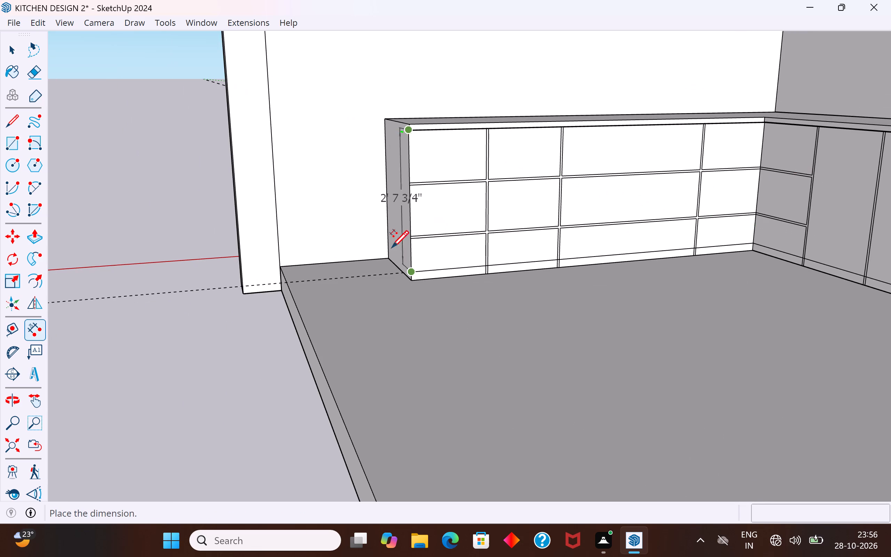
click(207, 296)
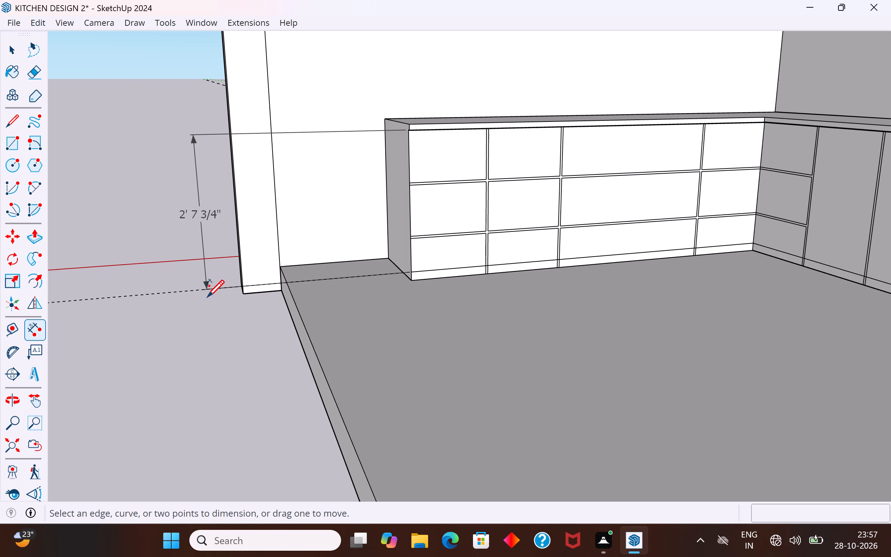
Delete the height dimension together with the dashed guide beyond the longer counter's free end.
key(Escape)
click(15, 53)
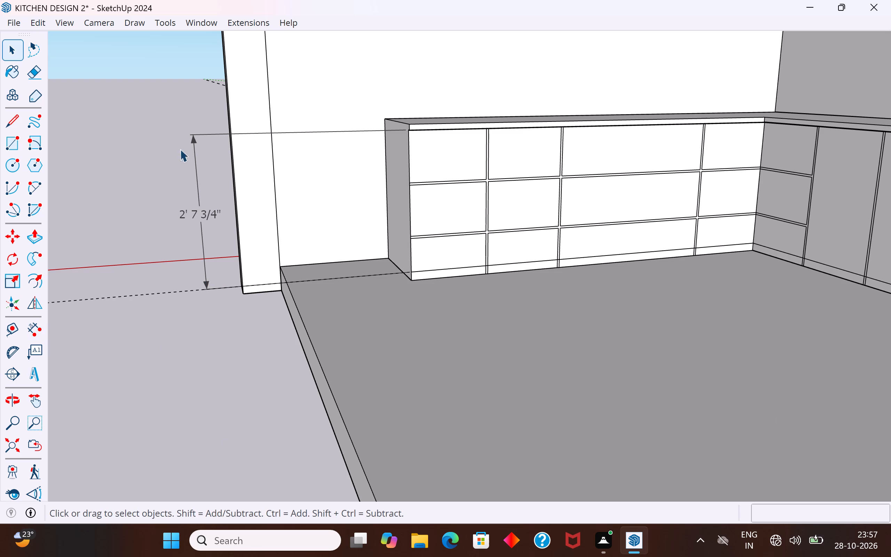
drag(205, 109, 147, 339)
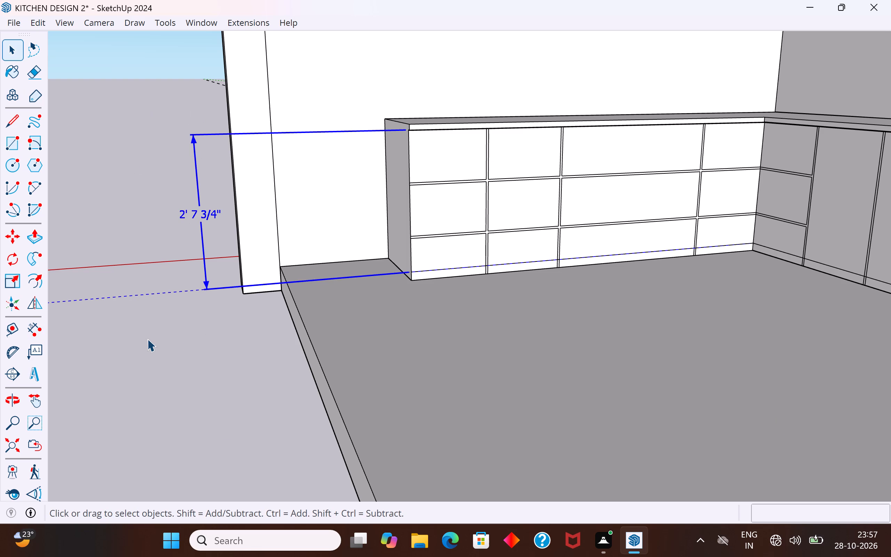
key(Delete)
Move the upper and lower pairs of horizontal gap lines across all four drawer columns of the longer counter front up 2 3/8".
scroll(339, 227, down, 4)
middle_drag(609, 175, 627, 199)
scroll(555, 217, up, 4)
middle_drag(477, 235, 502, 205)
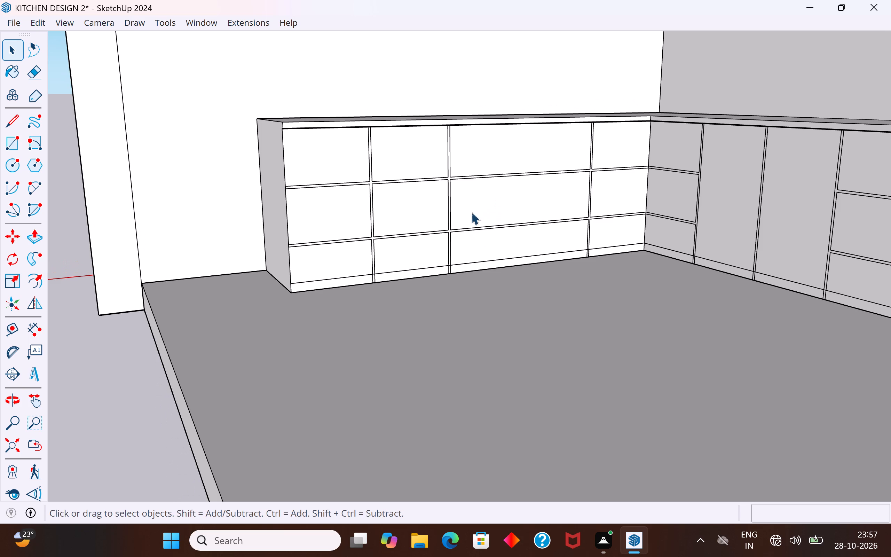
scroll(300, 254, up, 6)
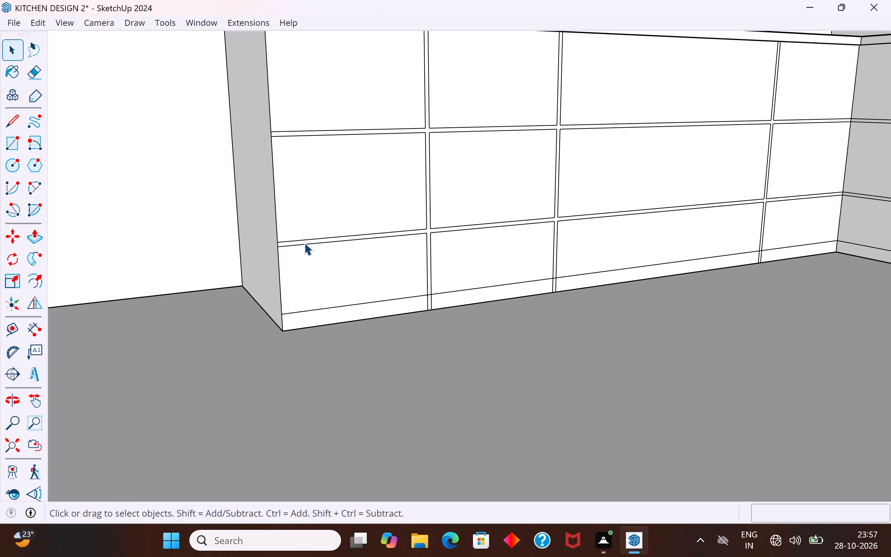
click(317, 241)
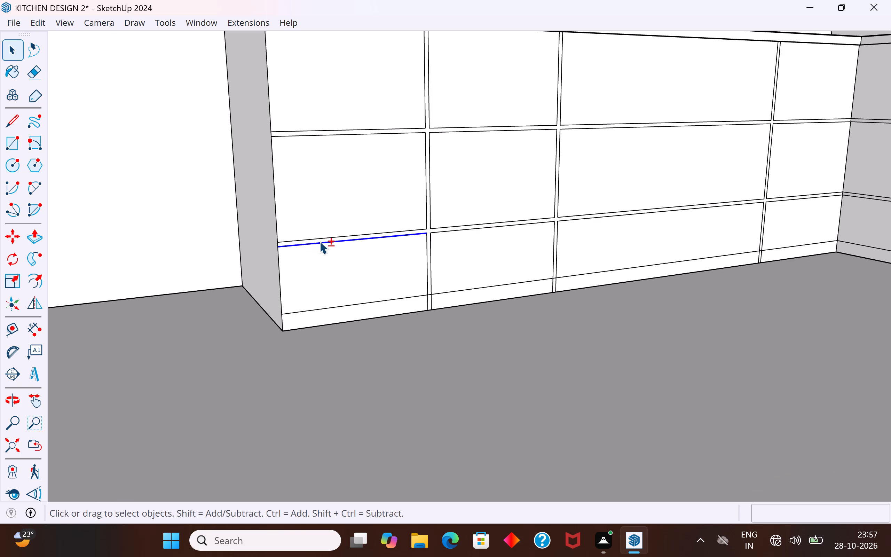
shift+click(337, 236)
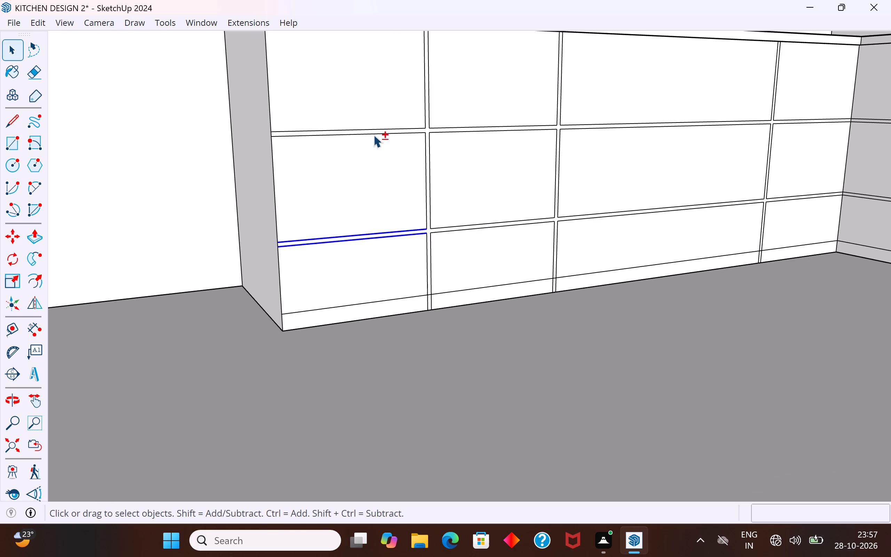
shift+click(380, 133)
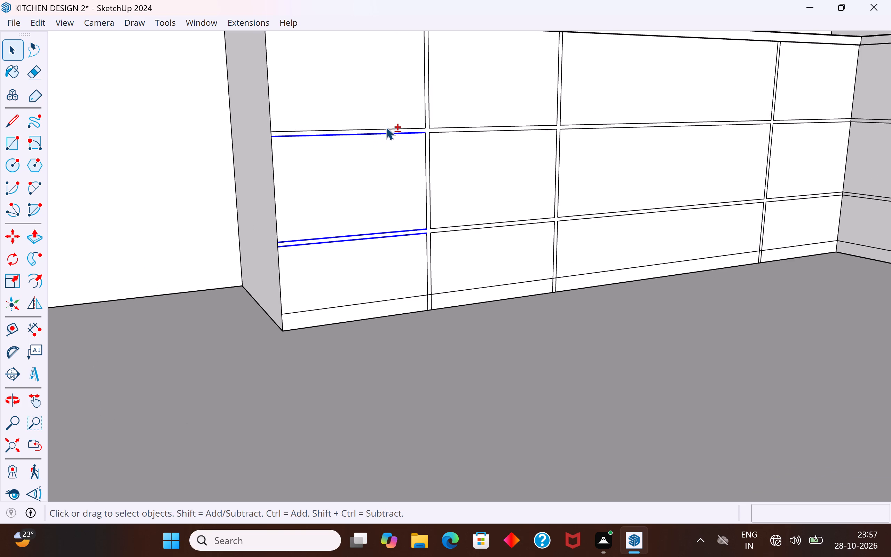
shift+click(386, 127)
shift+click(503, 226)
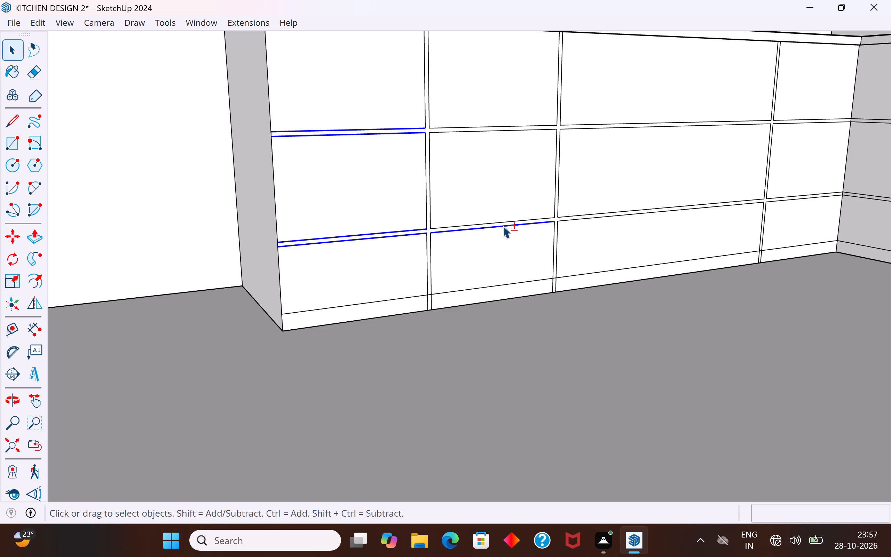
shift+click(505, 221)
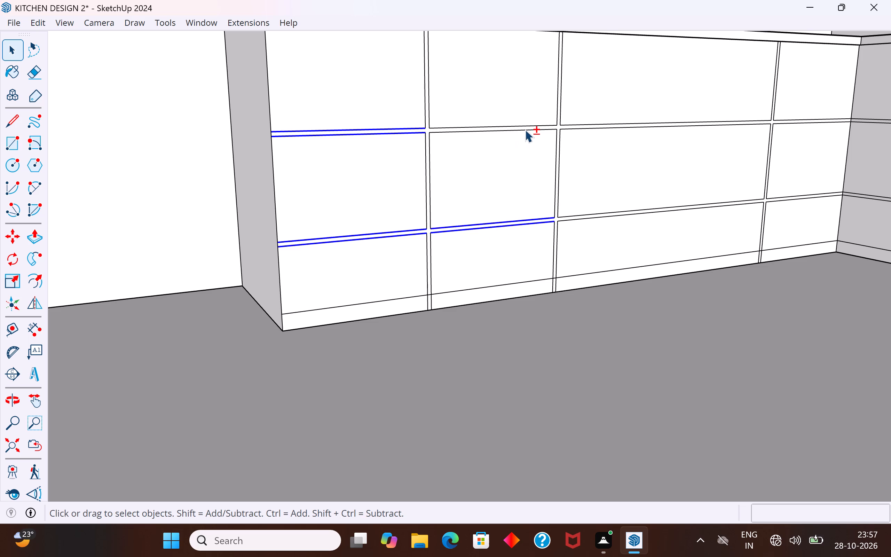
shift+click(525, 130)
shift+click(527, 124)
scroll(198, 323, down, 5)
scroll(486, 244, up, 3)
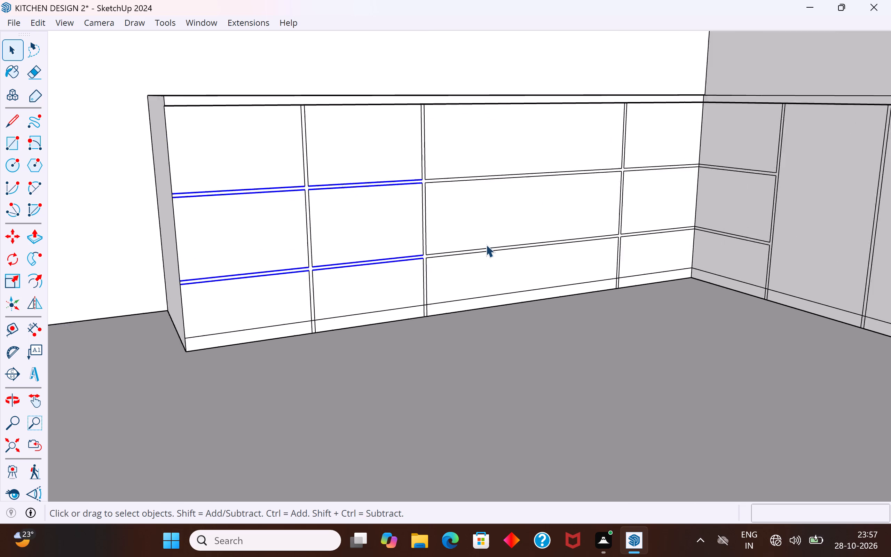
scroll(486, 244, up, 1)
scroll(288, 309, down, 4)
scroll(604, 253, up, 3)
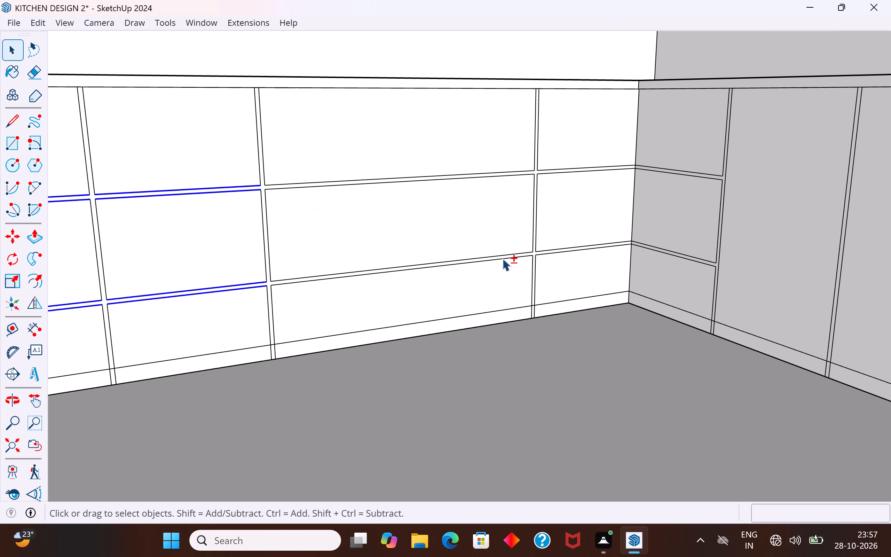
shift+click(503, 258)
shift+click(509, 254)
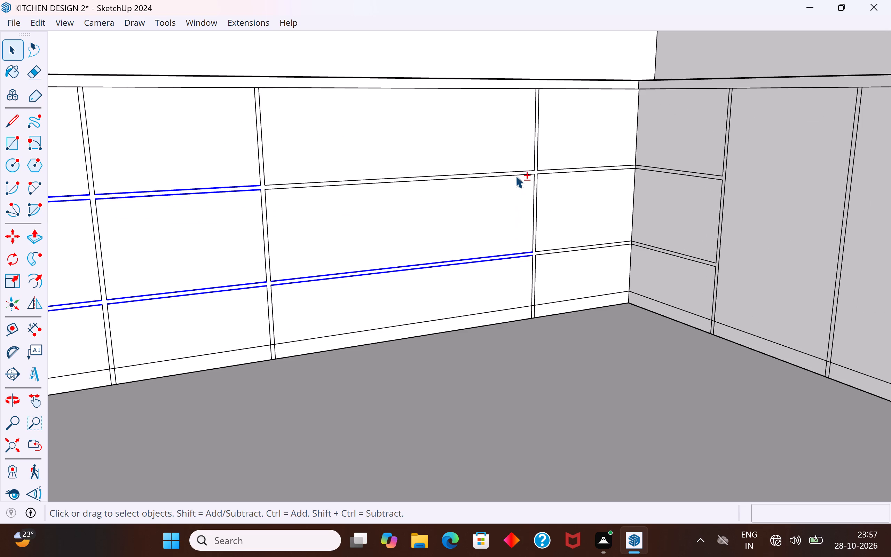
shift+click(519, 174)
shift+click(526, 170)
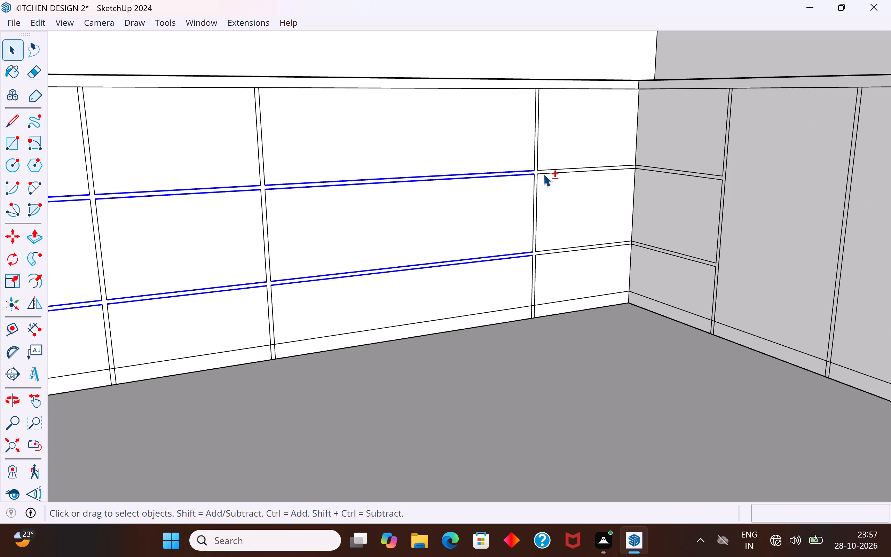
shift+click(556, 167)
shift+click(561, 172)
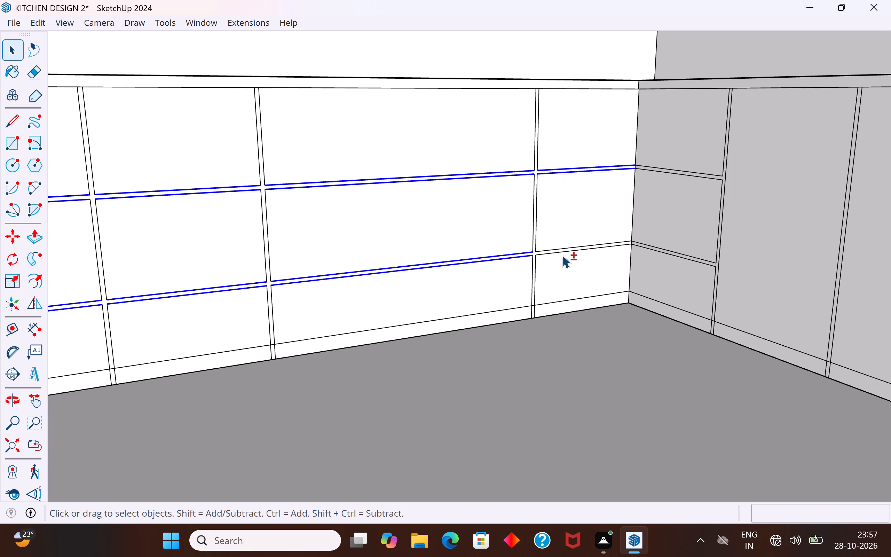
shift+click(567, 249)
shift+click(571, 251)
scroll(545, 280, down, 10)
scroll(360, 317, up, 3)
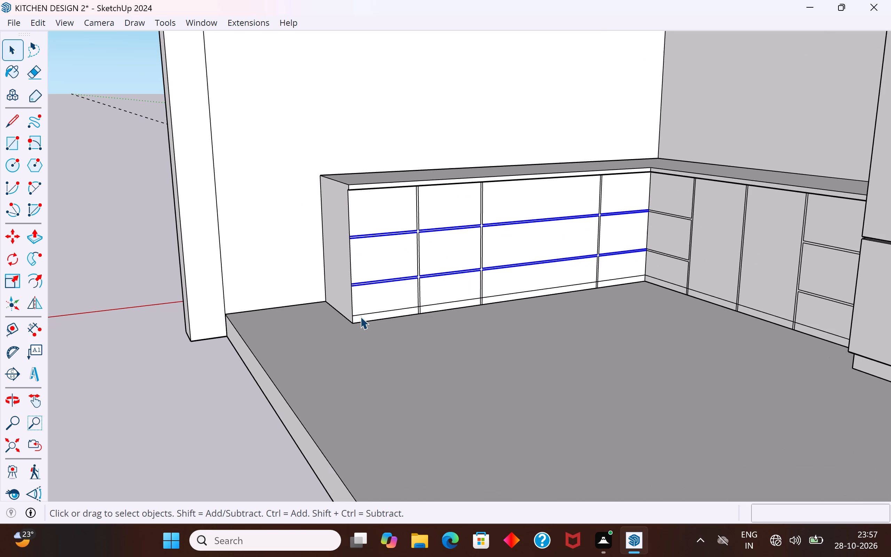
scroll(360, 316, up, 2)
key(m)
scroll(349, 224, up, 4)
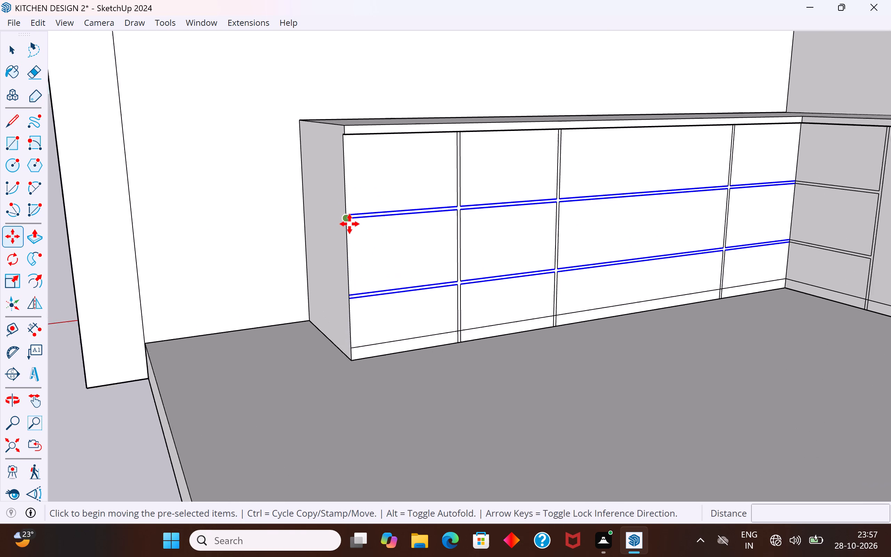
click(346, 213)
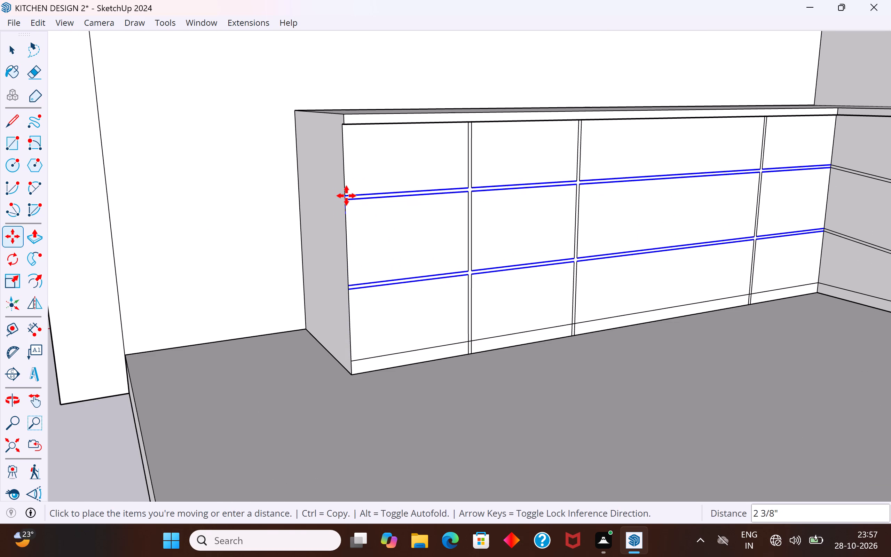
click(346, 196)
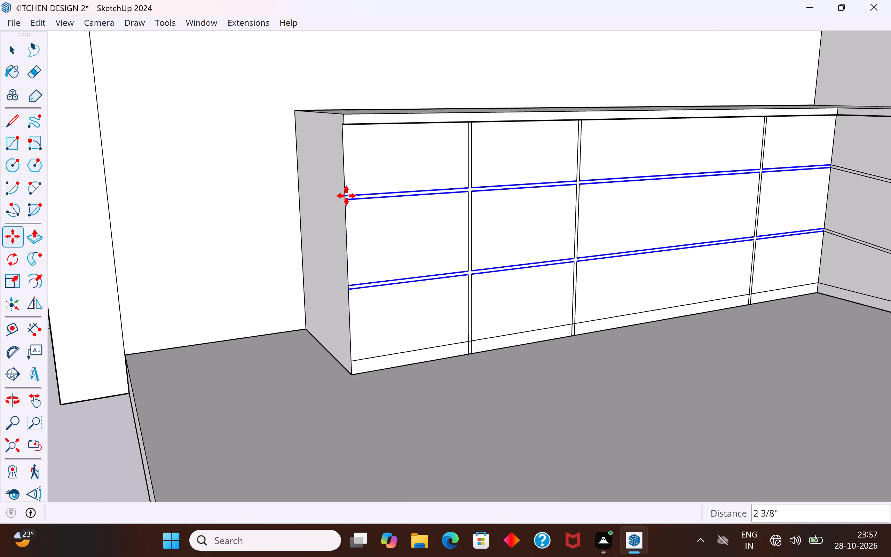
click(13, 52)
Select the lower pair of horizontal gap lines in the shorter counter front's drawer column beside the inner corner.
scroll(169, 276, down, 8)
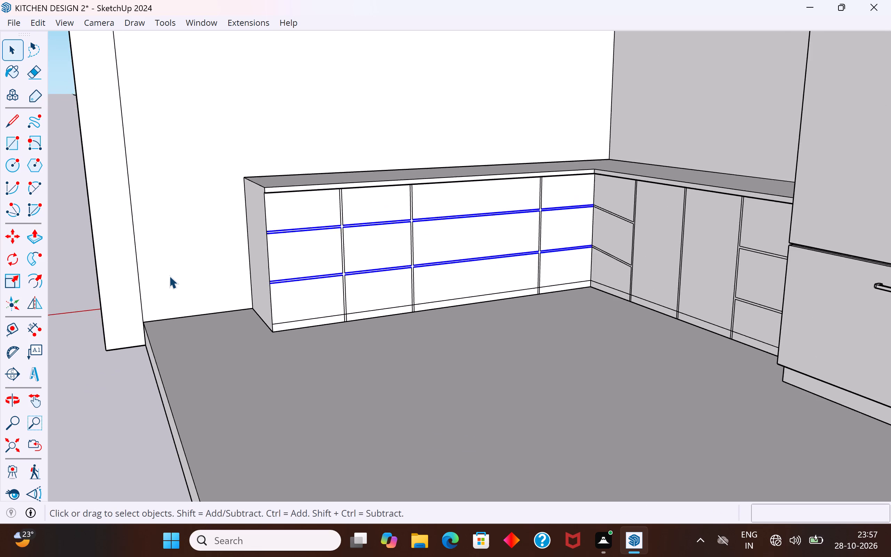
scroll(169, 276, down, 4)
middle_drag(214, 321, 388, 300)
scroll(422, 260, up, 3)
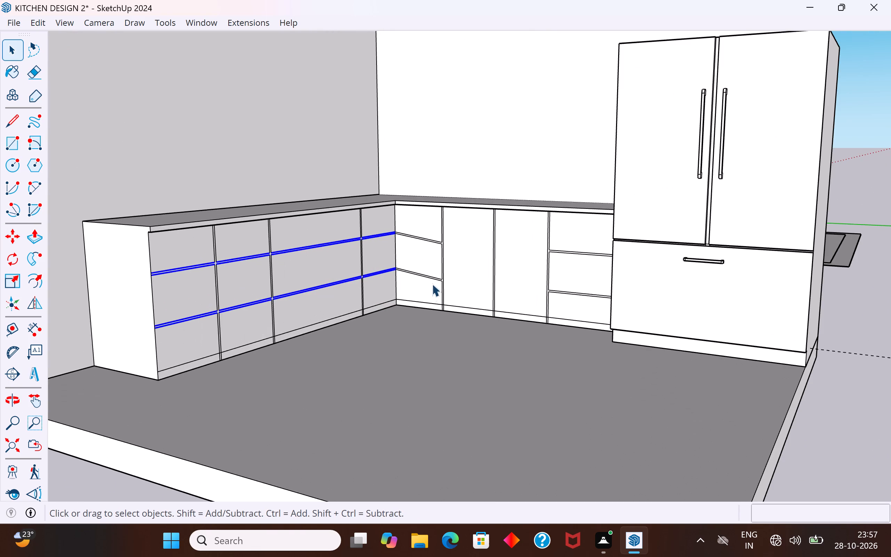
middle_drag(433, 288, 406, 337)
scroll(438, 281, up, 10)
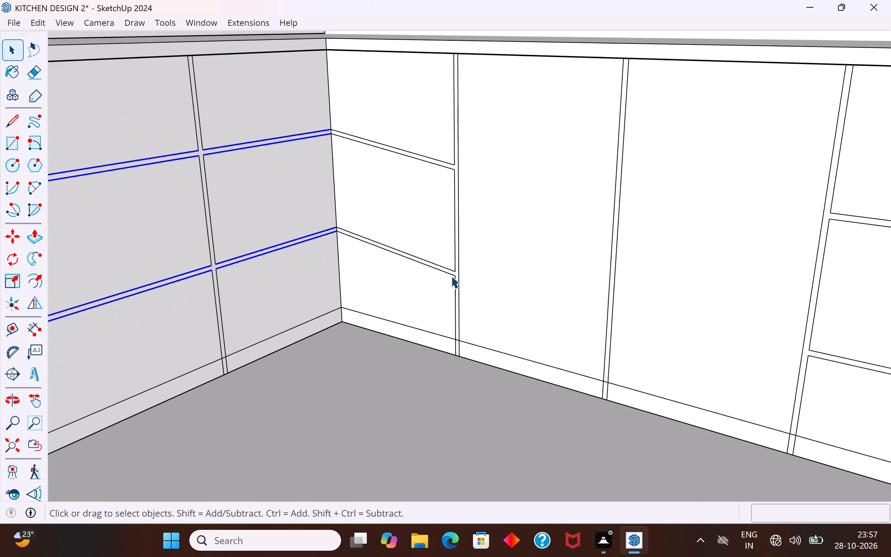
scroll(451, 276, up, 1)
click(450, 274)
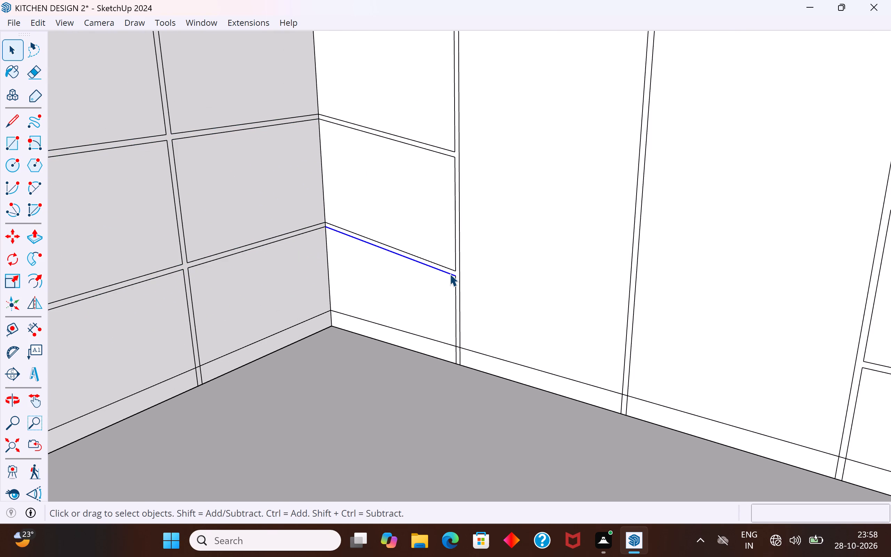
shift+click(449, 268)
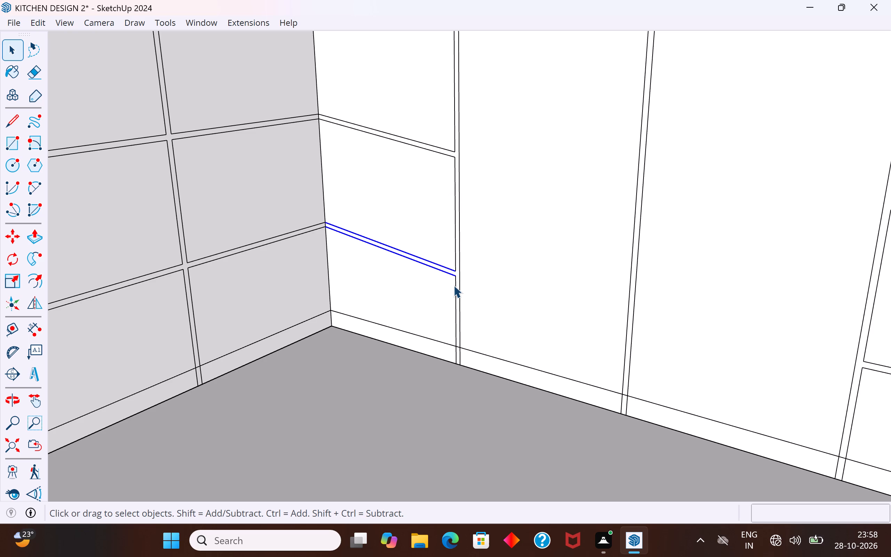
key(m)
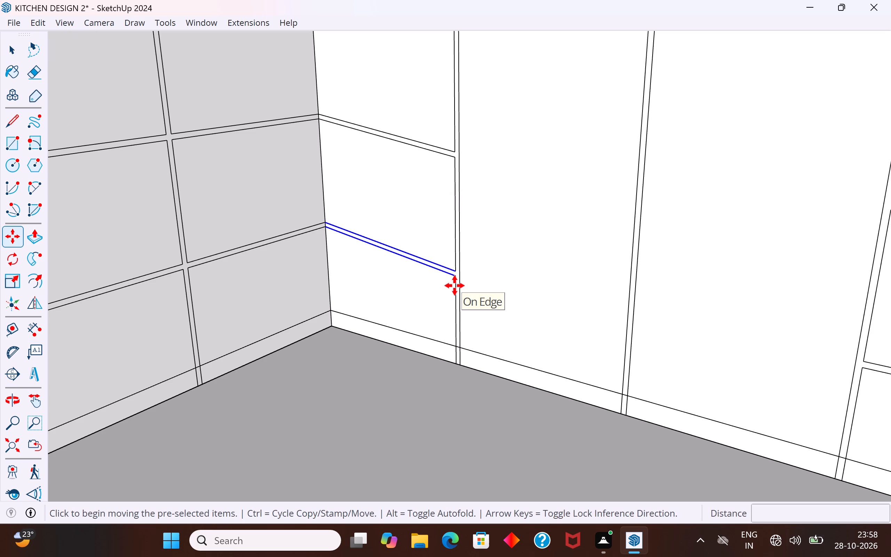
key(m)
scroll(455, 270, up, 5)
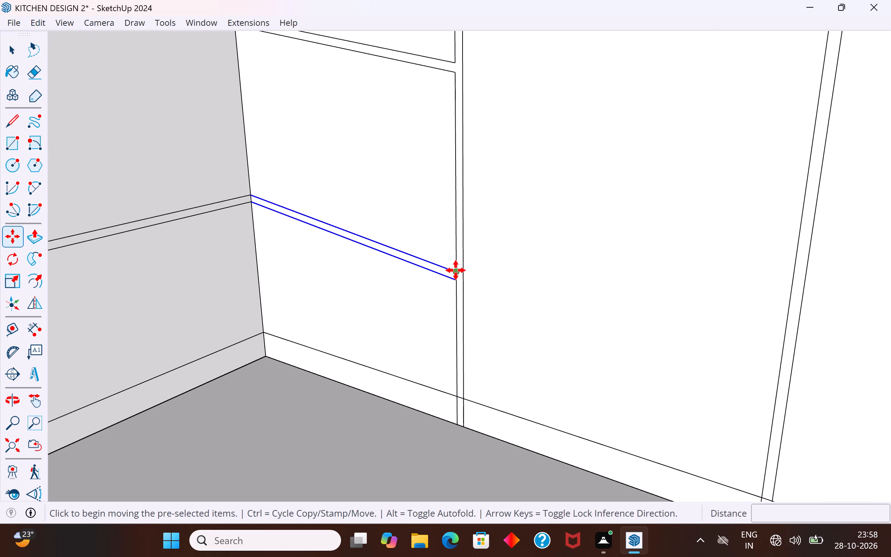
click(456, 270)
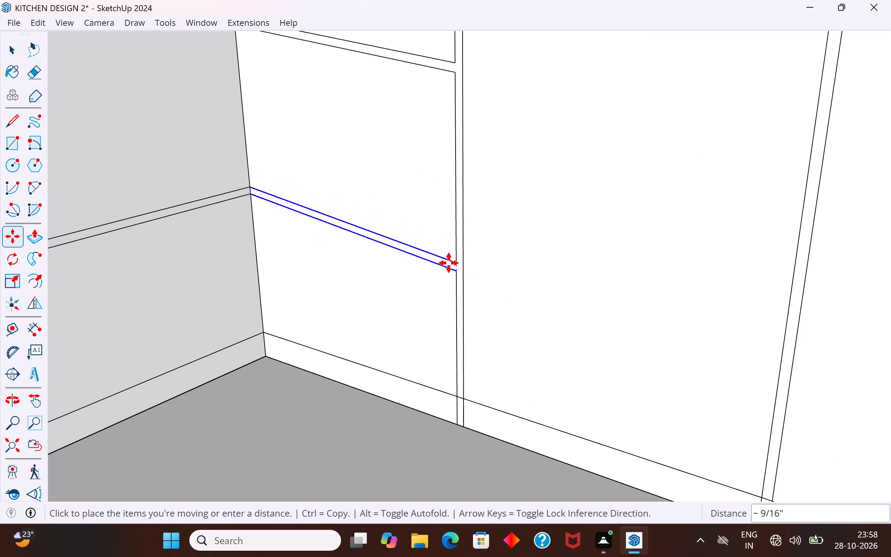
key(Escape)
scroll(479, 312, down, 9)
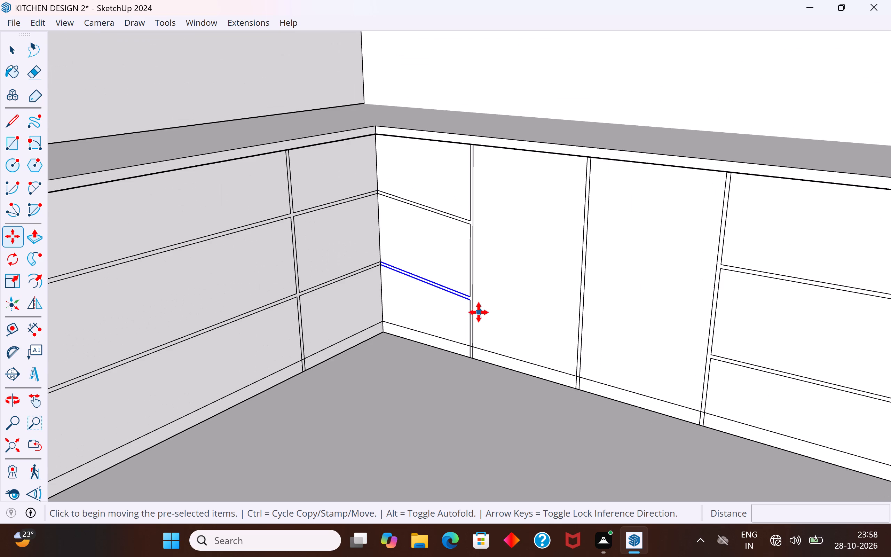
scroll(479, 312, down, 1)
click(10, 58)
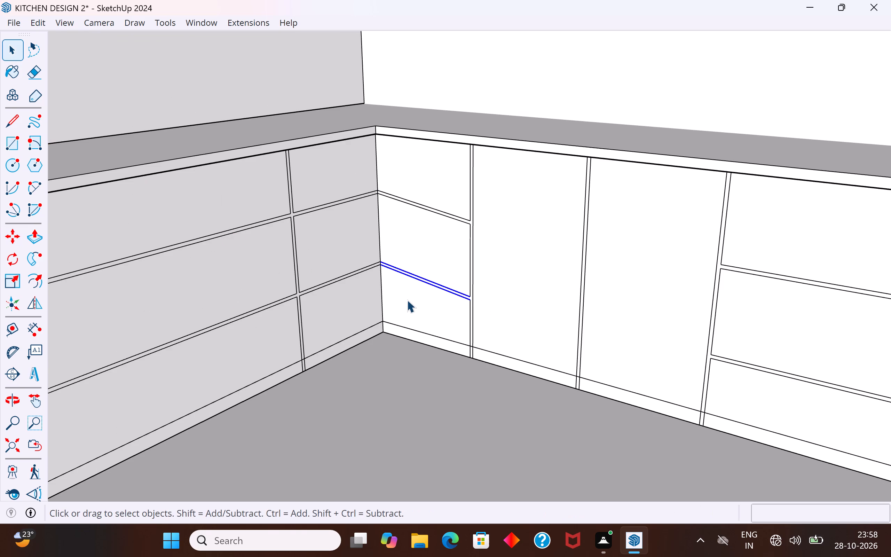
Delete the lower and upper pairs of horizontal gap lines in the shorter counter front's column beside the inner corner.
key(Delete)
click(453, 218)
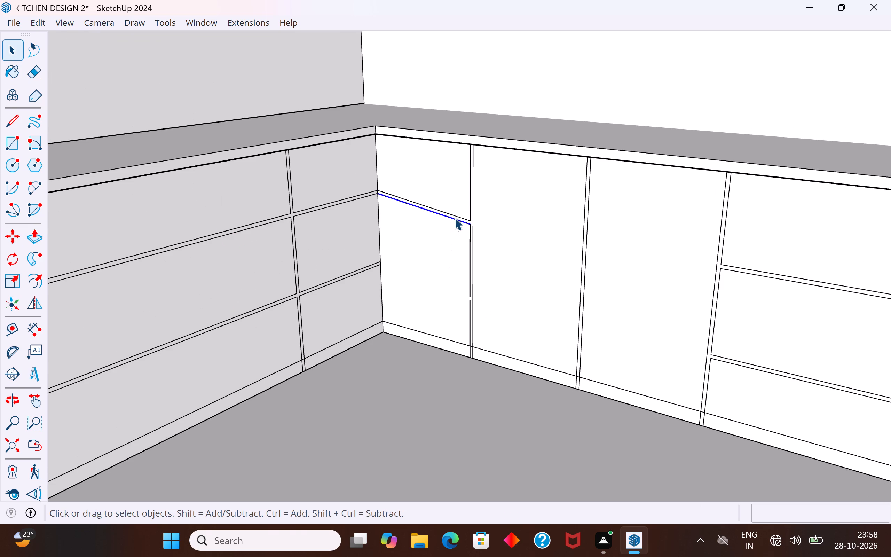
key(Delete)
click(457, 217)
key(Delete)
Delete the middle and lower segments of the vertical gap line bordering the column beside the shorter counter's inner corner.
click(470, 234)
key(Delete)
click(469, 310)
key(Delete)
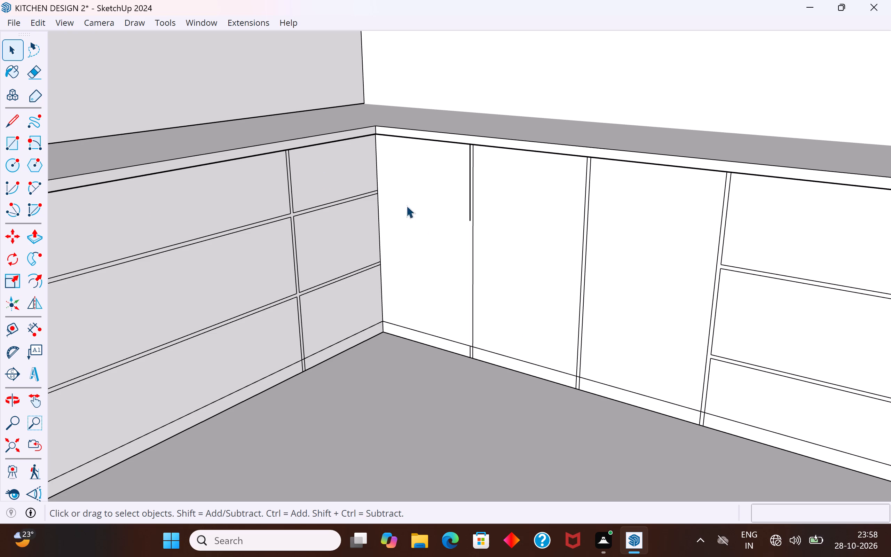
Draw a 1' 8 1/4" vertical line from the remaining upper gap segment down to the base strip line.
click(469, 214)
click(11, 120)
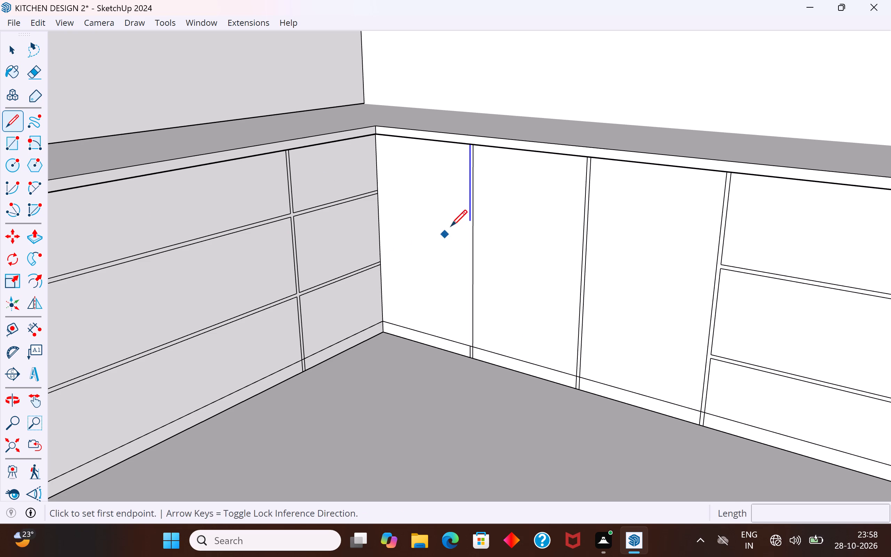
click(468, 221)
scroll(465, 351, up, 4)
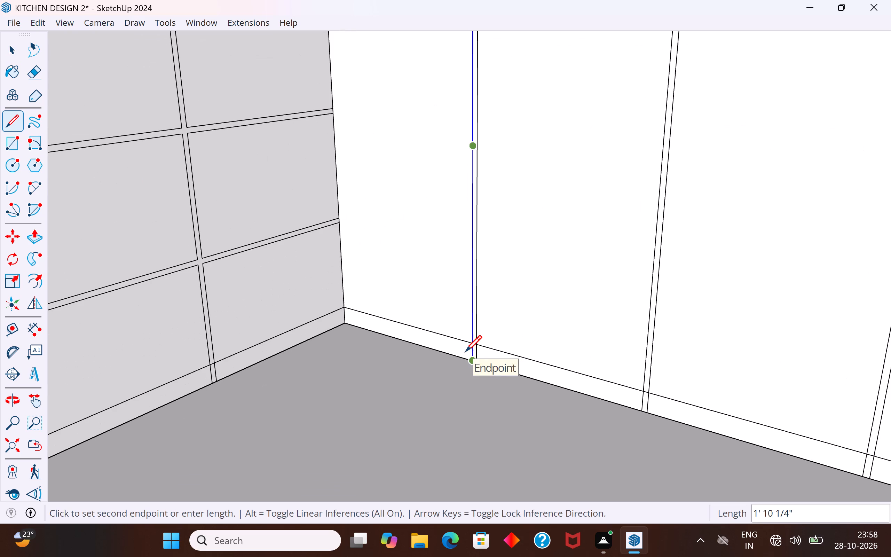
click(472, 343)
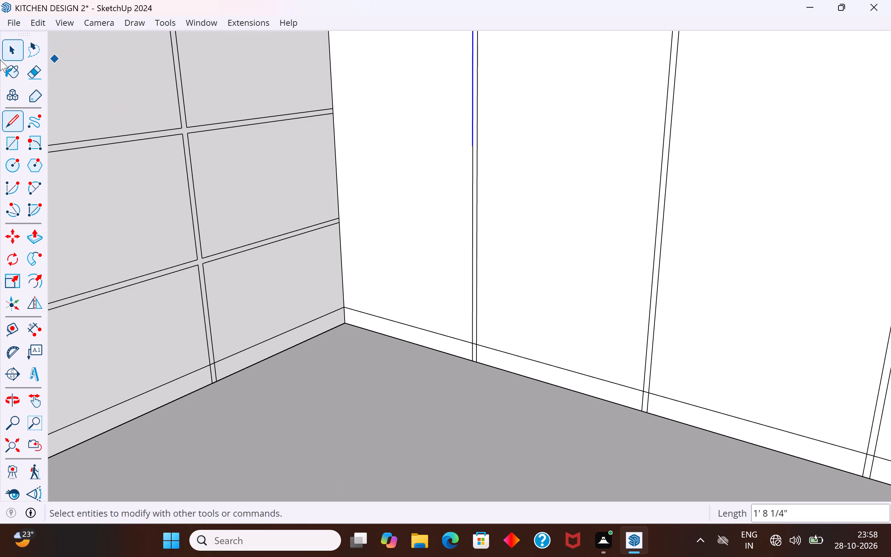
click(5, 56)
Delete the upper segment of the vertical gap line beside the shorter counter's corner column.
scroll(568, 278, down, 5)
scroll(527, 132, up, 4)
scroll(524, 118, down, 5)
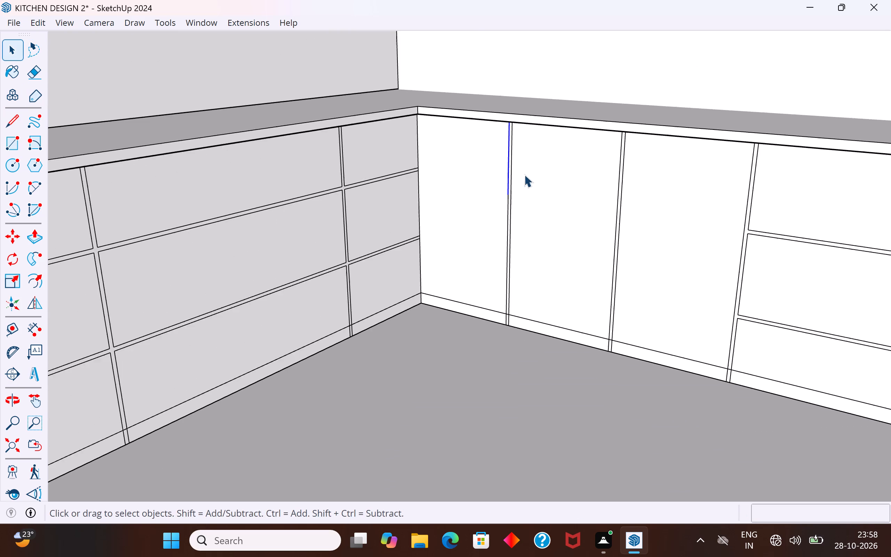
scroll(524, 174, down, 10)
click(812, 433)
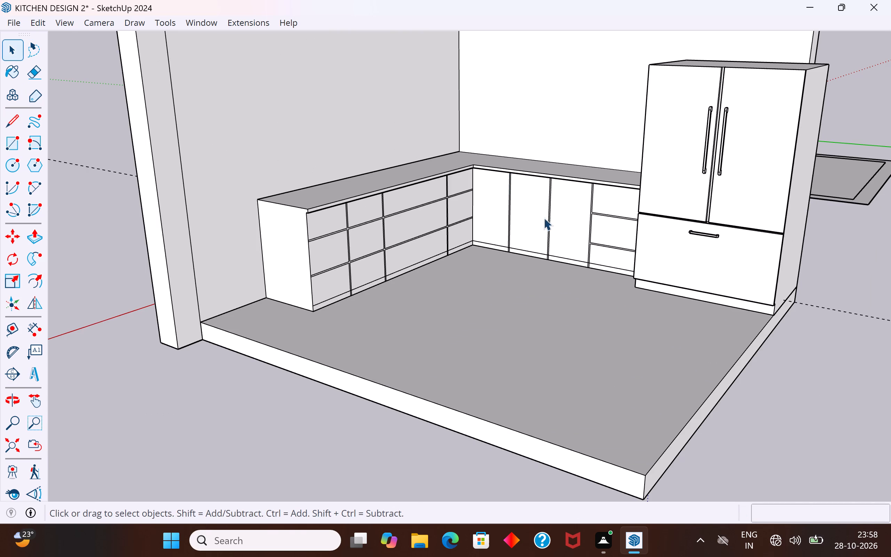
scroll(529, 201, up, 8)
scroll(494, 196, up, 5)
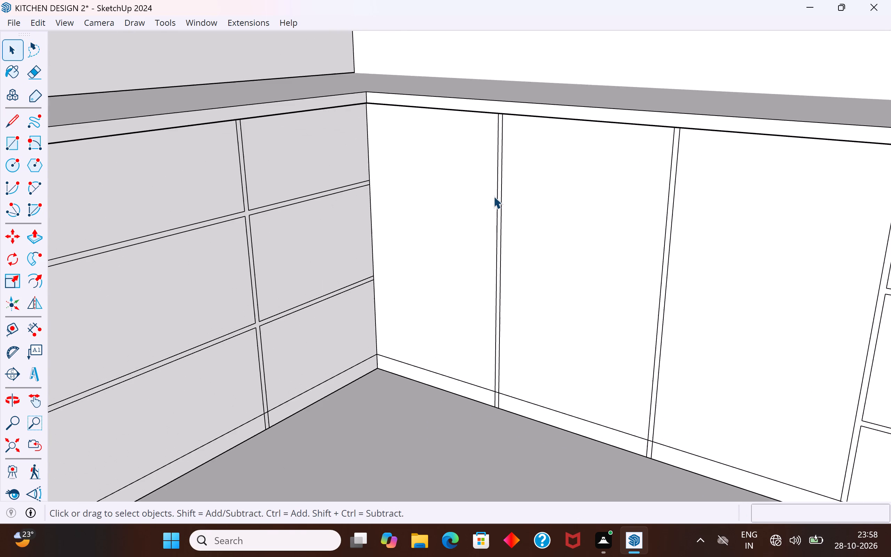
scroll(495, 196, up, 3)
click(498, 195)
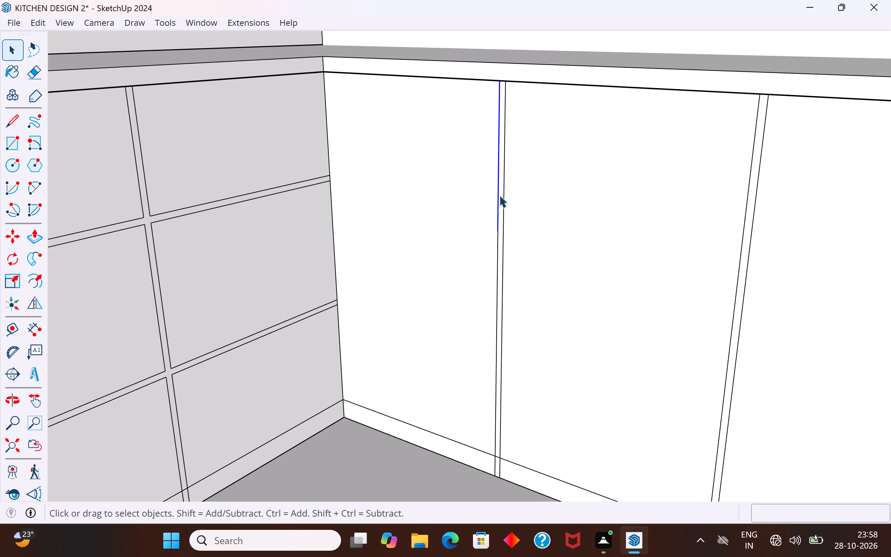
key(Delete)
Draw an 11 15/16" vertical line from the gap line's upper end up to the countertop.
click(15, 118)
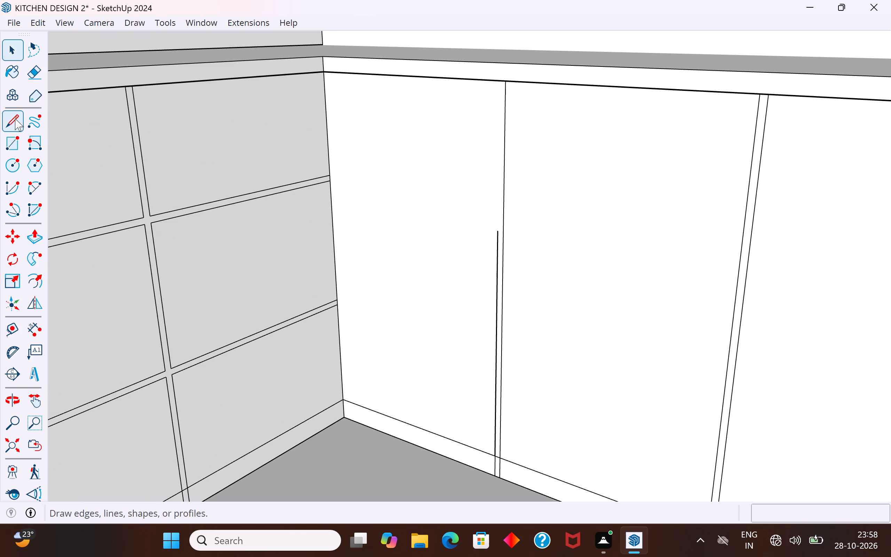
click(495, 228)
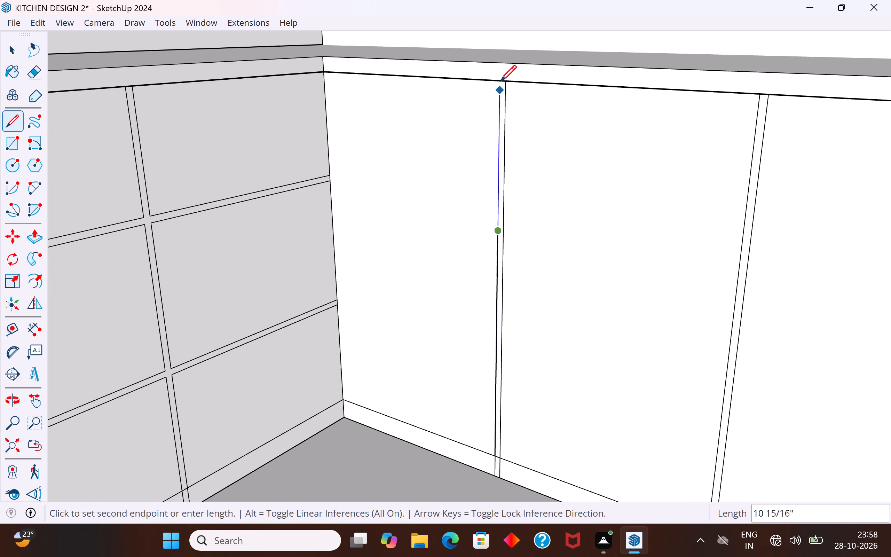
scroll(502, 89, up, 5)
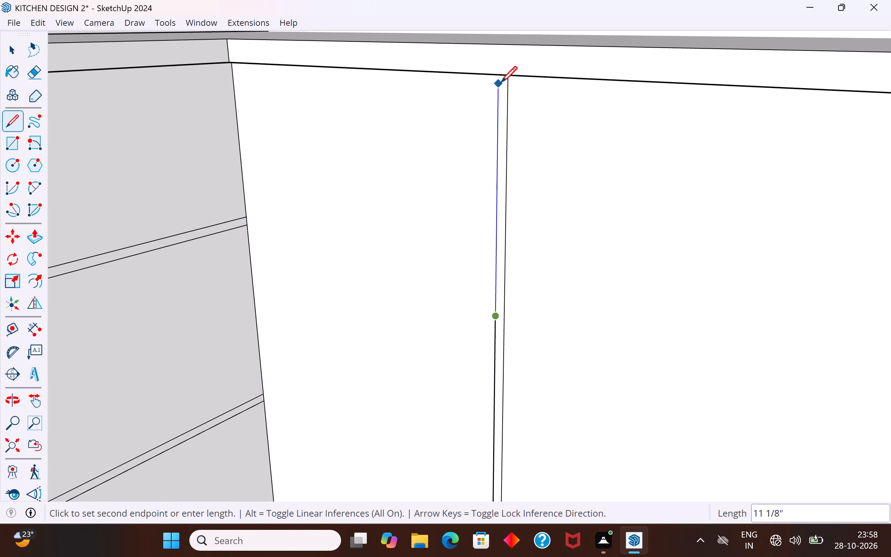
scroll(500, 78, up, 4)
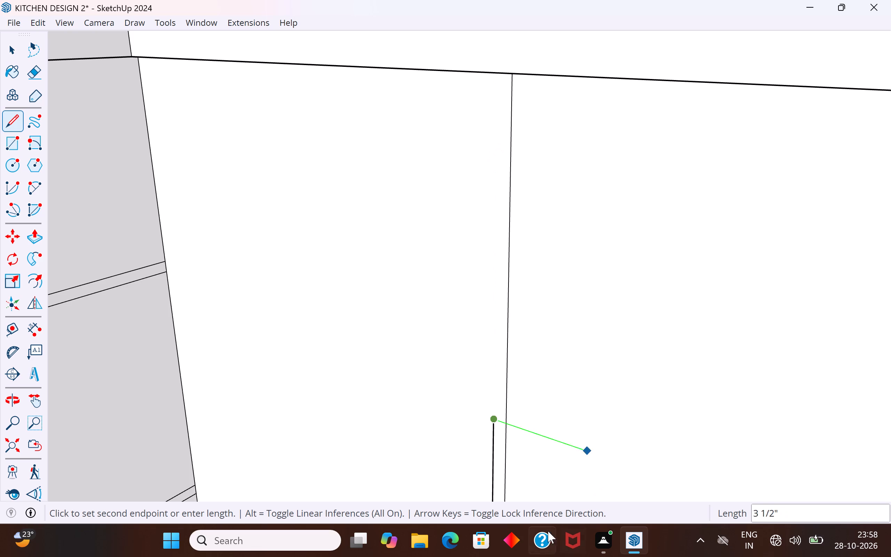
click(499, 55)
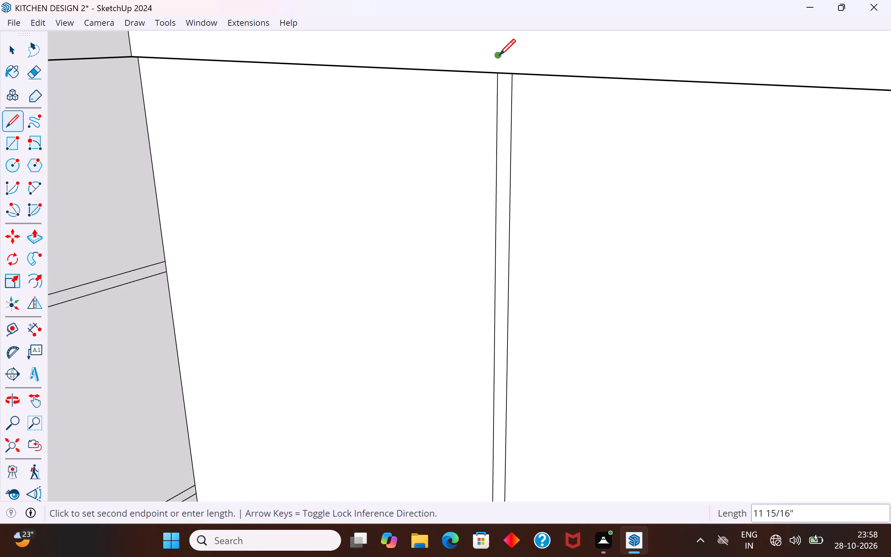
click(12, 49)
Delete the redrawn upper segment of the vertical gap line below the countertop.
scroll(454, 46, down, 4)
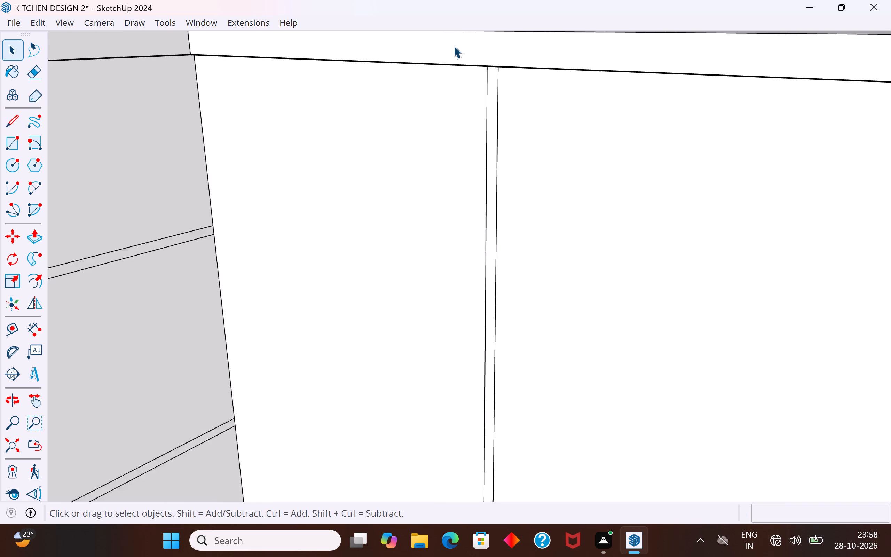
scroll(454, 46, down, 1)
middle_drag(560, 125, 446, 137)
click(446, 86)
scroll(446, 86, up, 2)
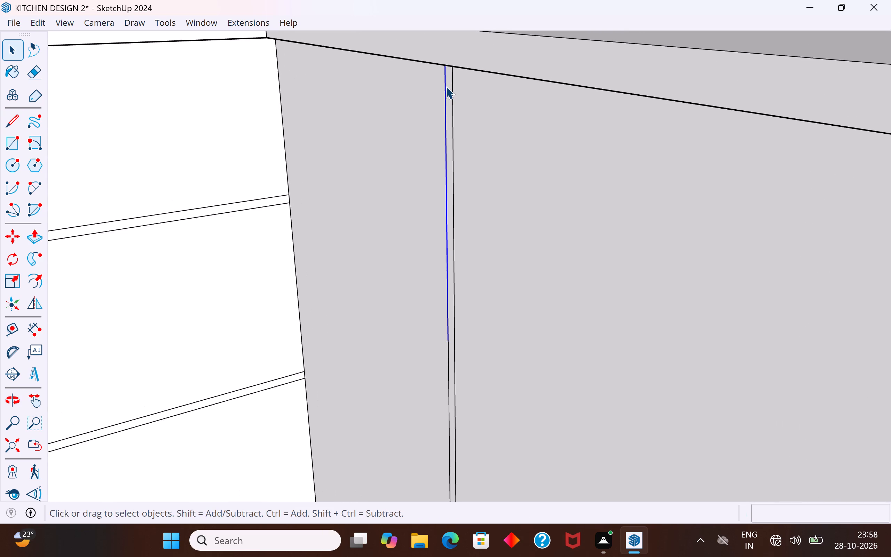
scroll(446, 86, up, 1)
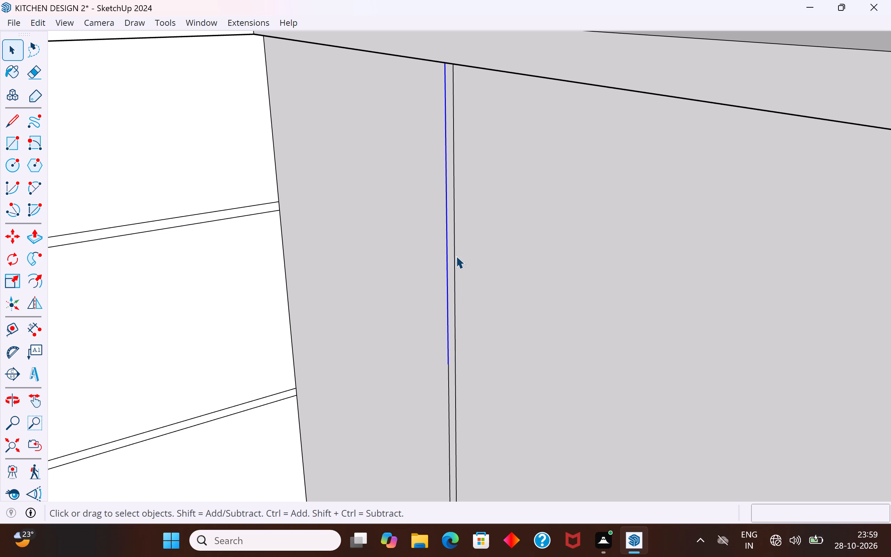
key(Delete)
Extend the vertical gap line straight up from its upper end to just below the countertop's lower edge.
scroll(488, 120, down, 4)
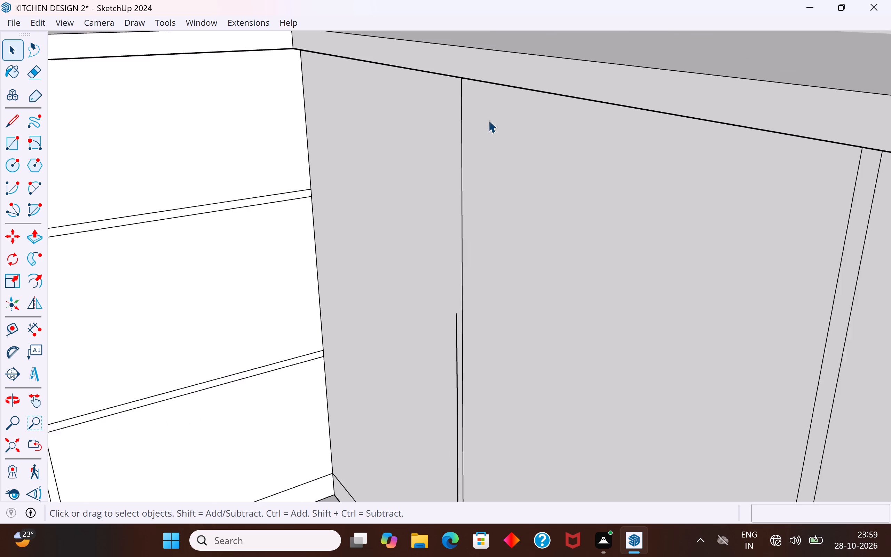
middle_drag(461, 234, 395, 118)
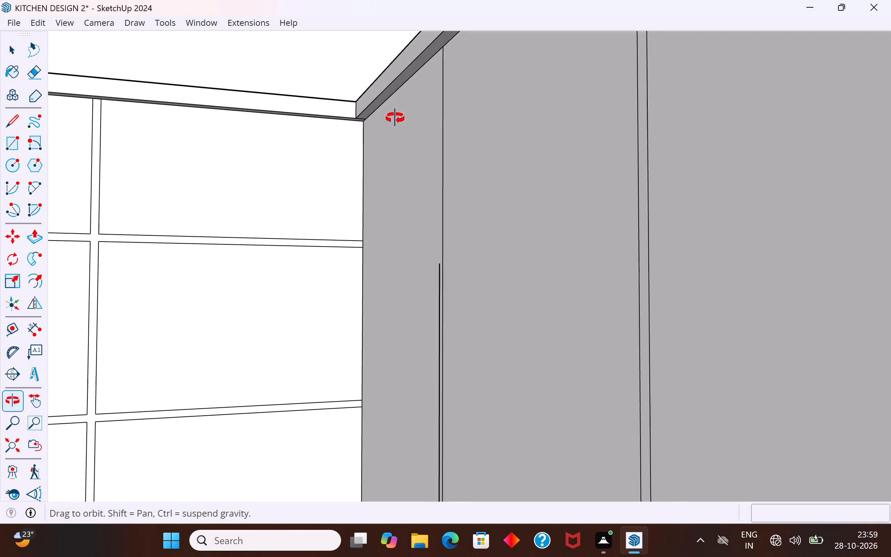
middle_drag(395, 118, 494, 230)
click(10, 118)
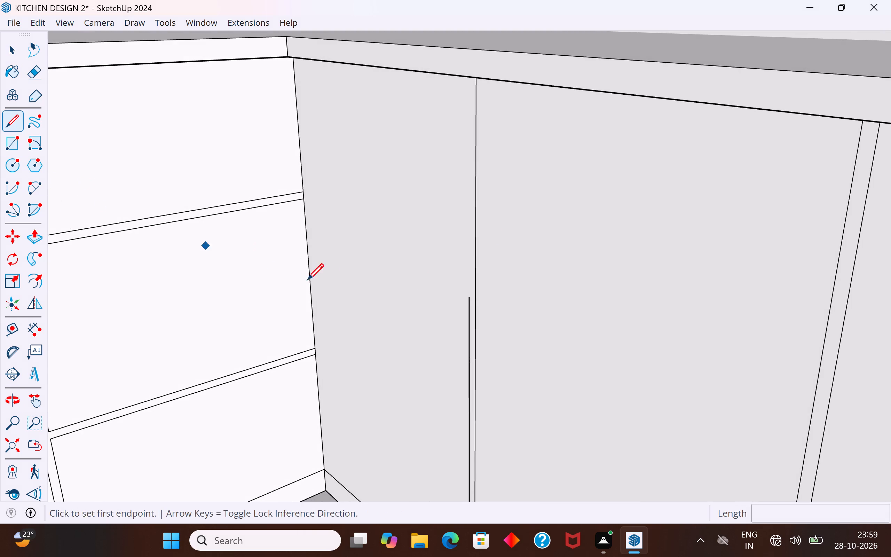
click(470, 297)
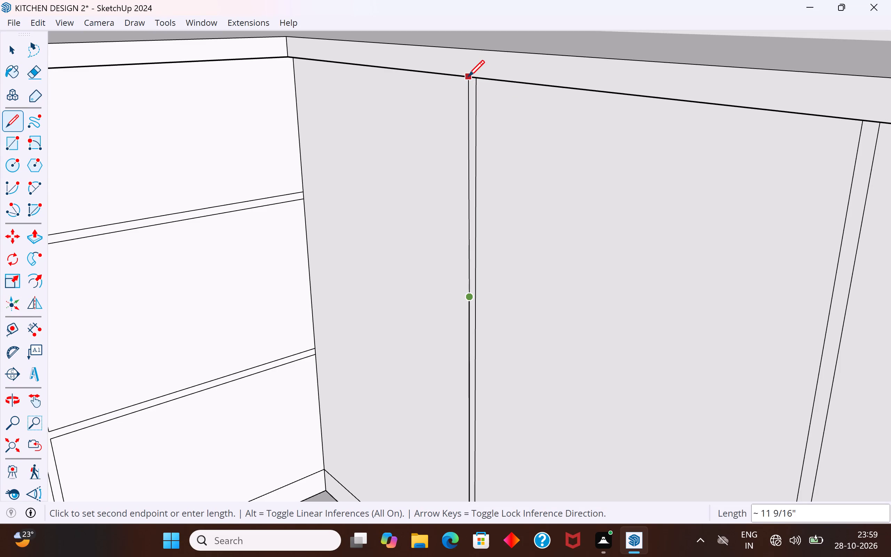
click(471, 89)
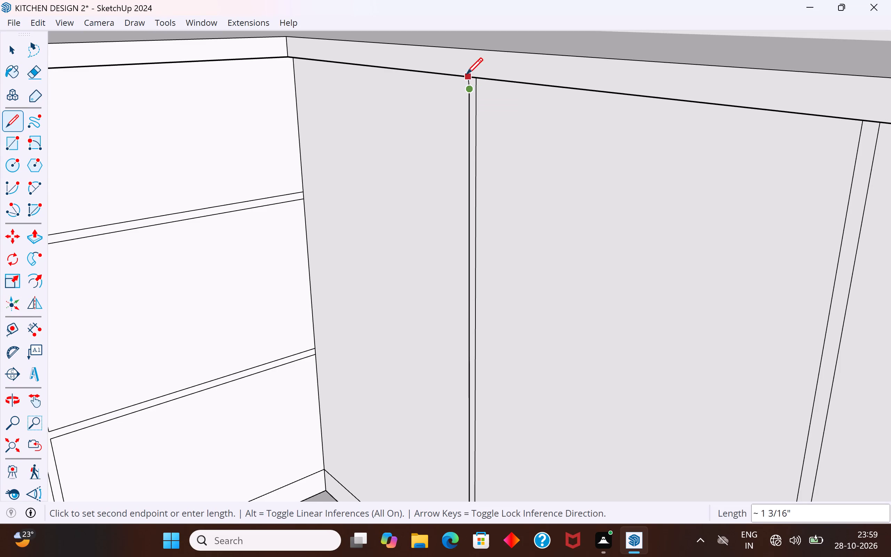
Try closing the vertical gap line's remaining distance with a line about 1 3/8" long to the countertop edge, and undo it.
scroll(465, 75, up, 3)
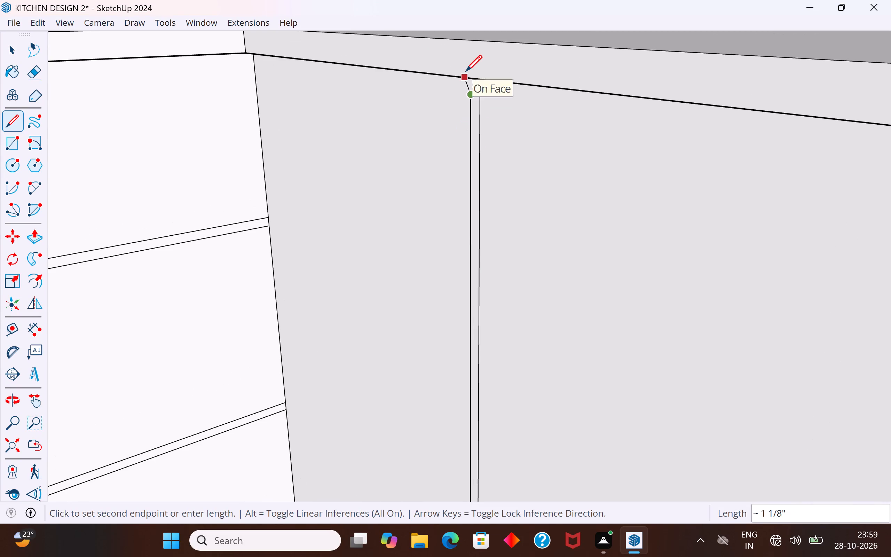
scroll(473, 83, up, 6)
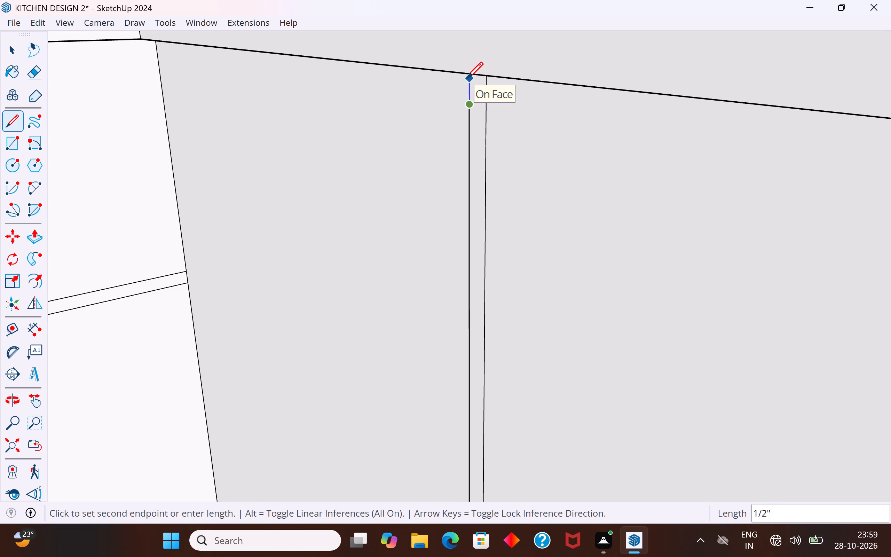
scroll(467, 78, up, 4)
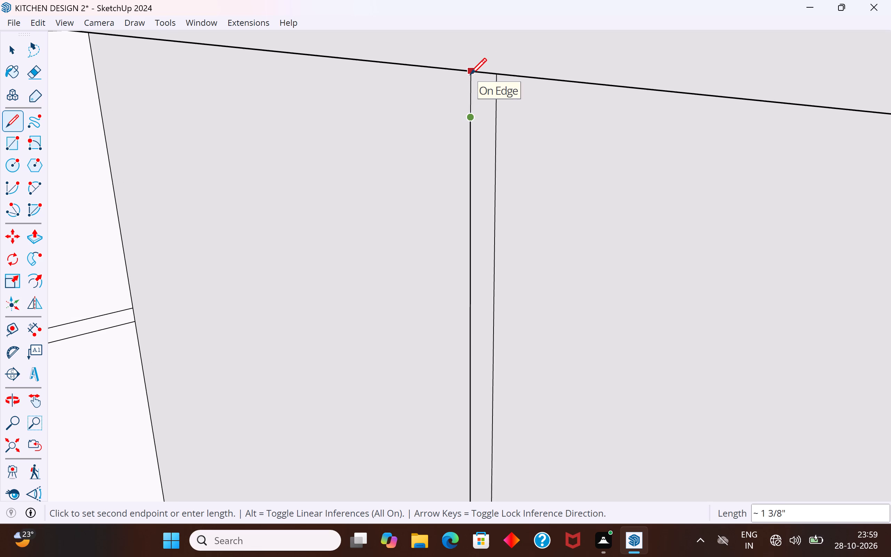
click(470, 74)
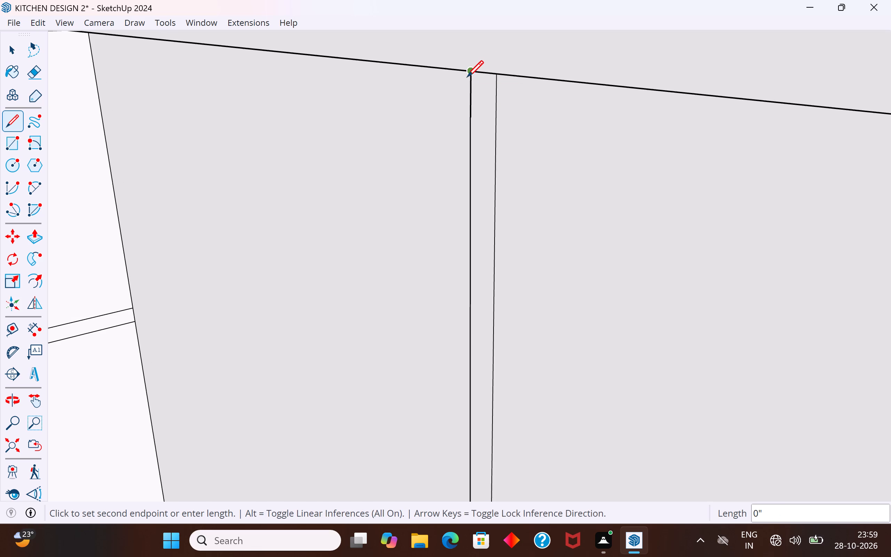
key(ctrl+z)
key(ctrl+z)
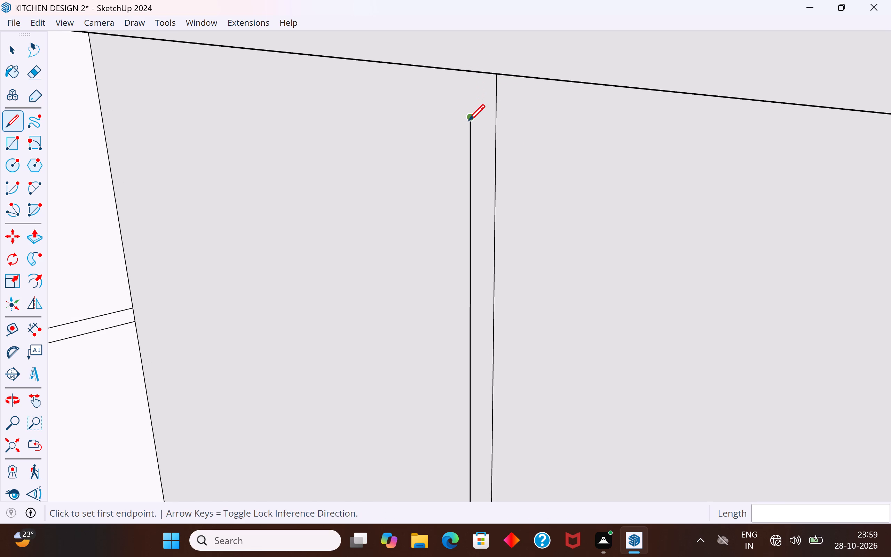
Draw an 11/16" vertical line from the gap line's upper end to where the cabinet front meets the countertop's underside.
click(468, 120)
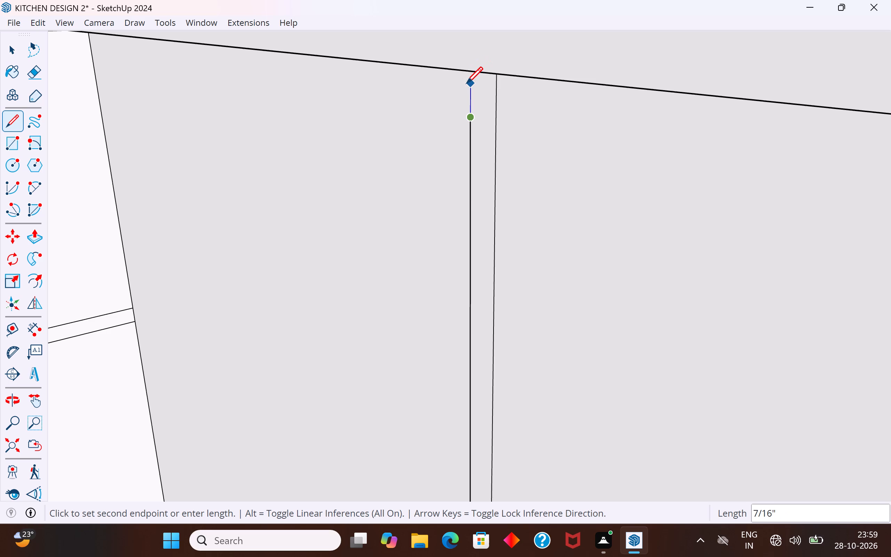
middle_drag(466, 83, 272, 49)
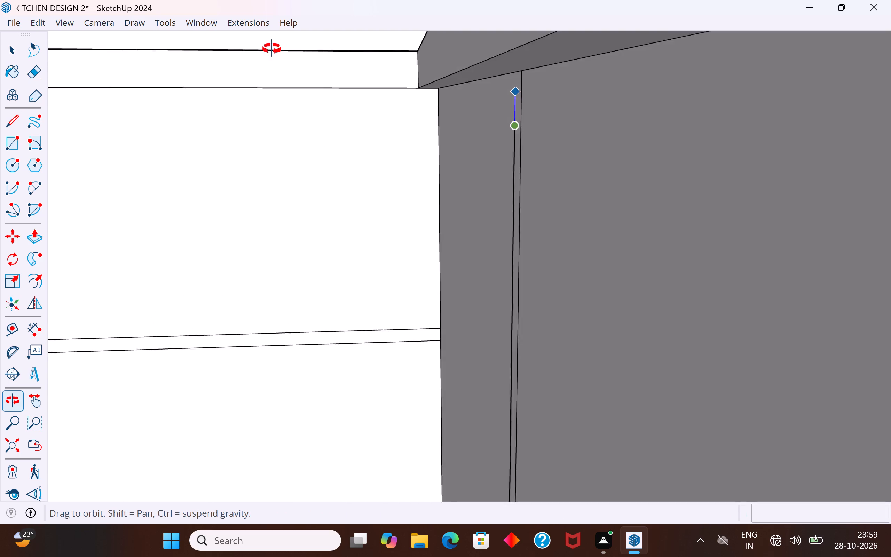
middle_drag(272, 49, 262, 26)
scroll(262, 26, up, 1)
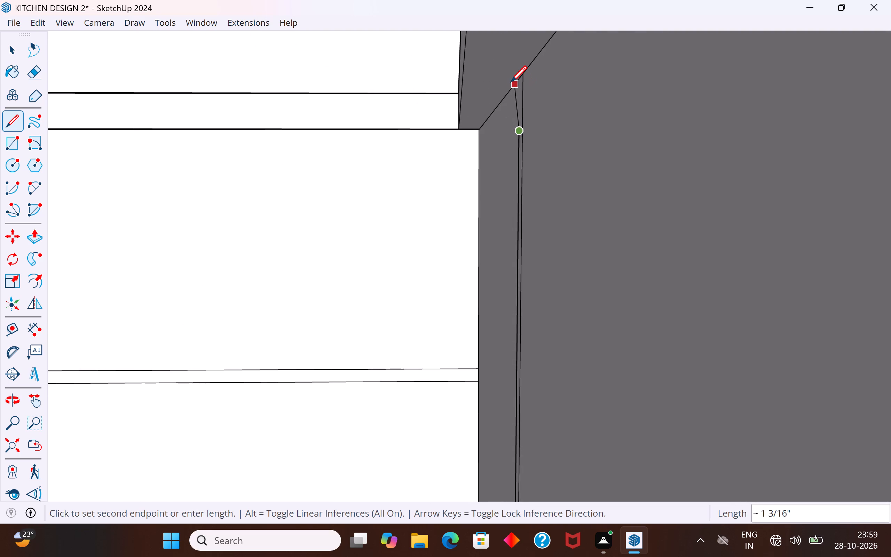
scroll(511, 82, up, 3)
middle_drag(515, 82, 552, 108)
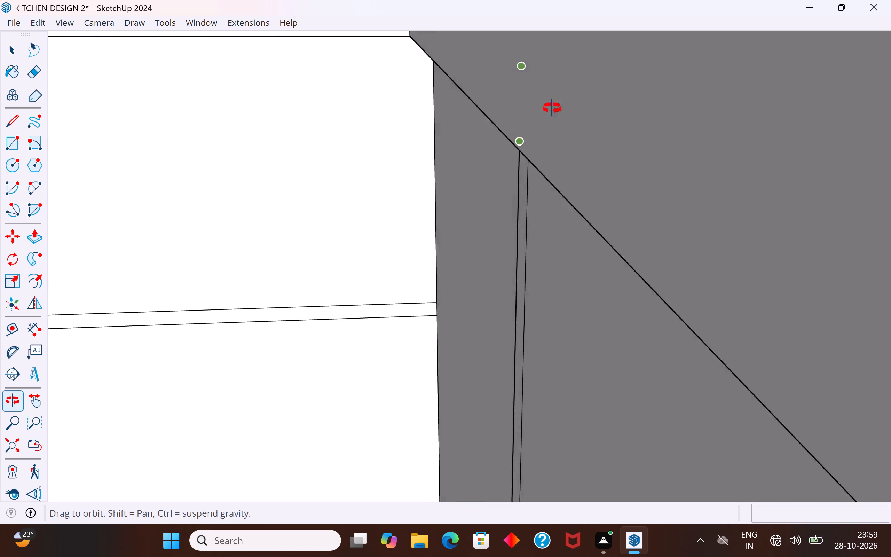
middle_drag(552, 108, 626, 62)
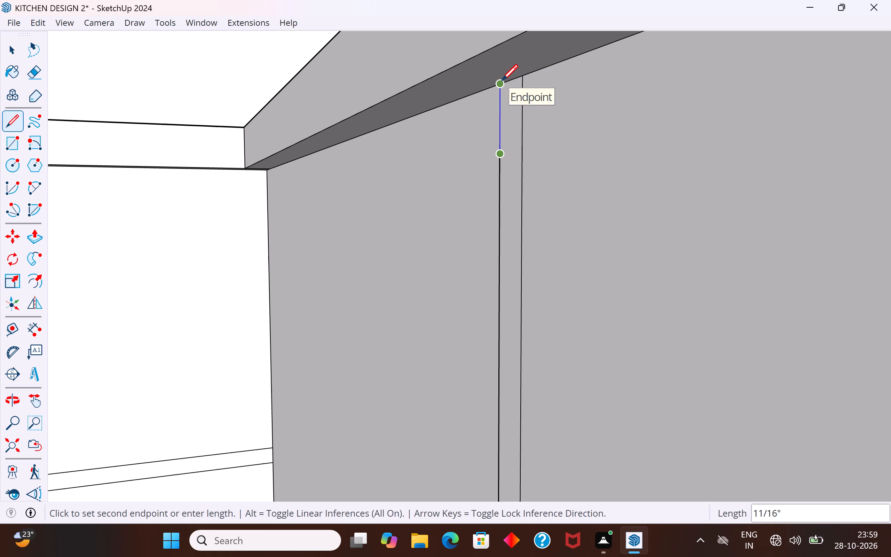
click(502, 80)
click(10, 55)
scroll(308, 189, down, 8)
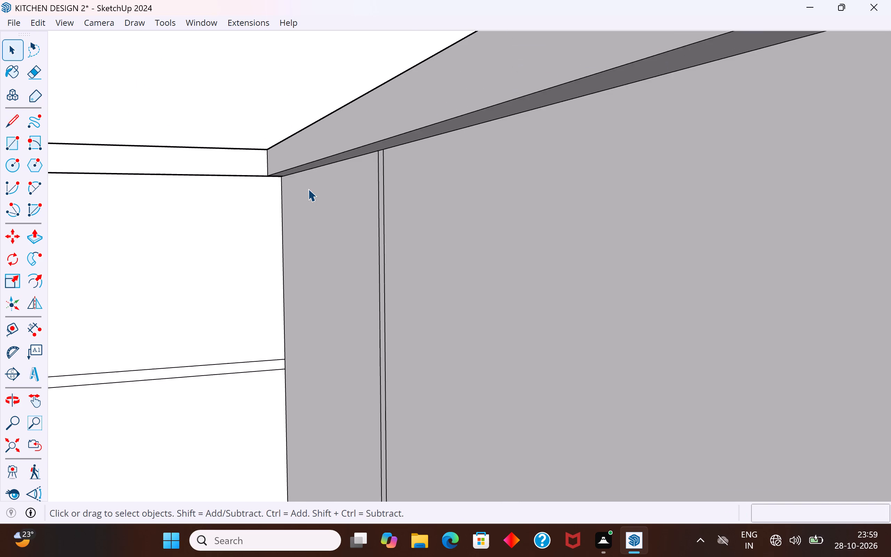
Erase the two pairs of horizontal drawer gap lines in the cabinet column beside the refrigerator, making it one full-height panel.
scroll(308, 189, down, 9)
scroll(333, 285, down, 5)
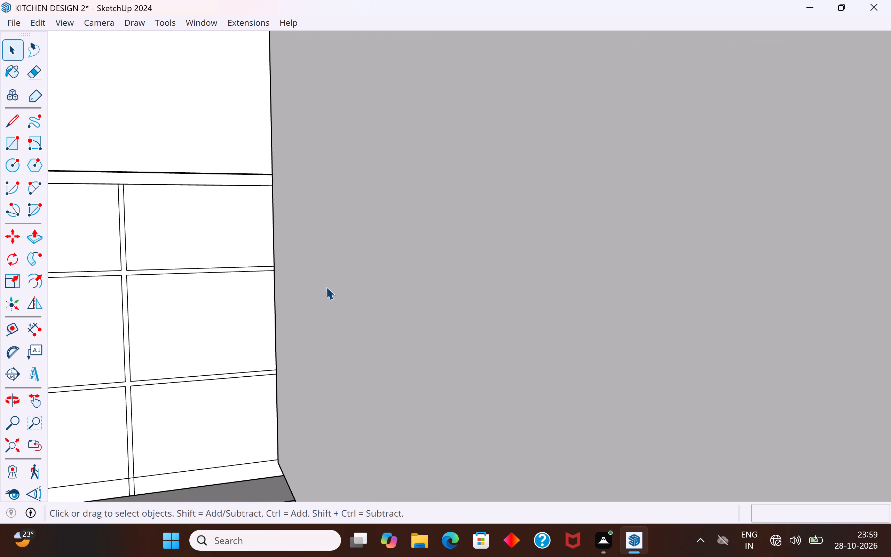
scroll(323, 287, down, 18)
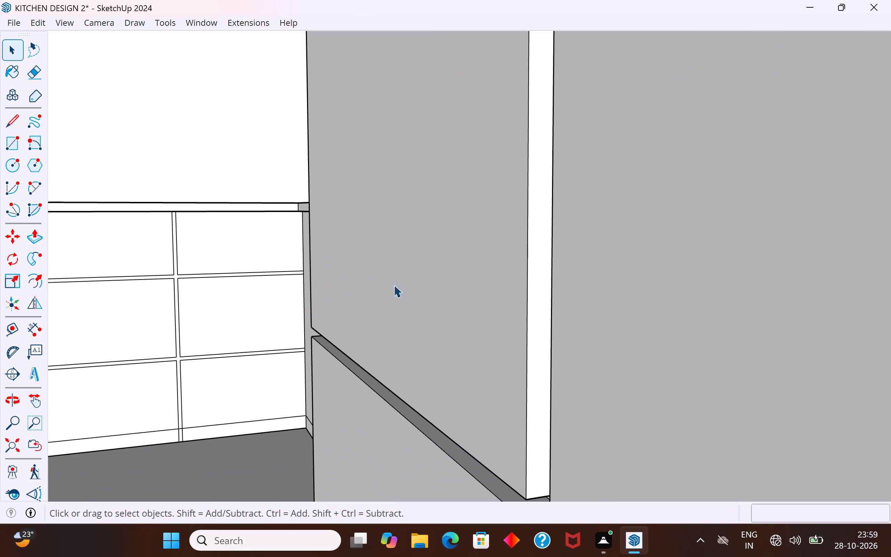
middle_drag(316, 314, 565, 360)
scroll(480, 202, down, 6)
scroll(394, 210, down, 5)
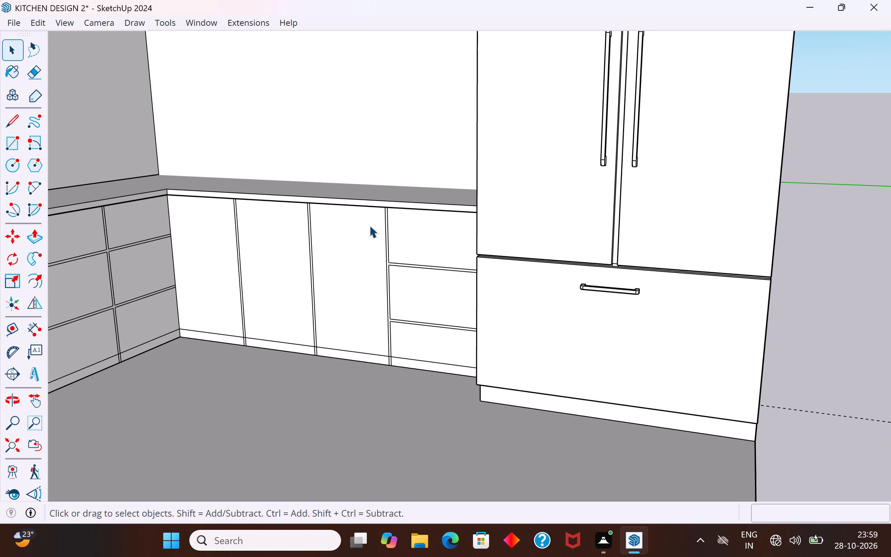
scroll(387, 211, down, 3)
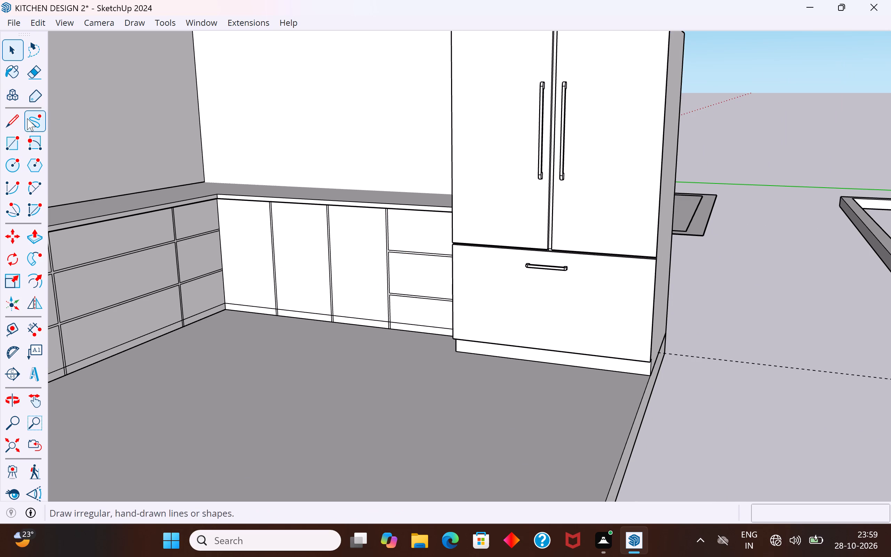
click(34, 72)
scroll(457, 222, down, 3)
scroll(445, 328, up, 5)
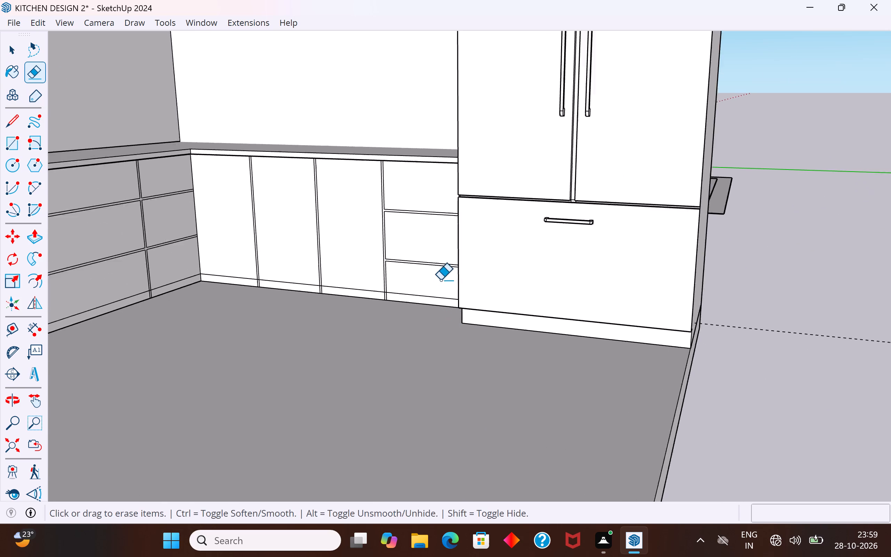
scroll(440, 280, up, 1)
middle_drag(441, 272, 442, 228)
drag(431, 245, 431, 271)
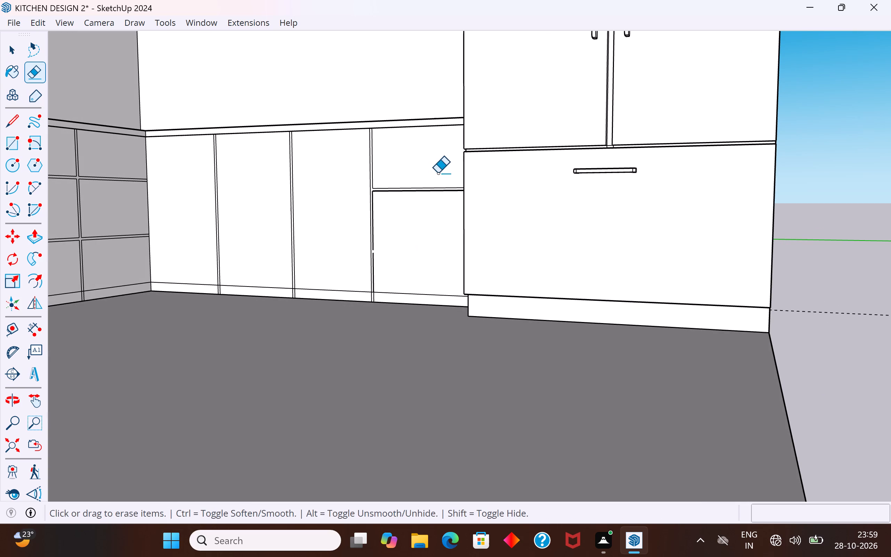
drag(437, 175, 430, 256)
click(13, 50)
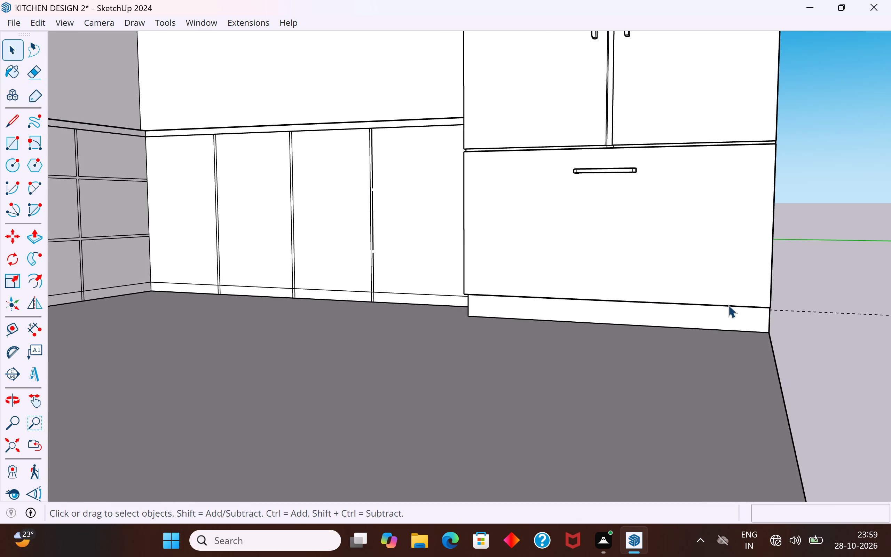
click(813, 265)
Close the upper break in the vertical gap line of the panel beside the refrigerator with a 1/2" line.
scroll(340, 221, up, 6)
scroll(387, 116, down, 4)
scroll(381, 159, up, 12)
click(14, 119)
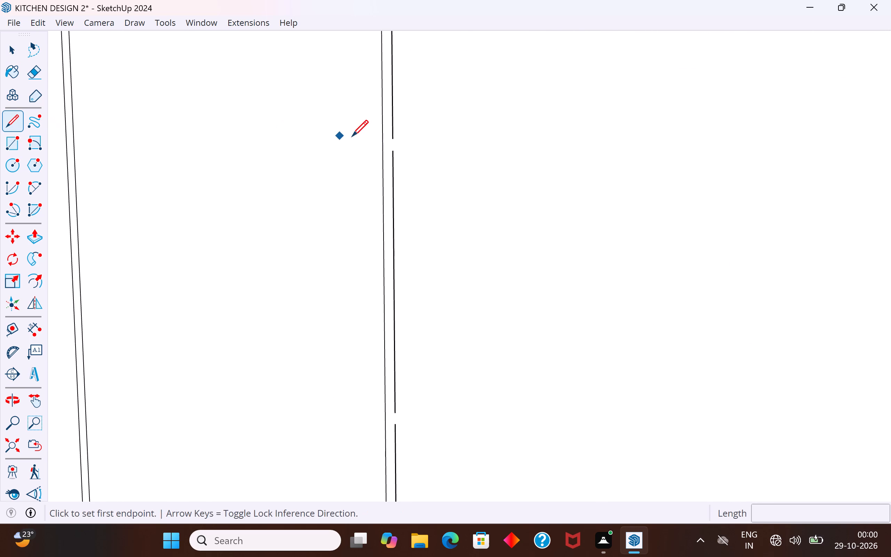
scroll(361, 136, up, 4)
click(400, 162)
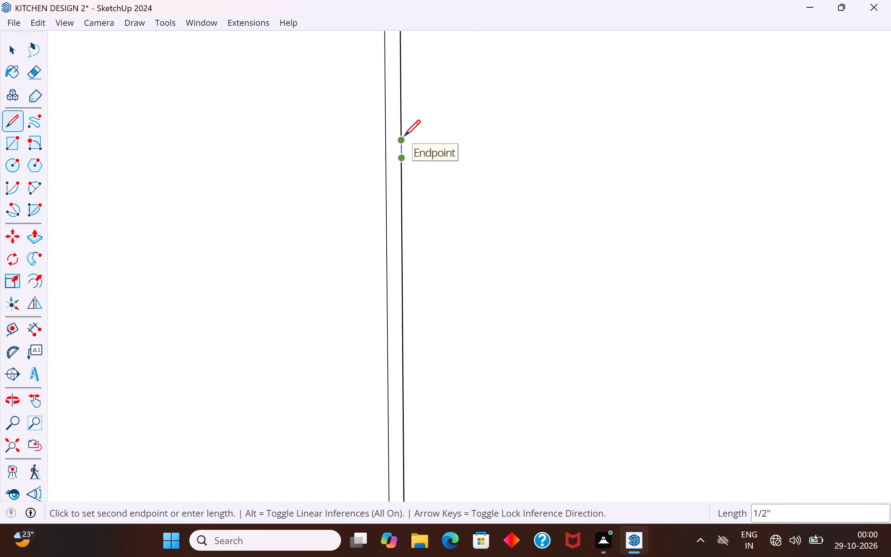
click(403, 136)
click(9, 47)
Close the lower break in the same vertical gap line with a 1/2" line between its endpoints.
scroll(361, 67, down, 11)
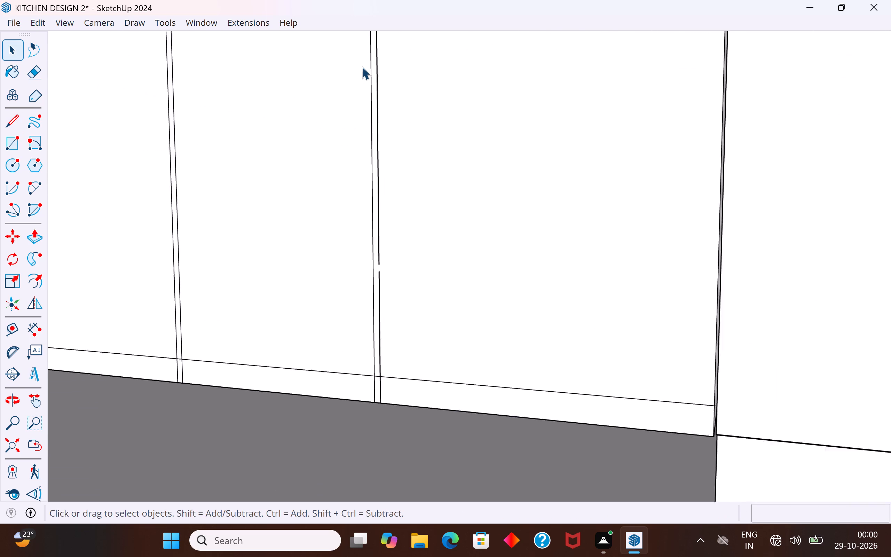
middle_drag(434, 175, 402, 251)
scroll(384, 267, up, 9)
click(19, 124)
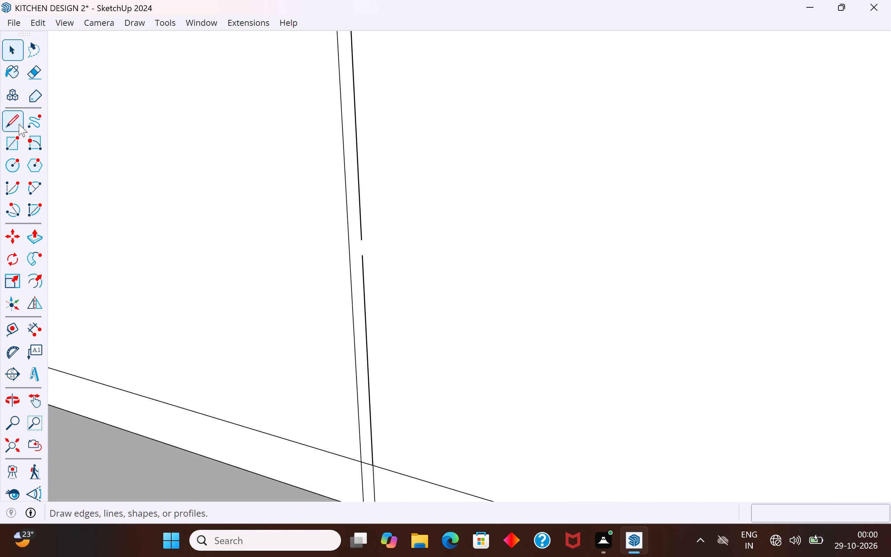
scroll(348, 260, up, 5)
click(365, 254)
click(366, 224)
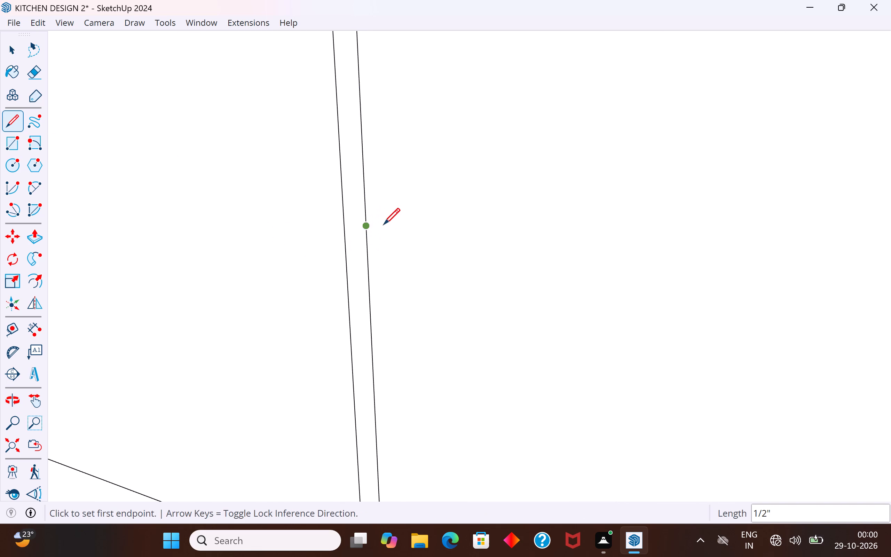
scroll(381, 238, down, 20)
scroll(381, 238, down, 11)
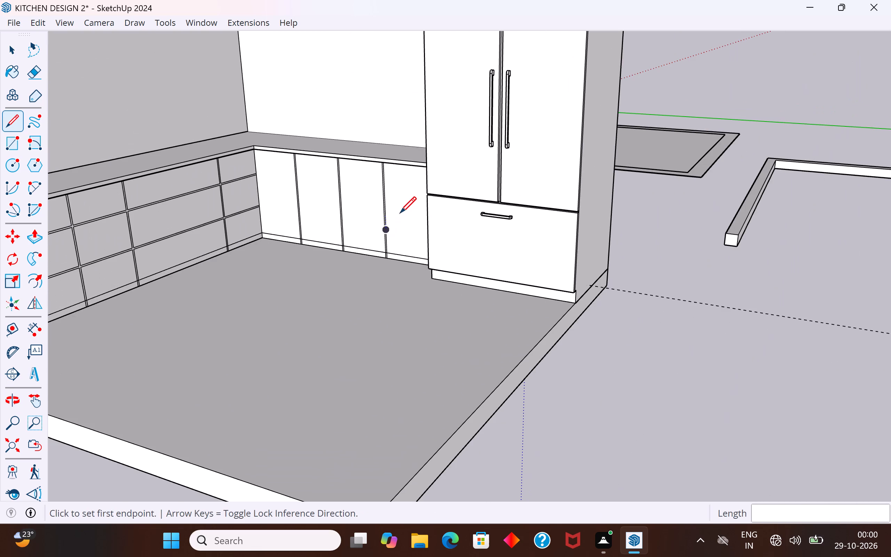
scroll(512, 148, down, 4)
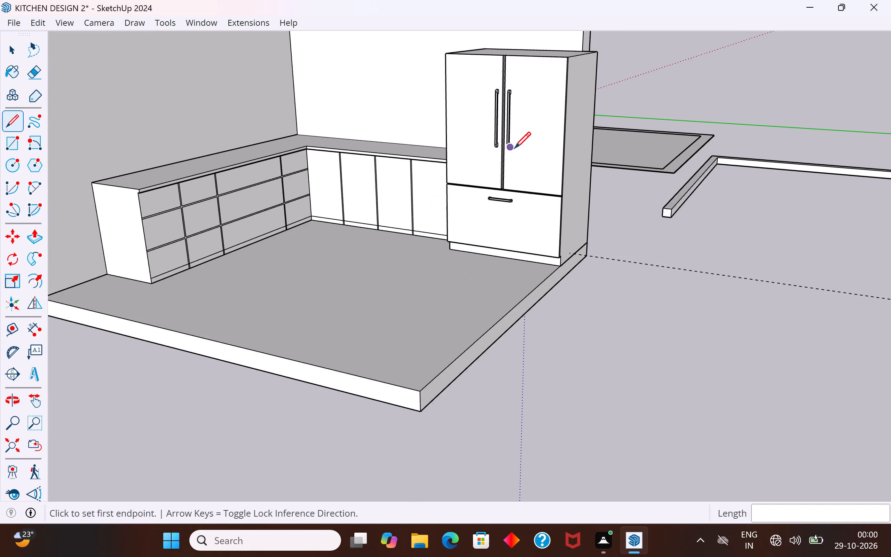
click(17, 46)
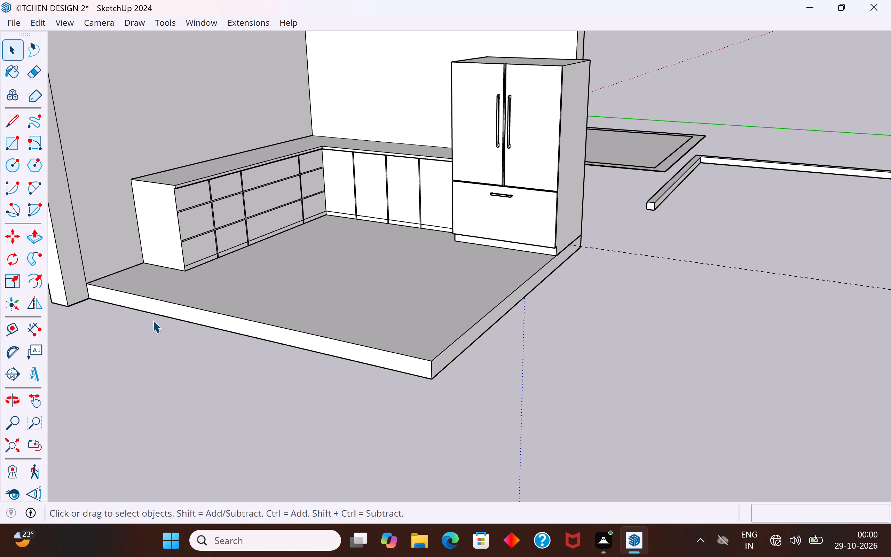
click(175, 403)
Draw a 6' 6 5/16" horizontal line across the shorter front from the upper edge of the adjoining drawers' upper gap at the corner.
scroll(281, 210, up, 1)
middle_drag(294, 210, 416, 191)
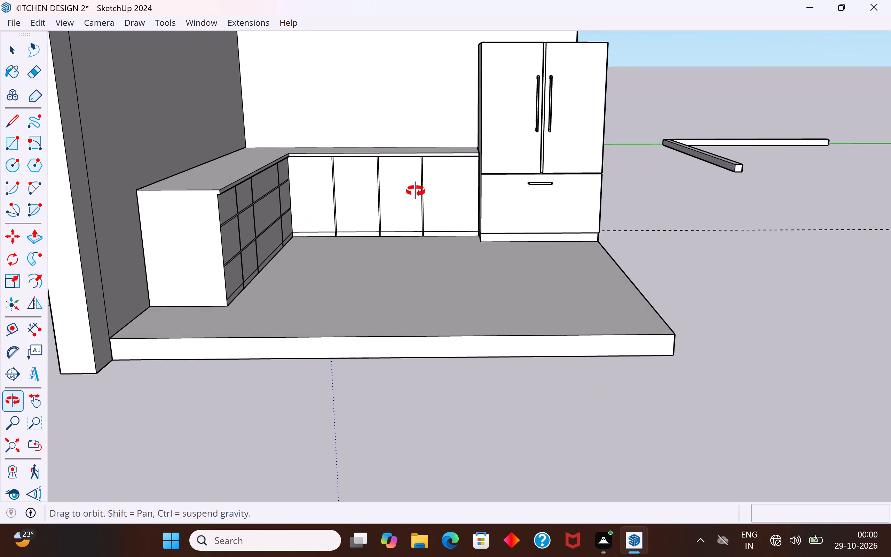
middle_drag(416, 191, 380, 192)
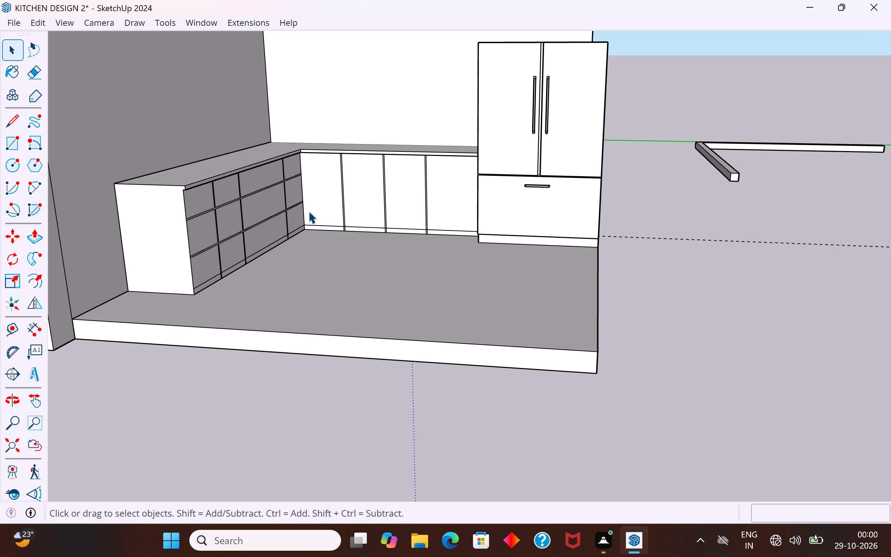
scroll(308, 211, up, 1)
middle_drag(308, 211, 264, 182)
scroll(313, 183, up, 1)
click(8, 121)
scroll(346, 193, up, 2)
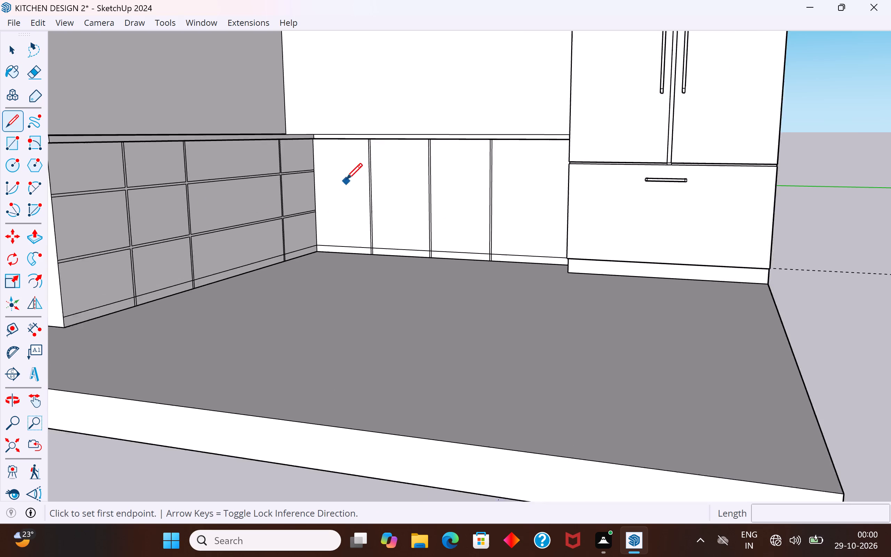
scroll(346, 179, up, 5)
click(301, 166)
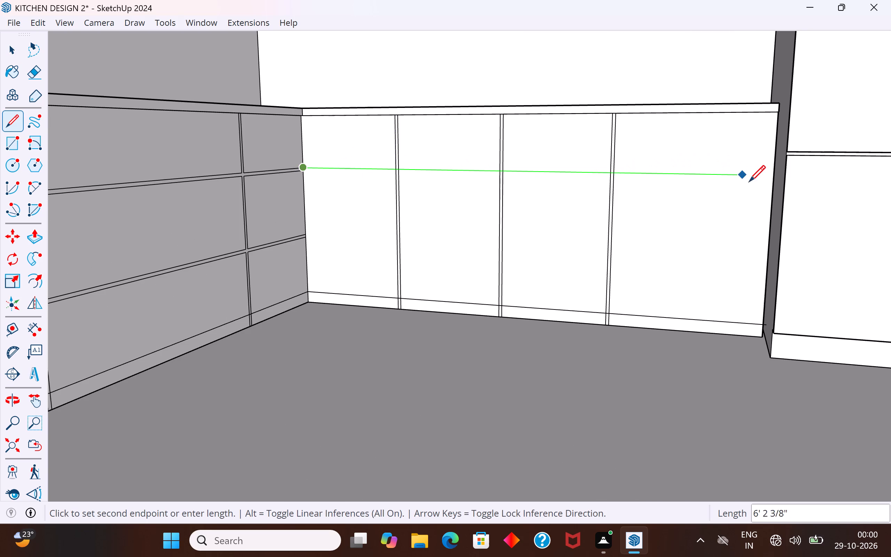
middle_drag(757, 180, 814, 180)
click(764, 171)
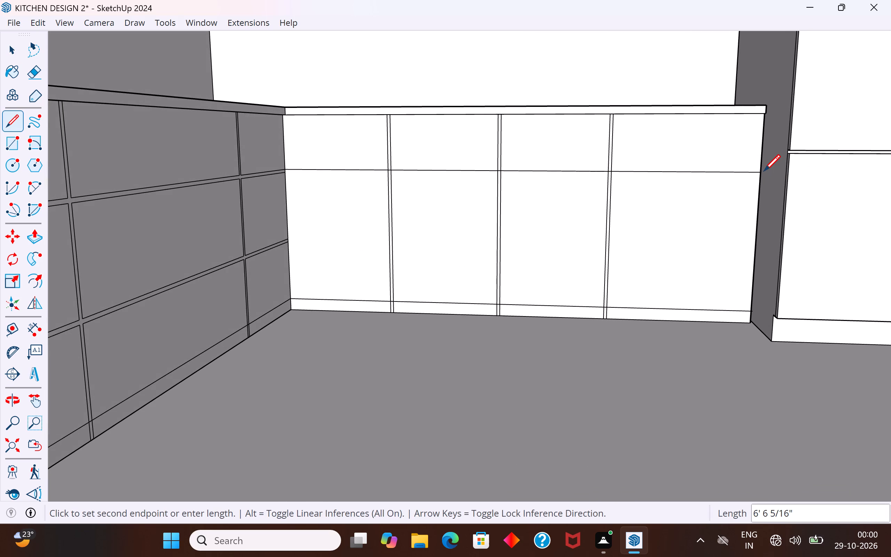
click(6, 50)
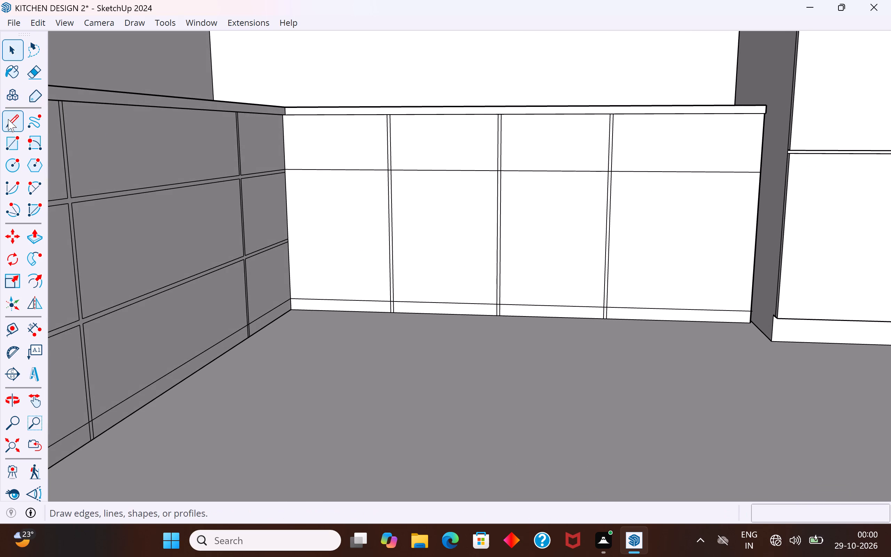
Draw a parallel 6' 6 5/16" line across the shorter front from the lower edge of the adjoining drawers' upper gap.
click(13, 127)
scroll(288, 178, up, 4)
click(287, 173)
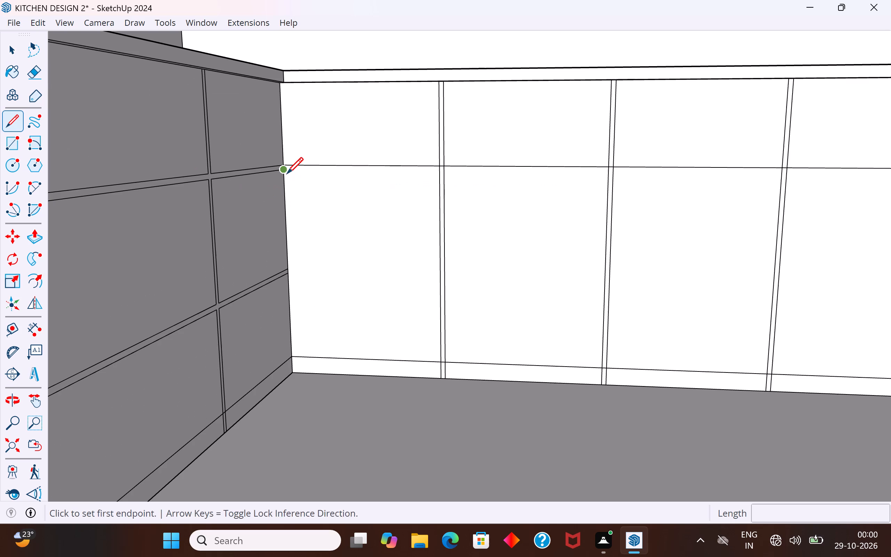
scroll(346, 178, down, 4)
scroll(799, 179, up, 7)
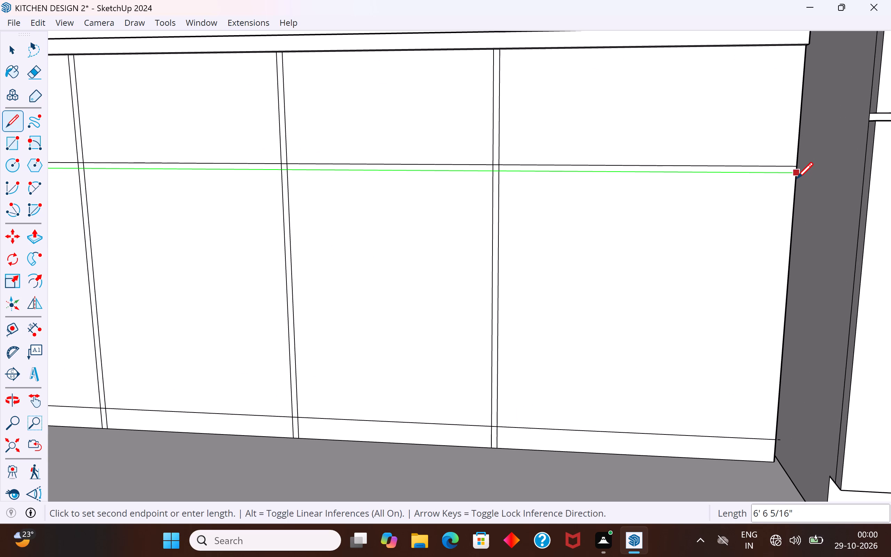
click(797, 178)
click(10, 50)
Draw a 6' 6 5/16" horizontal line across the shorter front from the upper edge of the adjoining drawers' lower gap.
scroll(324, 291, down, 5)
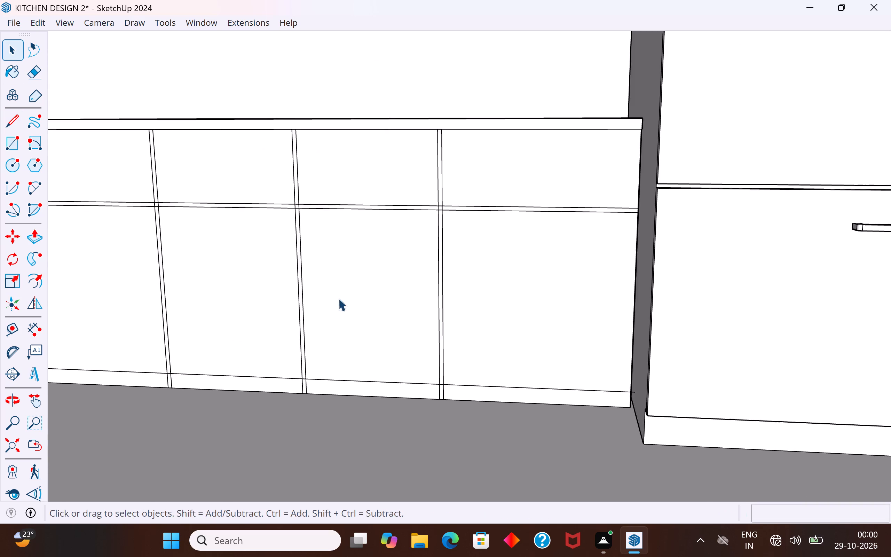
middle_drag(429, 281, 400, 321)
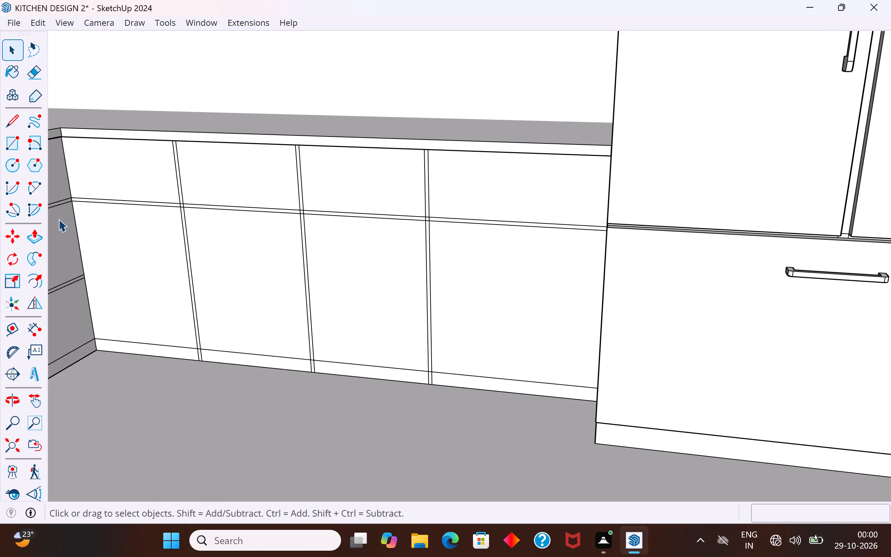
click(15, 117)
scroll(88, 284, up, 3)
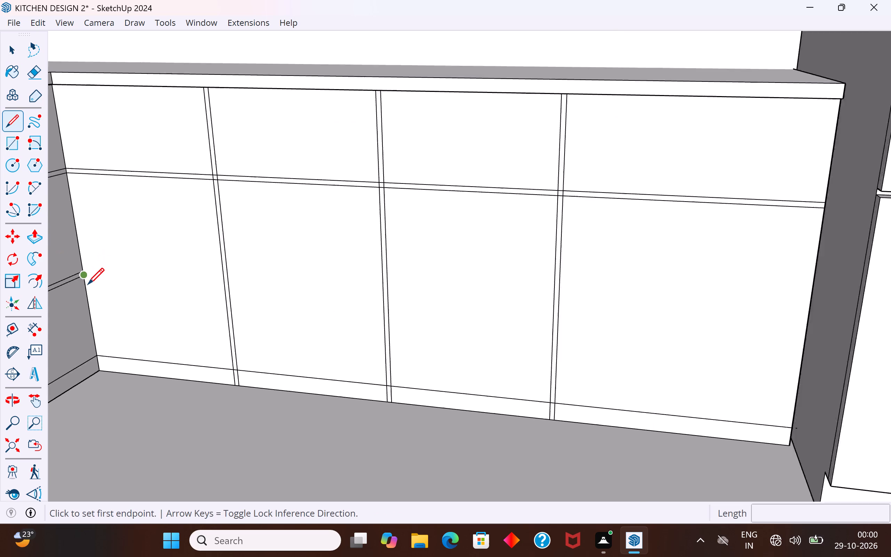
scroll(88, 284, up, 4)
click(81, 266)
scroll(81, 266, down, 9)
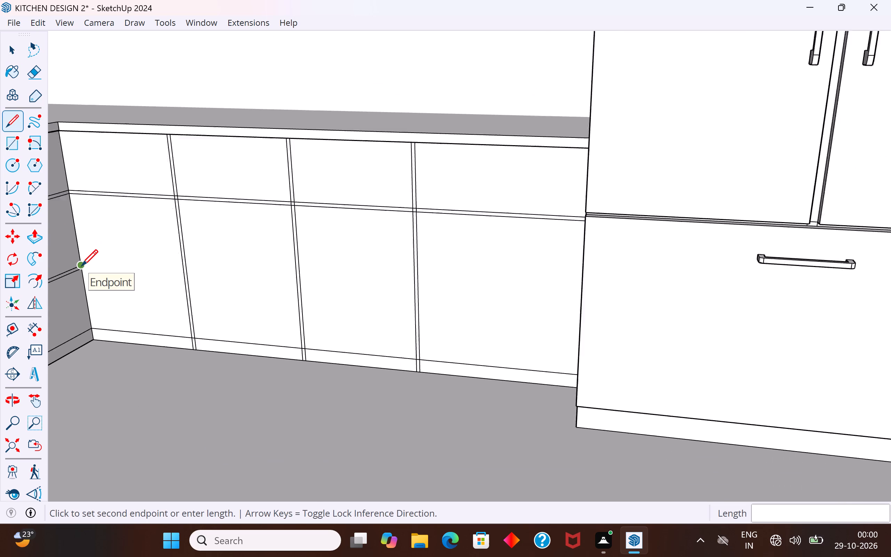
middle_drag(437, 292, 627, 284)
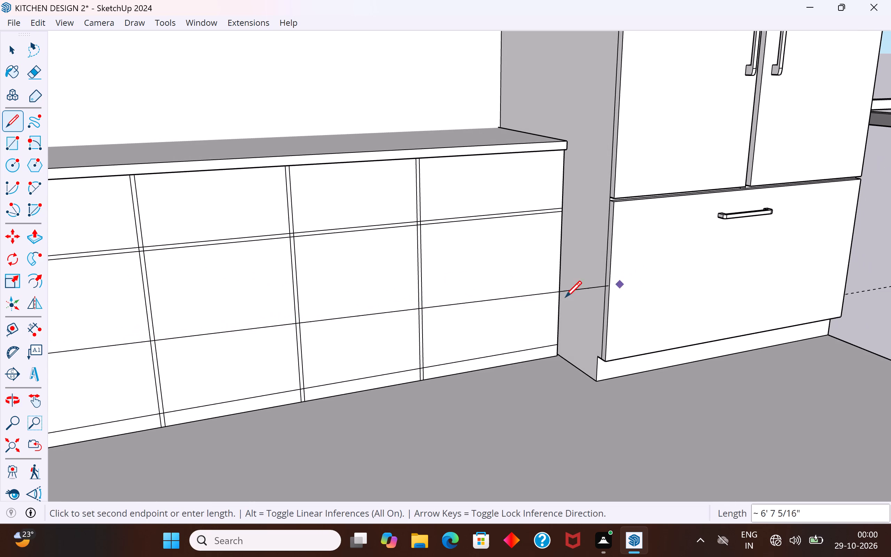
click(559, 285)
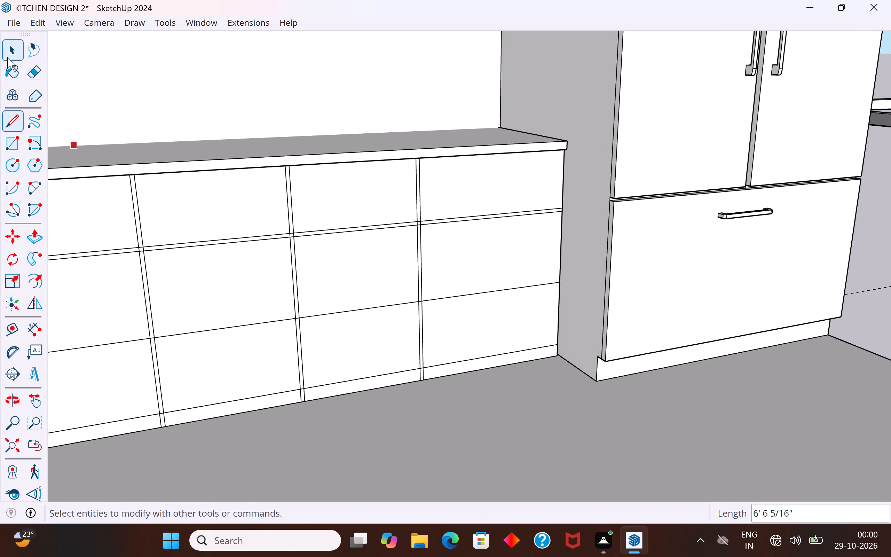
click(8, 56)
Draw a parallel 6' 6 5/16" line across the shorter front from the lower edge of the adjoining drawers' lower gap.
scroll(404, 172, down, 5)
middle_drag(478, 244, 189, 252)
scroll(309, 242, up, 3)
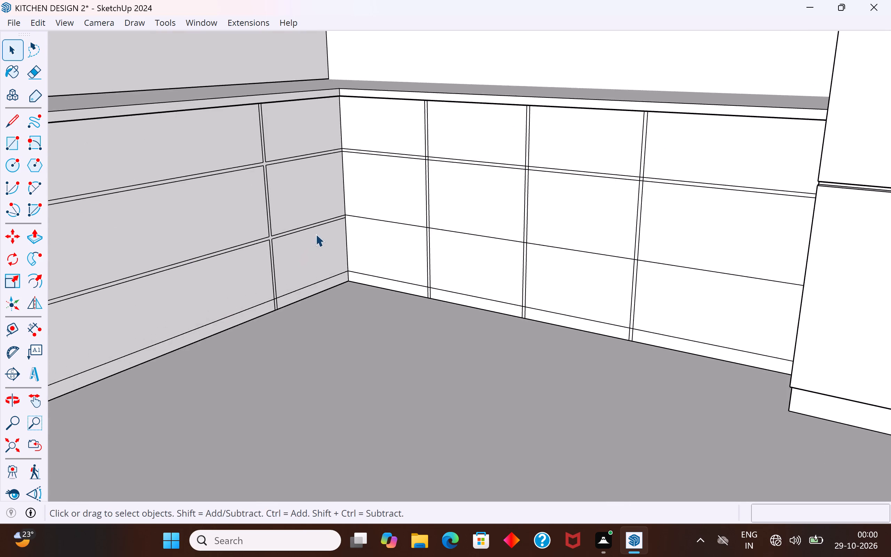
scroll(316, 234, up, 4)
click(2, 126)
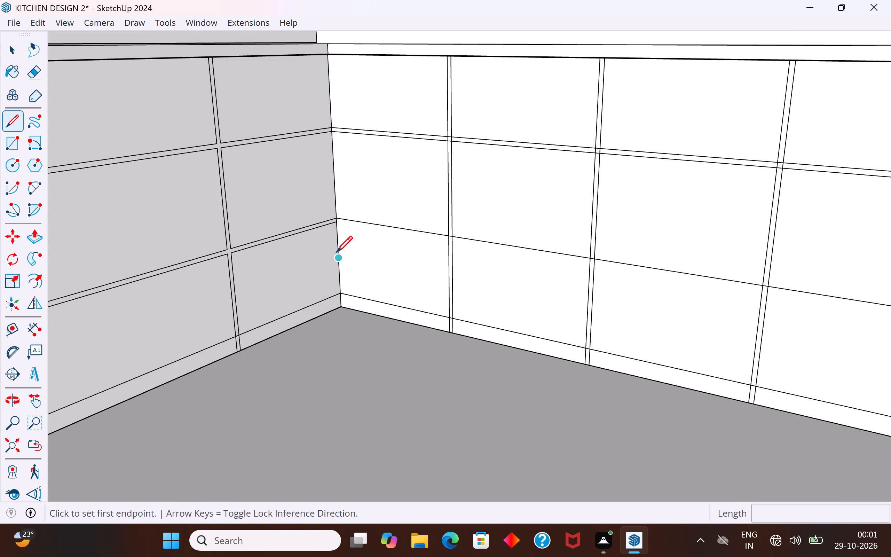
scroll(333, 242, up, 3)
click(339, 216)
scroll(339, 216, down, 9)
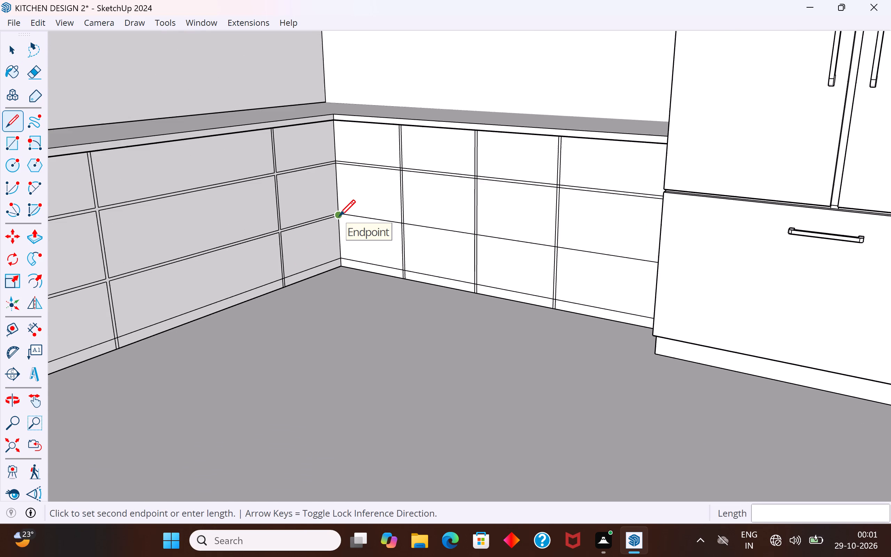
scroll(339, 216, down, 4)
middle_drag(339, 216, 558, 235)
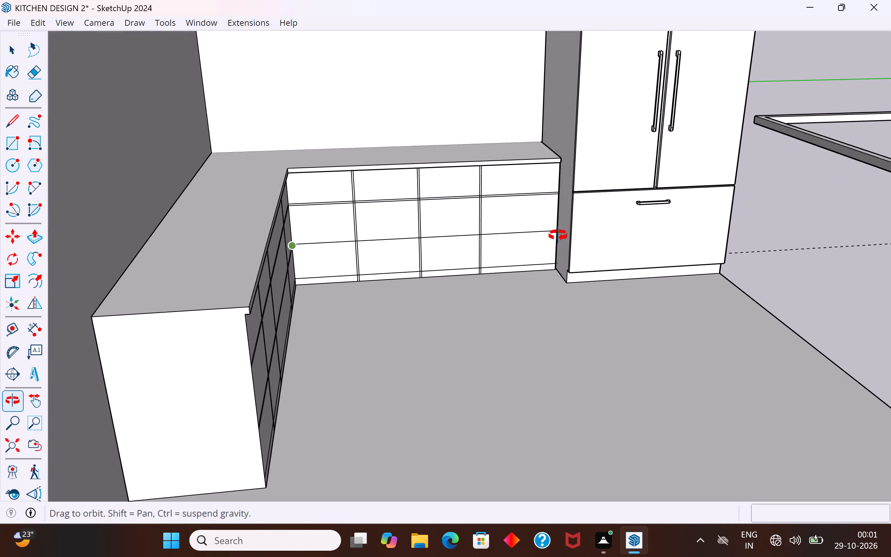
middle_drag(558, 235, 564, 223)
scroll(560, 244, up, 7)
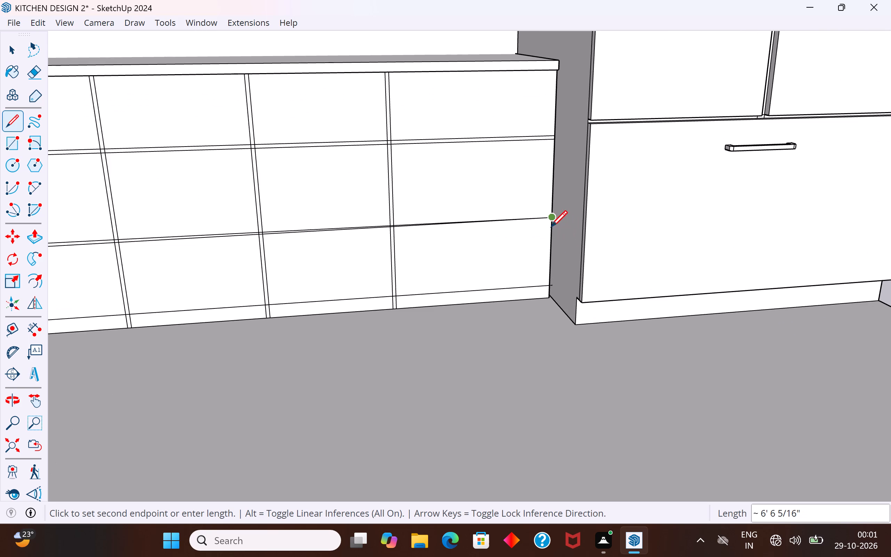
scroll(549, 232, up, 5)
click(555, 218)
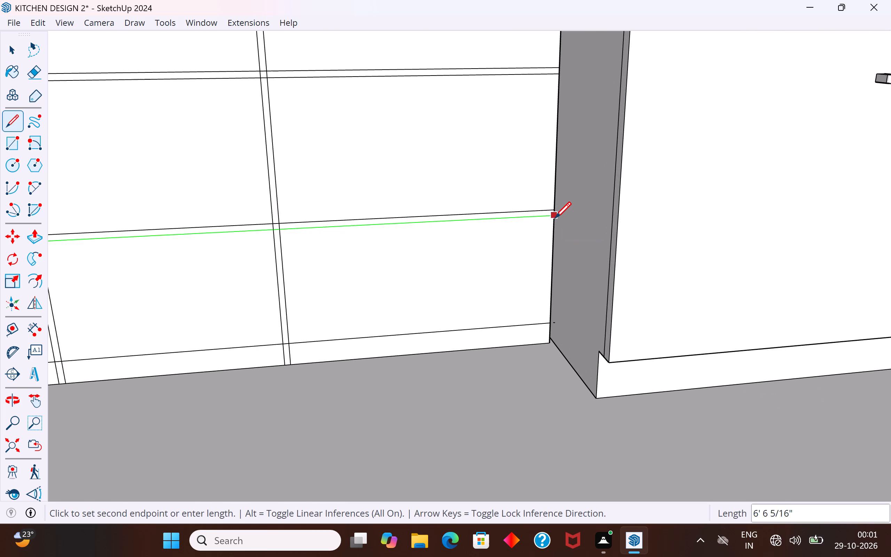
Erase the horizontal gap lines across the two middle units of the shorter front, leaving two full-height door panels.
click(7, 47)
scroll(296, 226, down, 12)
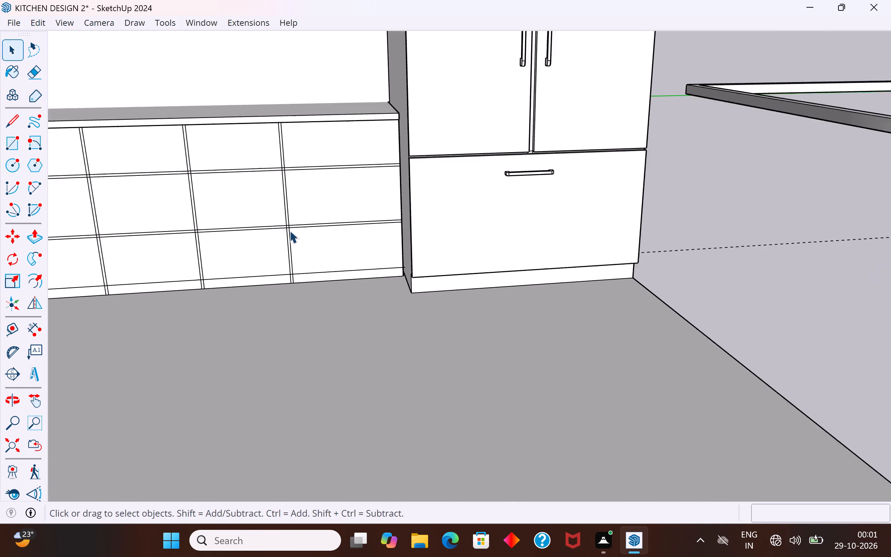
click(692, 207)
scroll(659, 181, down, 6)
middle_drag(653, 199, 491, 196)
scroll(651, 201, up, 1)
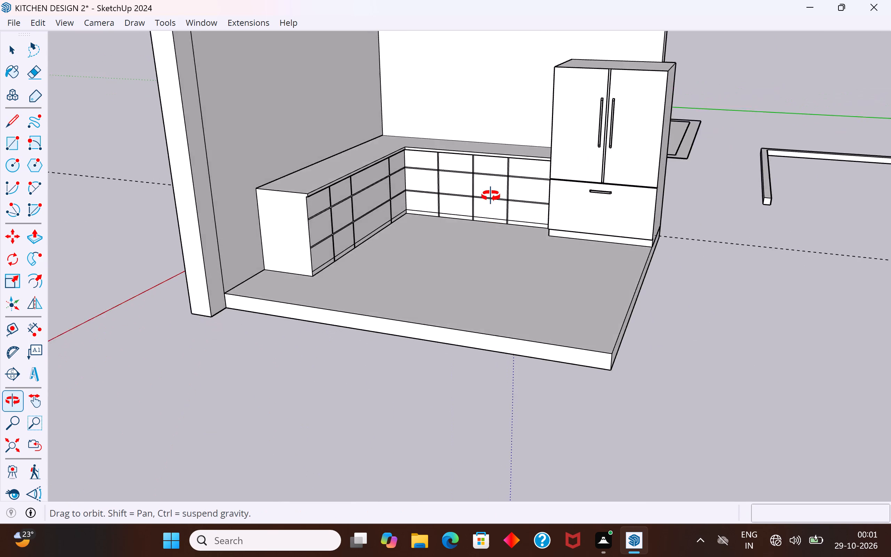
middle_drag(491, 196, 464, 197)
scroll(464, 198, up, 7)
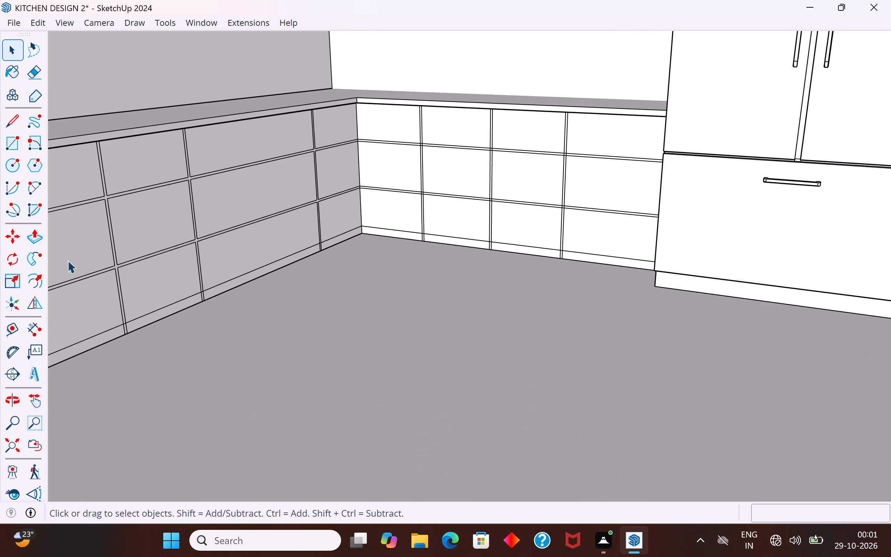
click(34, 71)
drag(464, 124, 466, 213)
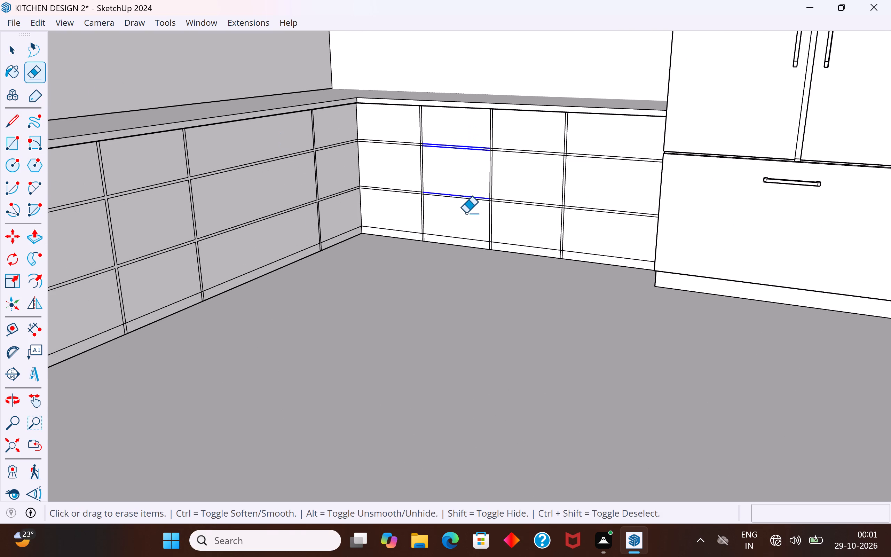
drag(466, 213, 467, 228)
drag(537, 132, 533, 220)
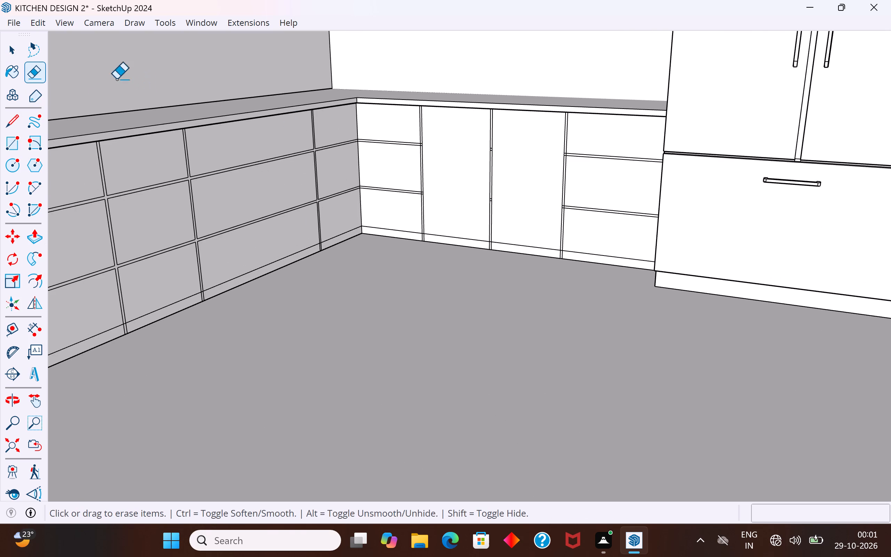
Erase the short leftover horizontal line pieces inside the vertical gap between the two full-height doors.
click(8, 57)
scroll(514, 132, up, 11)
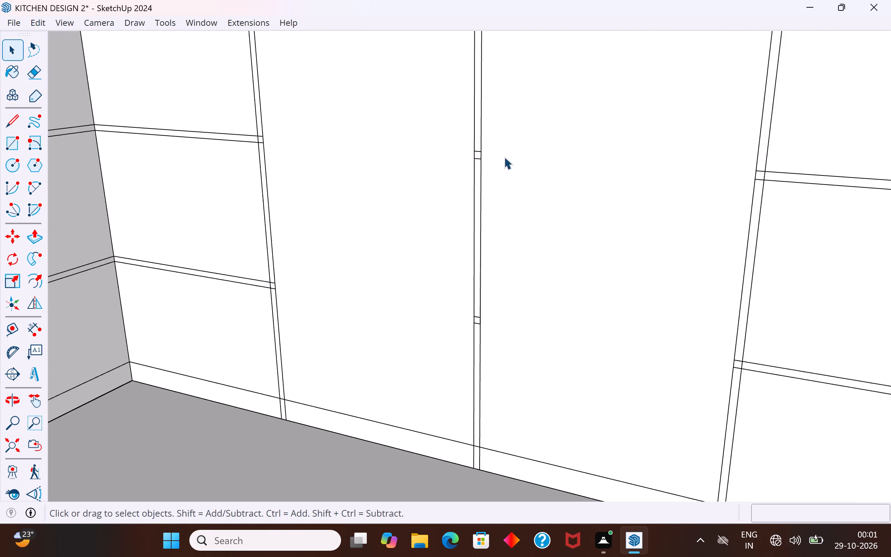
scroll(504, 157, up, 17)
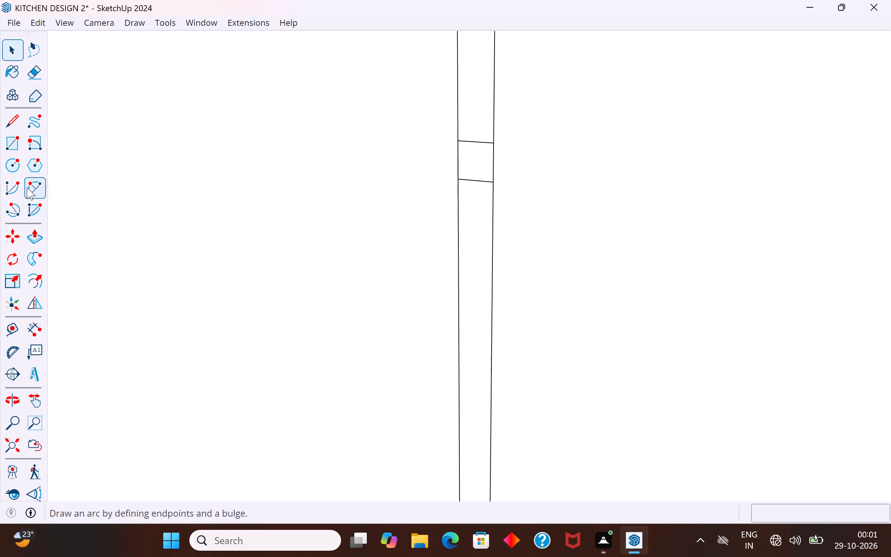
scroll(36, 130, up, 3)
click(31, 66)
scroll(460, 152, up, 3)
drag(482, 117, 481, 198)
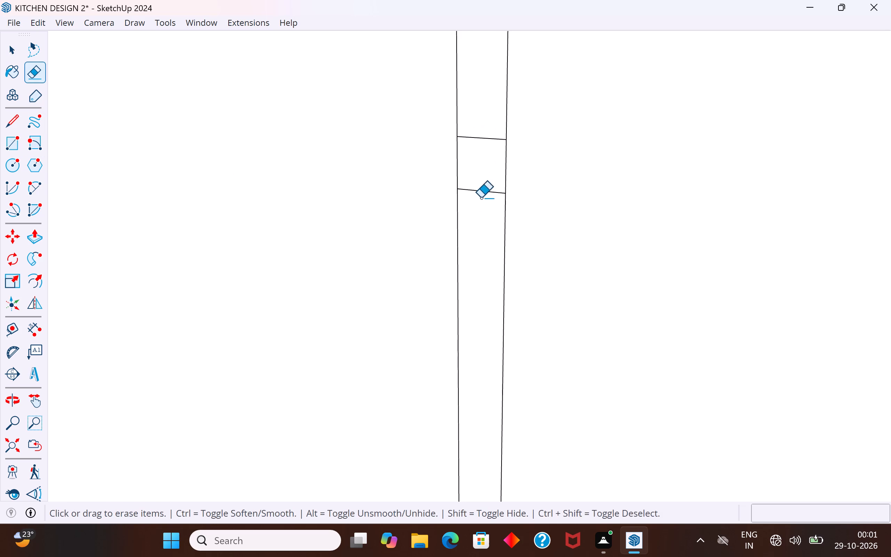
drag(481, 198, 479, 207)
scroll(467, 180, down, 13)
scroll(462, 179, up, 1)
scroll(462, 179, down, 13)
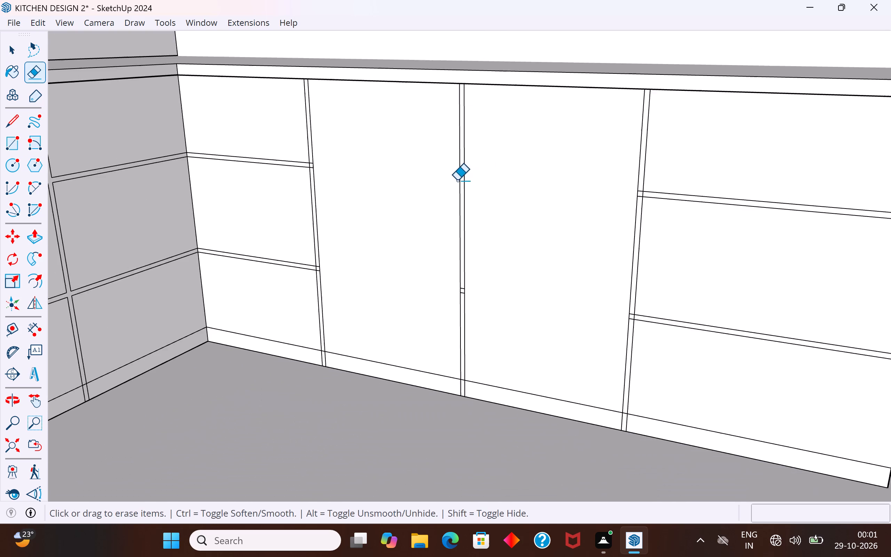
scroll(457, 180, down, 1)
scroll(440, 297, up, 18)
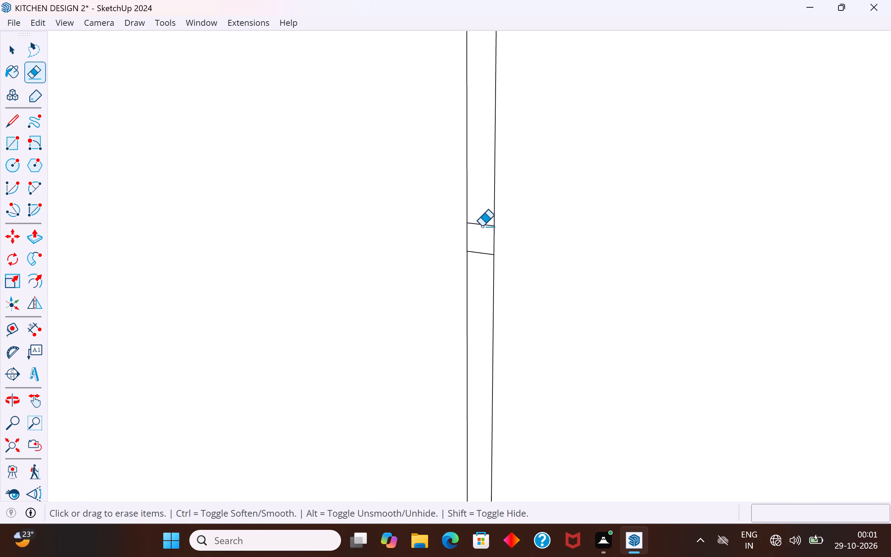
drag(483, 217, 482, 268)
scroll(469, 281, down, 20)
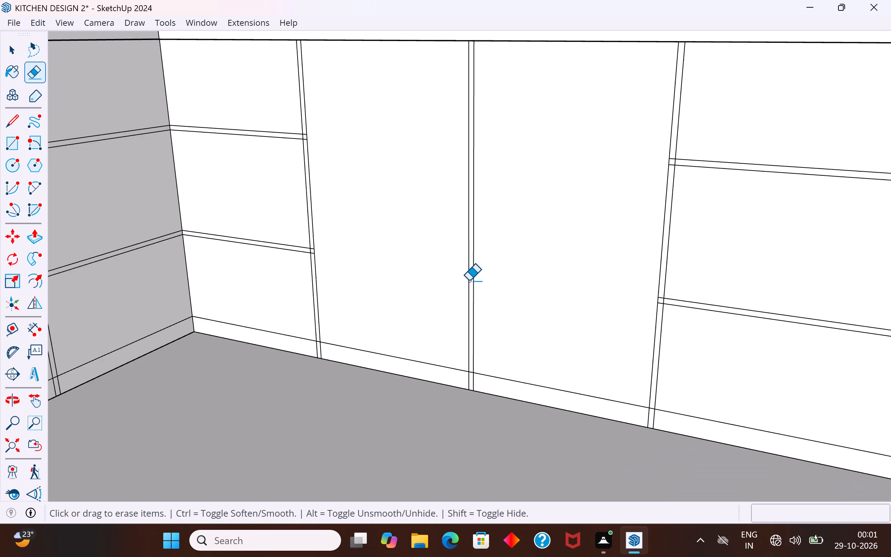
Erase the crossing line pieces where both horizontal gaps meet the vertical gap beside the shorter front's drawers near the refrigerator.
scroll(469, 281, down, 3)
scroll(623, 247, up, 12)
scroll(573, 197, up, 2)
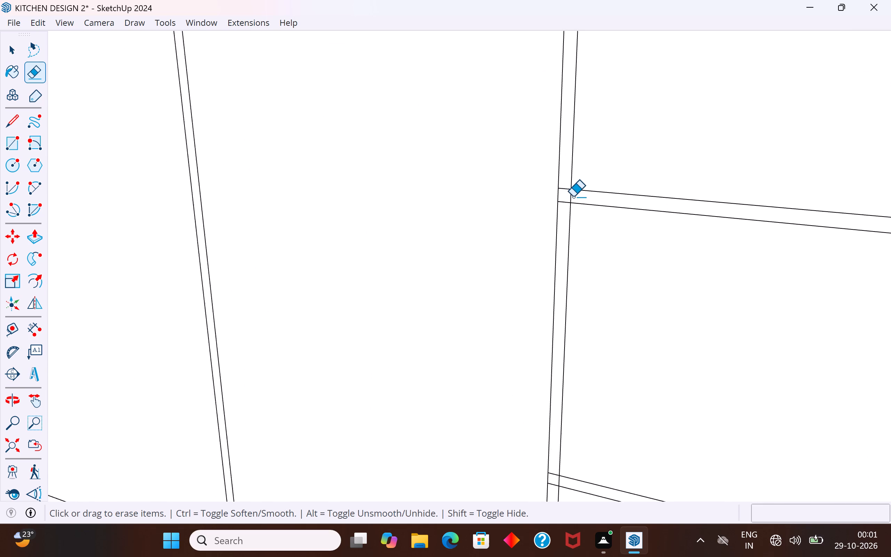
scroll(573, 197, up, 12)
drag(567, 187, 542, 235)
drag(543, 159, 543, 134)
scroll(500, 268, down, 19)
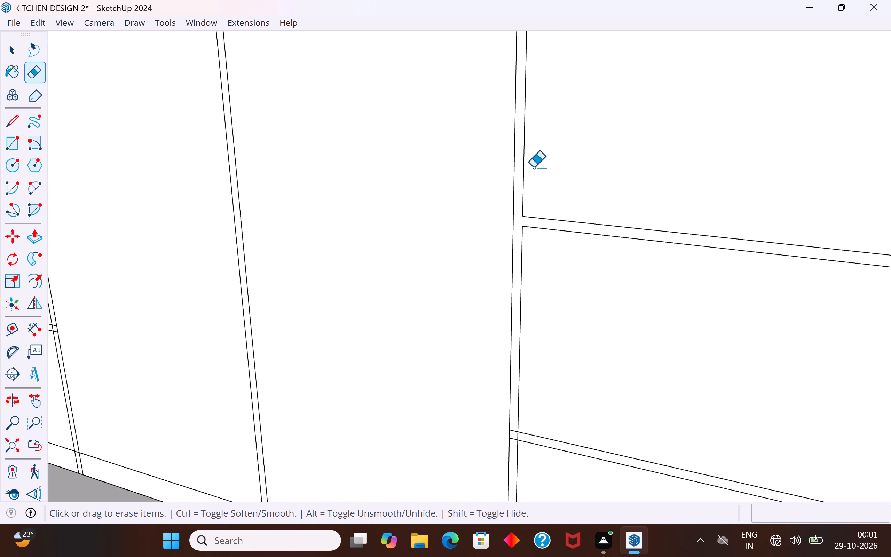
scroll(502, 431, up, 13)
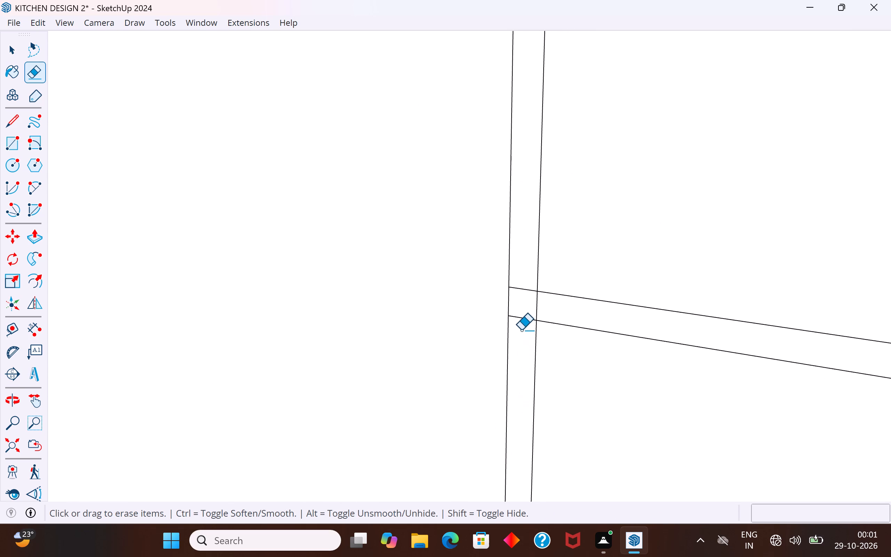
drag(521, 330, 522, 280)
drag(530, 310, 557, 308)
scroll(525, 252, up, 1)
scroll(525, 251, down, 11)
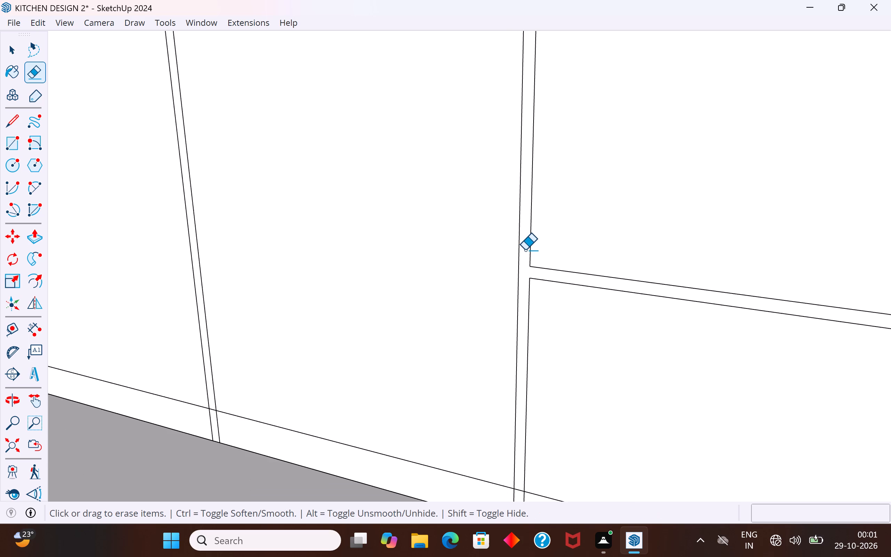
Erase the vertical gap line ends that run through the base strip of the shorter front.
scroll(525, 250, down, 6)
scroll(519, 293, down, 5)
middle_drag(510, 374, 617, 264)
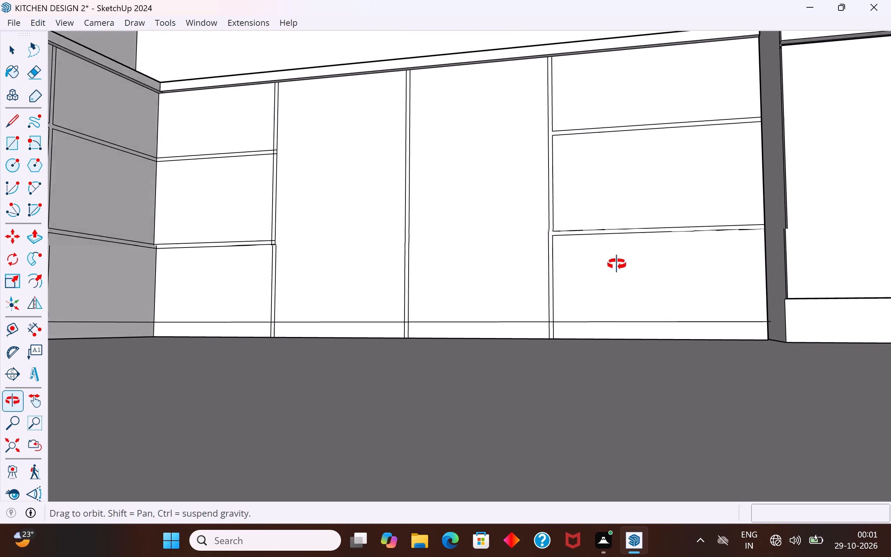
middle_drag(617, 264, 705, 269)
scroll(253, 347, up, 8)
drag(245, 329, 873, 328)
scroll(348, 469, down, 13)
Erase the crossing line pieces where both horizontal gaps of the shorter front's corner drawers meet the adjacent vertical gap.
middle_drag(552, 175, 467, 254)
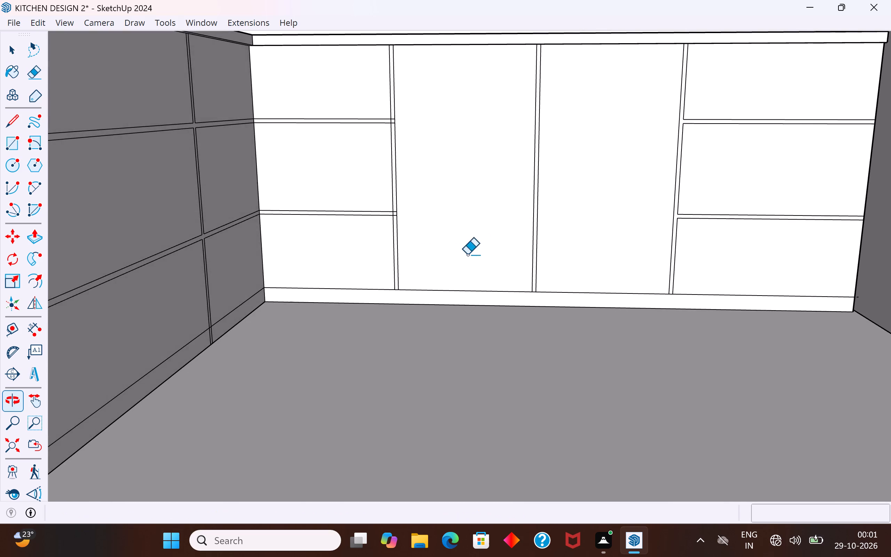
scroll(415, 288, down, 4)
scroll(380, 233, up, 18)
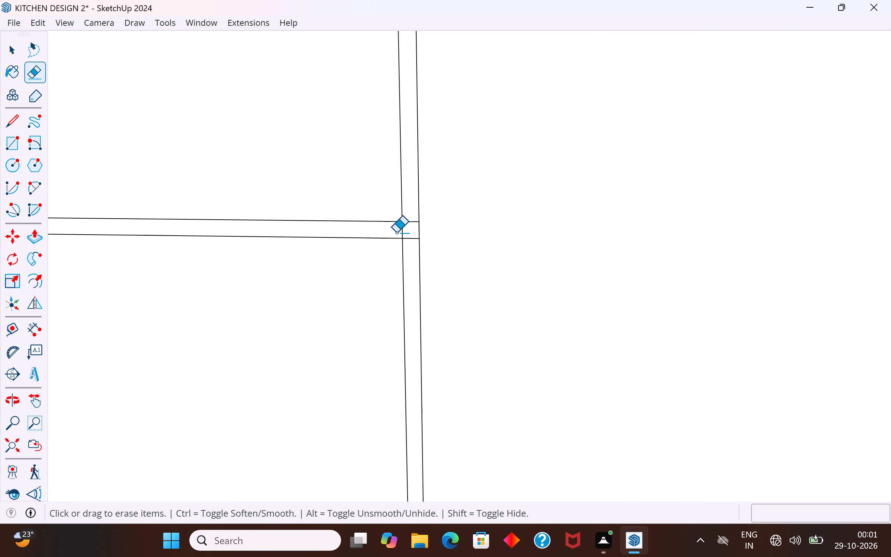
scroll(396, 233, up, 9)
drag(395, 220, 427, 268)
drag(434, 192, 435, 197)
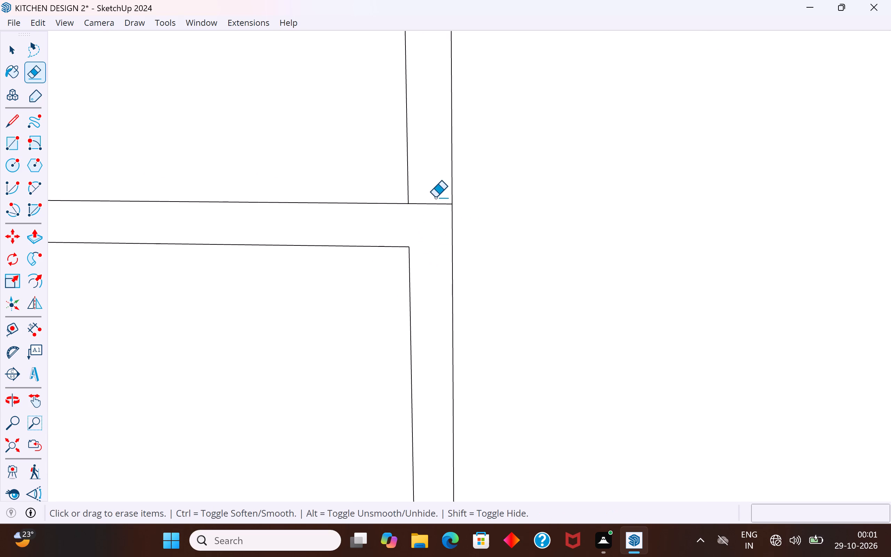
drag(435, 197, 437, 252)
scroll(408, 371, down, 11)
middle_drag(638, 172, 557, 329)
scroll(636, 182, down, 1)
scroll(547, 338, down, 2)
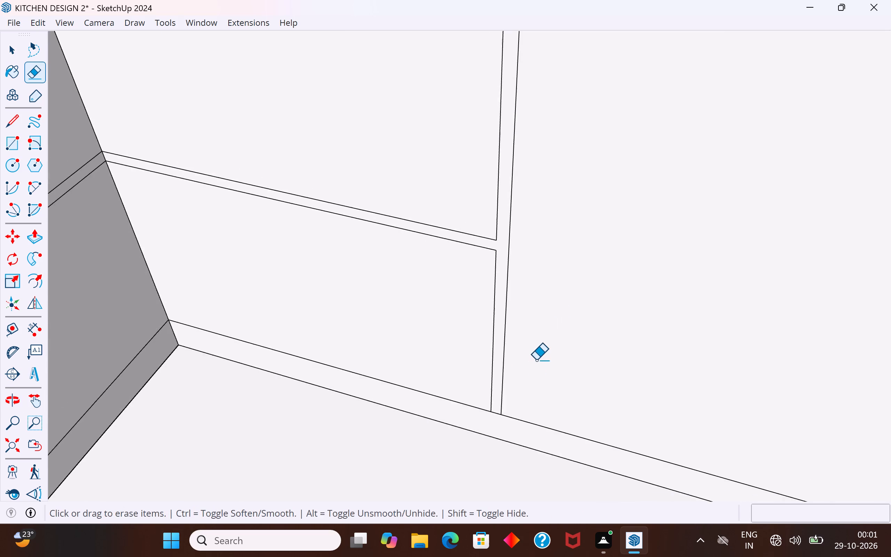
scroll(536, 360, down, 9)
scroll(515, 268, up, 18)
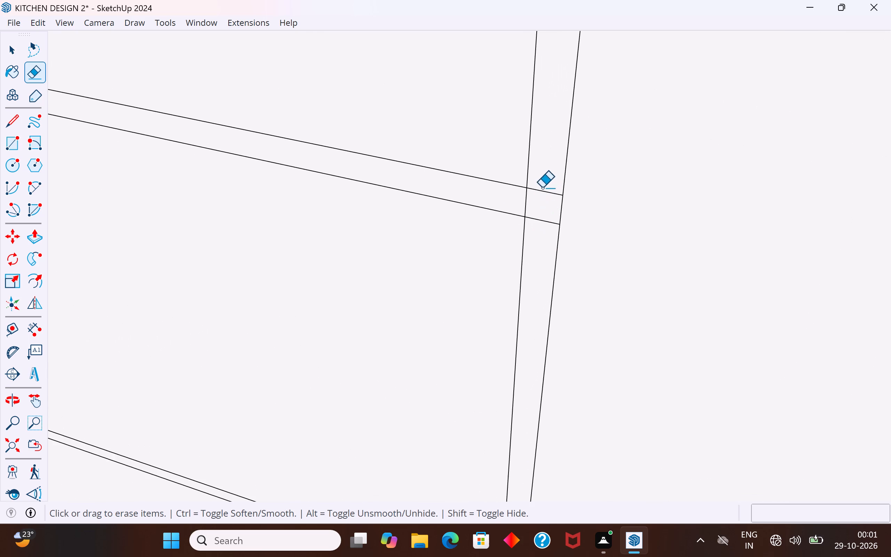
drag(542, 184, 542, 264)
drag(521, 208, 544, 220)
scroll(525, 219, down, 12)
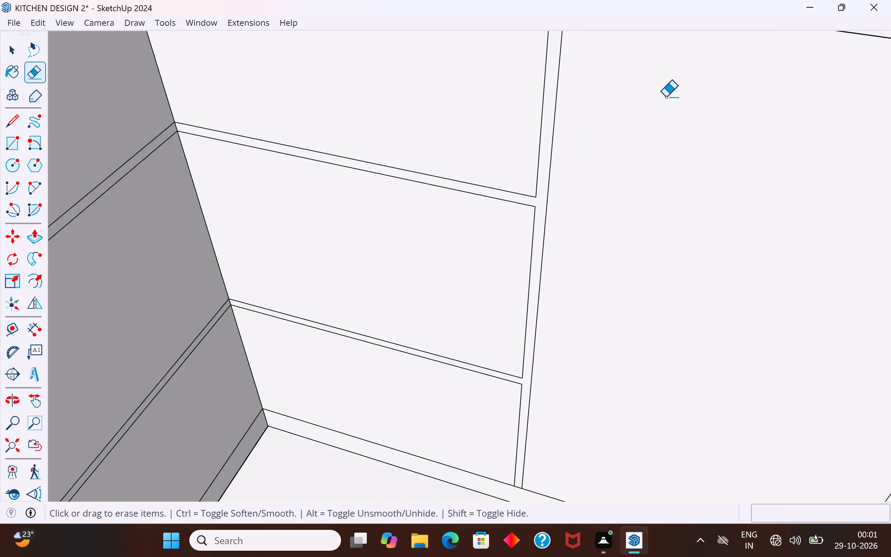
Delete the loose rectangular frame beside the kitchen together with the dashed guide lines.
scroll(665, 97, down, 6)
middle_drag(596, 182, 416, 238)
scroll(440, 171, down, 6)
scroll(359, 234, down, 3)
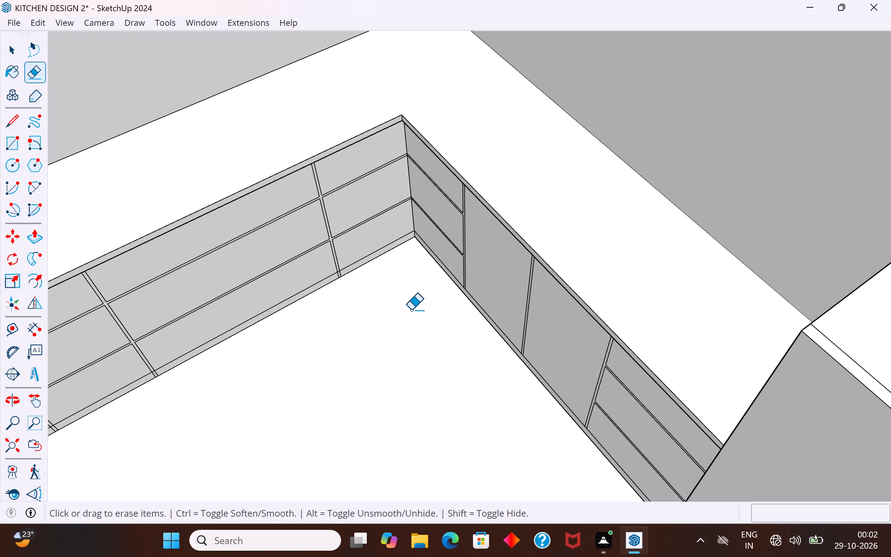
scroll(541, 101, down, 5)
middle_drag(412, 305, 439, 162)
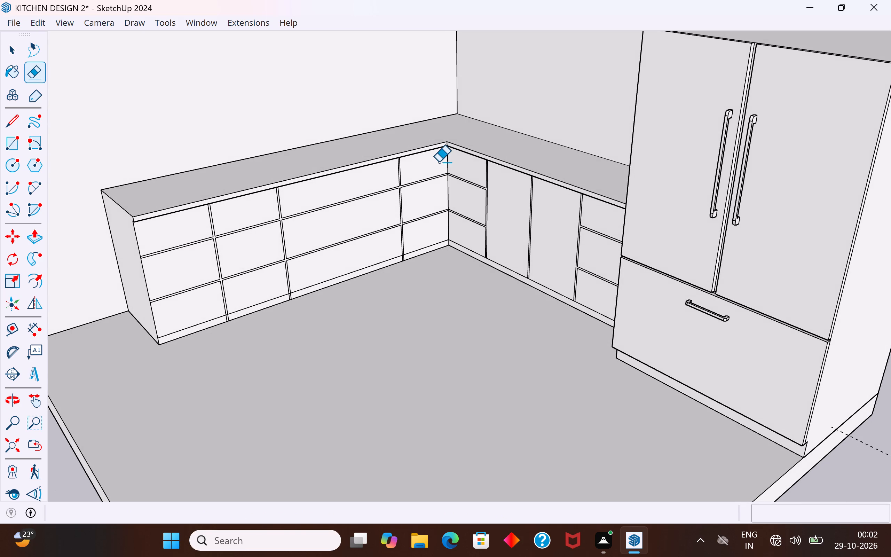
click(17, 44)
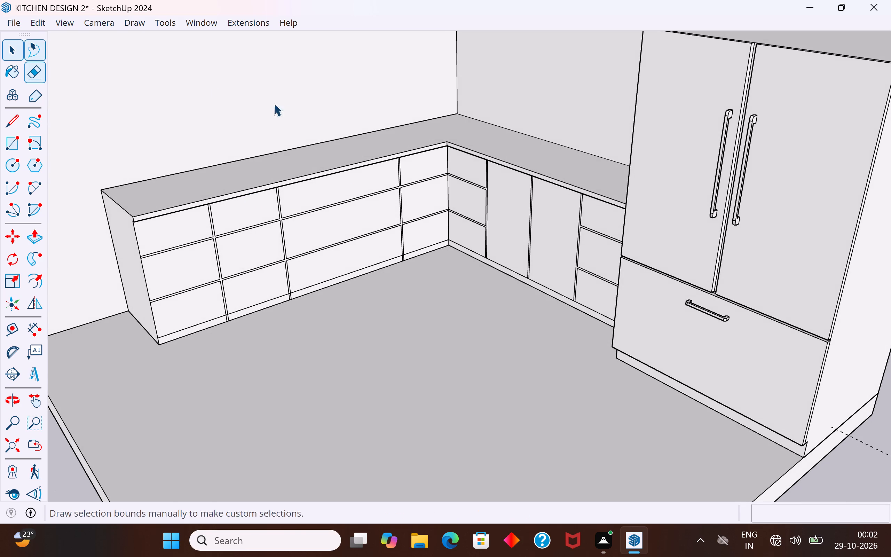
scroll(286, 107, down, 13)
middle_drag(443, 349, 361, 342)
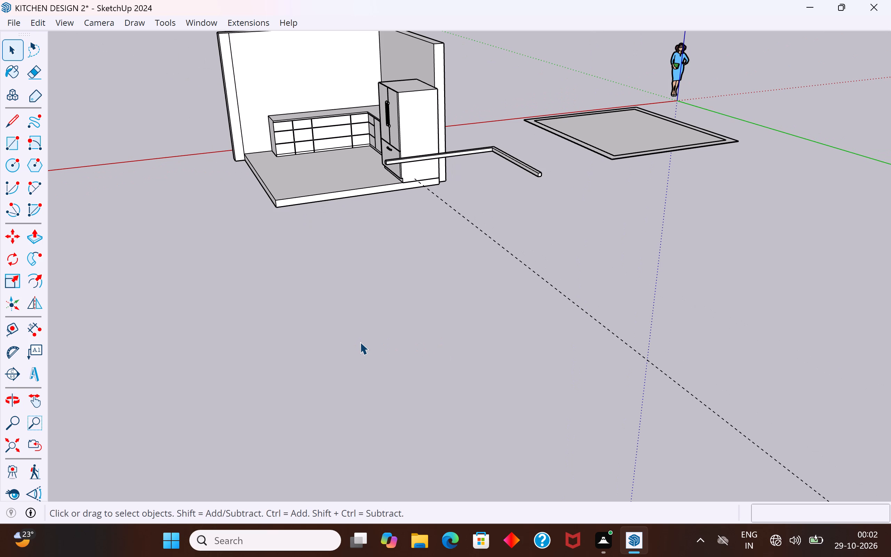
scroll(259, 68, up, 3)
middle_drag(366, 187, 620, 189)
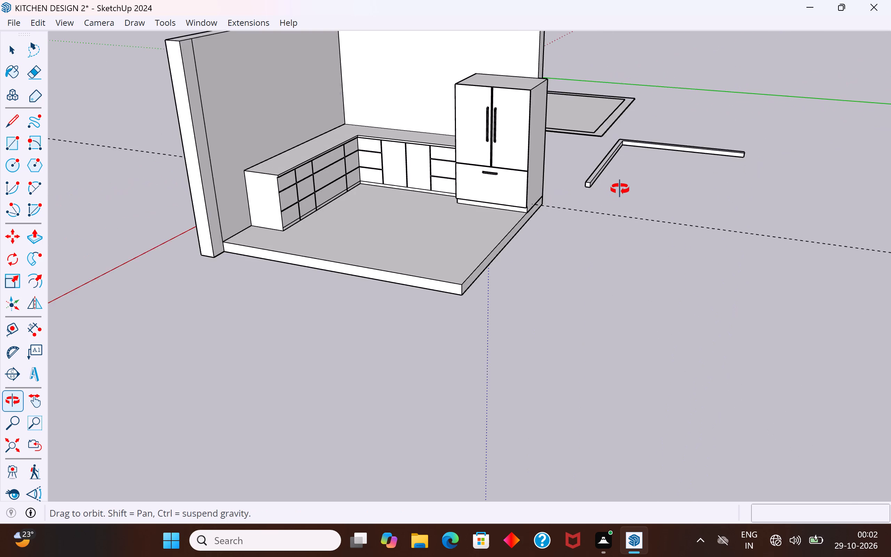
middle_drag(620, 189, 630, 173)
drag(728, 97, 597, 222)
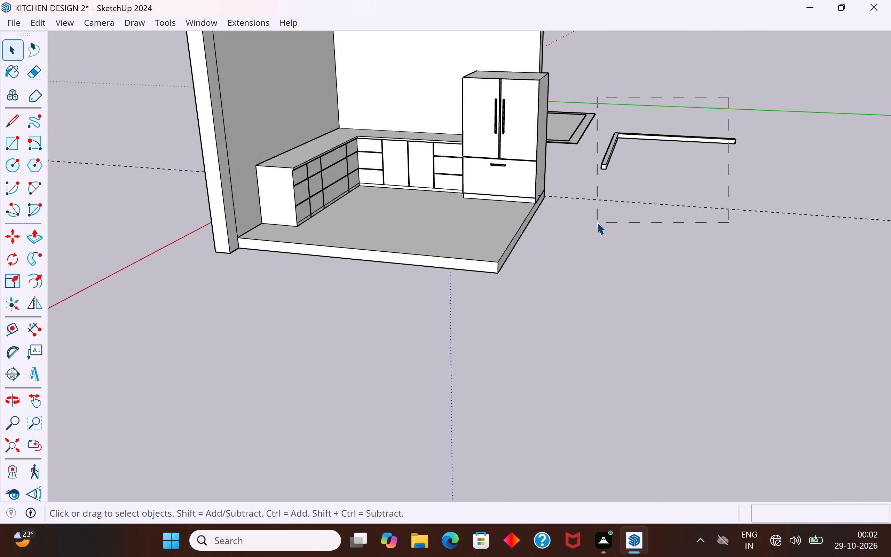
drag(597, 222, 610, 223)
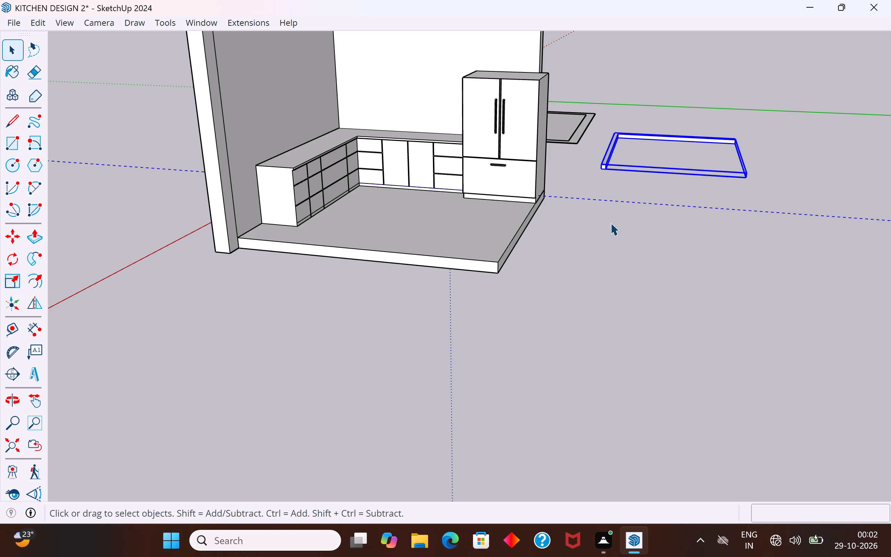
key(Delete)
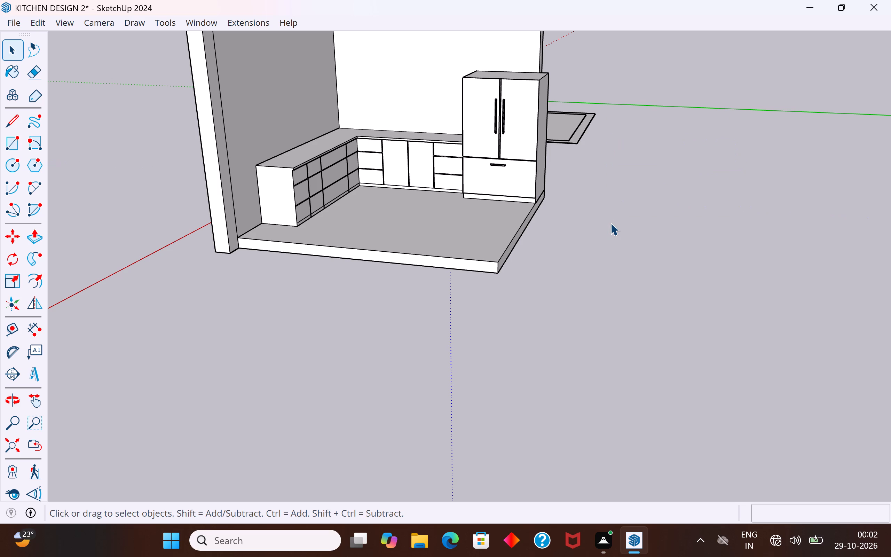
Pull the top drawer front at the free end of the longer counter run outward by 5/8" with Push/Pull.
scroll(336, 190, up, 4)
middle_drag(335, 199, 258, 203)
scroll(265, 168, up, 2)
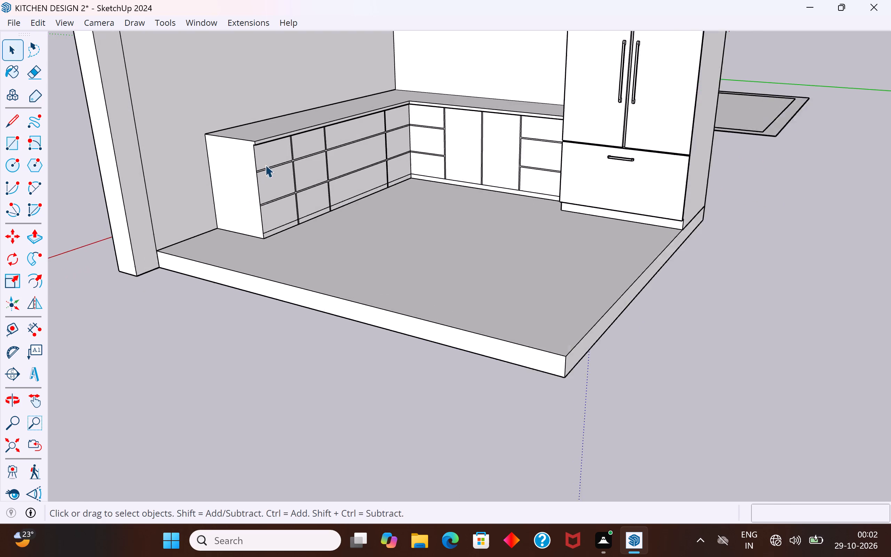
scroll(265, 165, up, 8)
middle_drag(271, 148, 305, 105)
click(304, 111)
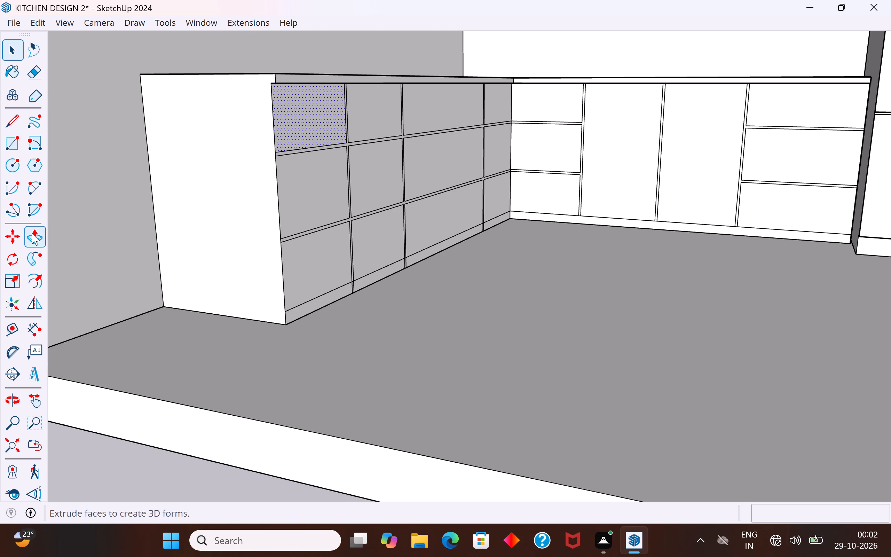
click(32, 233)
scroll(283, 92, up, 3)
click(295, 113)
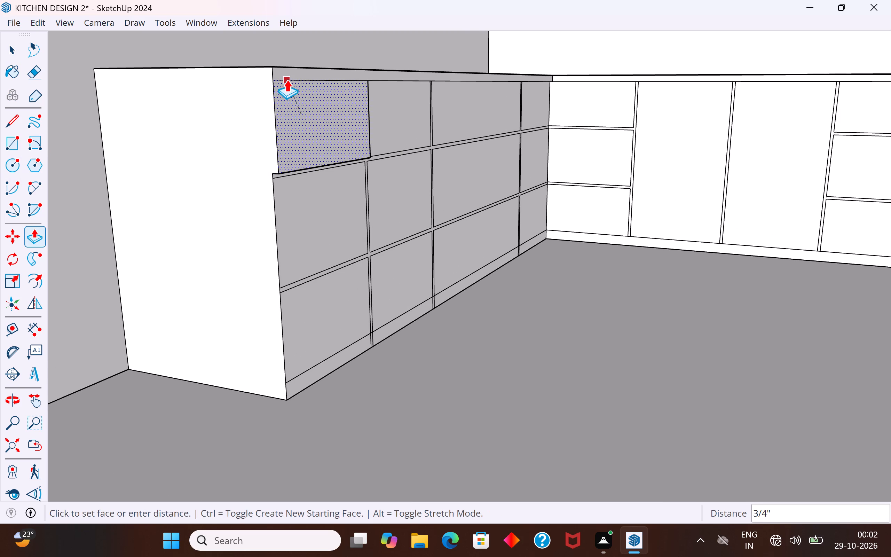
scroll(287, 79, up, 9)
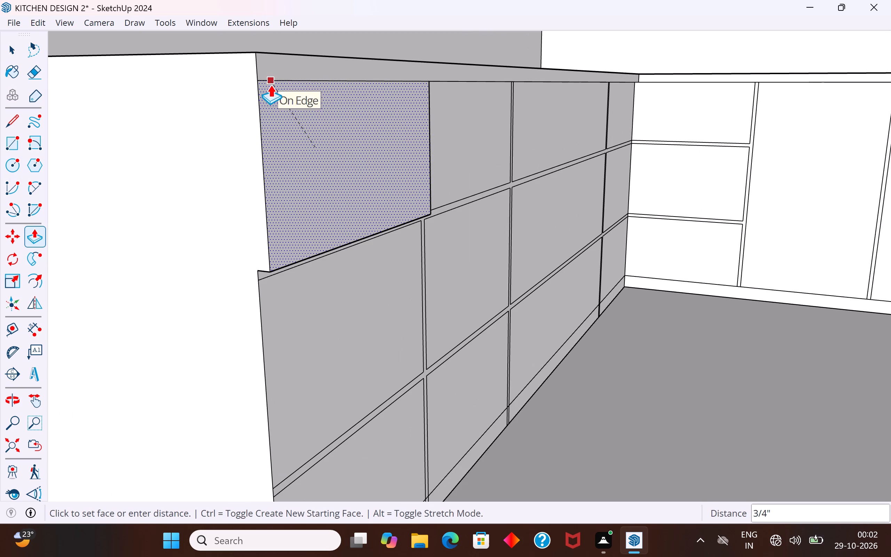
scroll(264, 94, up, 3)
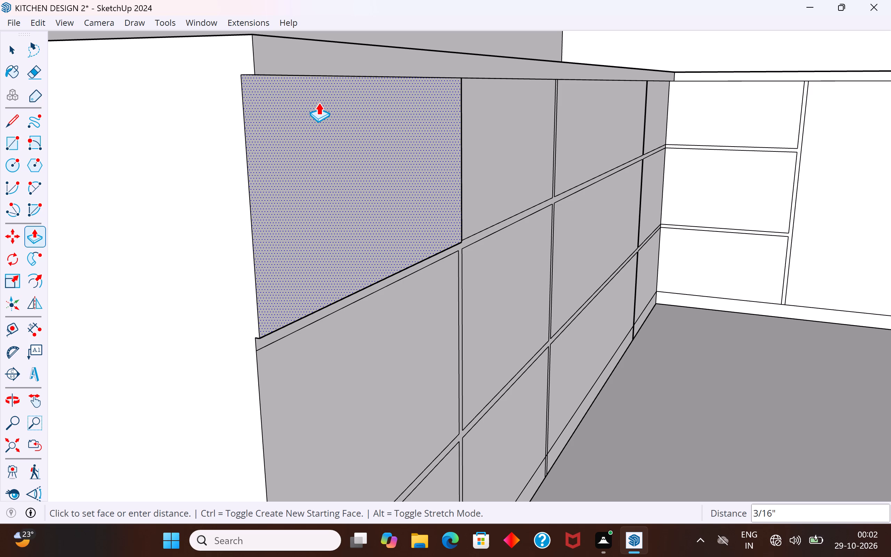
key(Escape)
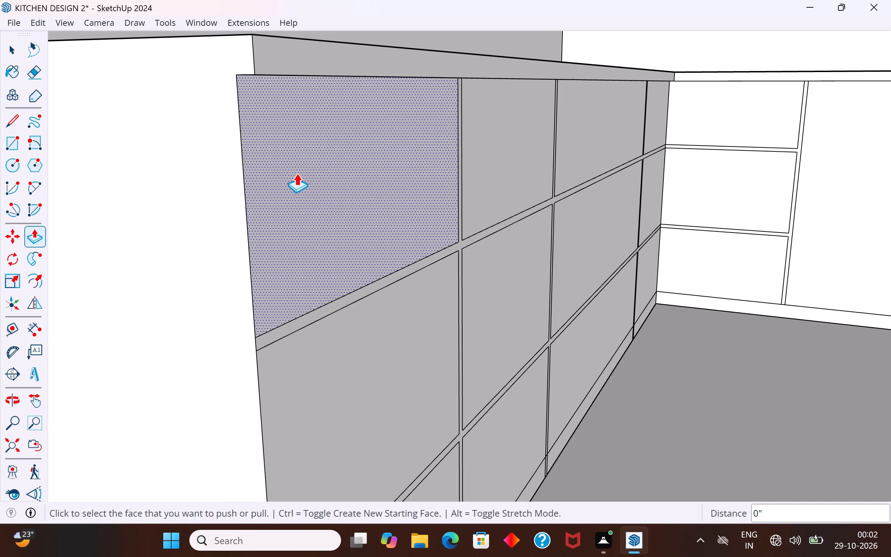
click(297, 173)
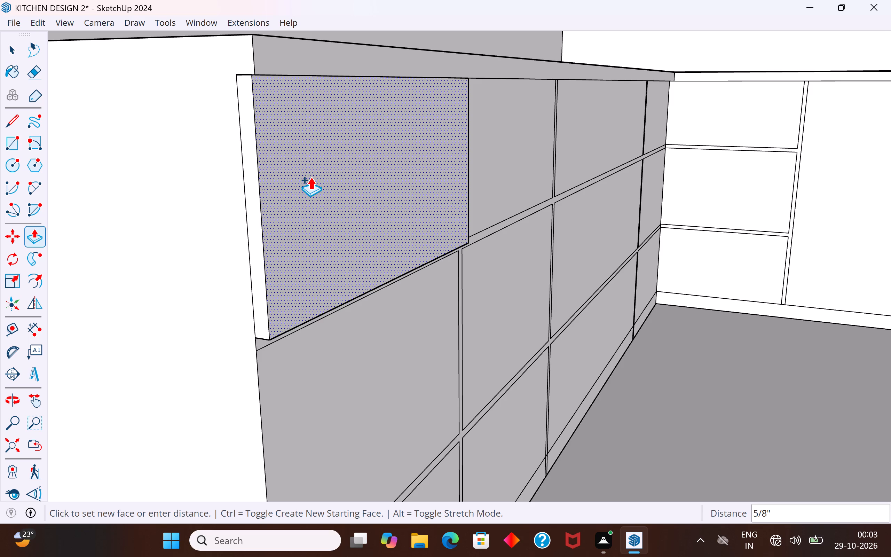
click(310, 177)
Repeat the 5/8" pull on the remaining five drawer fronts in the longer run's two columns nearest the free end.
double_click(342, 358)
scroll(350, 164, down, 5)
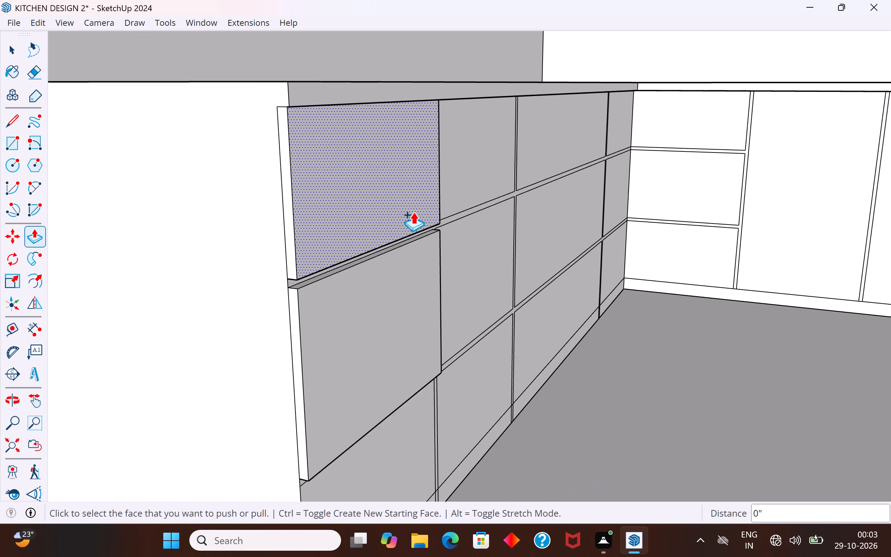
middle_drag(409, 218, 167, 227)
double_click(454, 168)
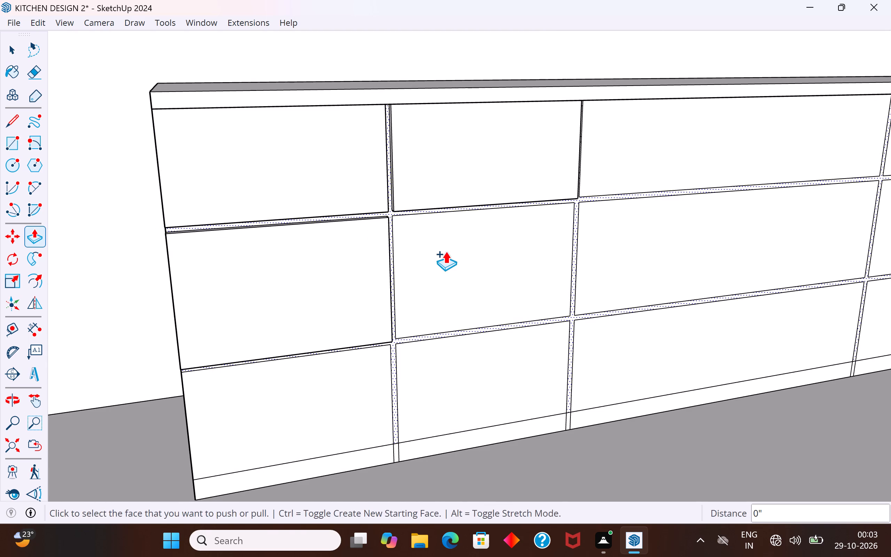
double_click(445, 251)
double_click(434, 349)
double_click(331, 377)
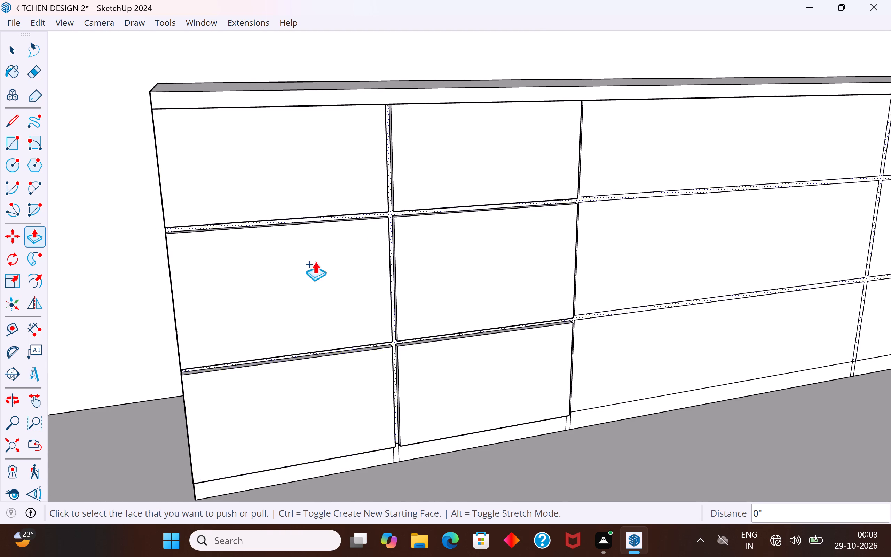
Repeat the 5/8" pull on the three wide drawer fronts of the longer run.
scroll(244, 222, down, 5)
middle_drag(471, 249, 379, 223)
double_click(570, 241)
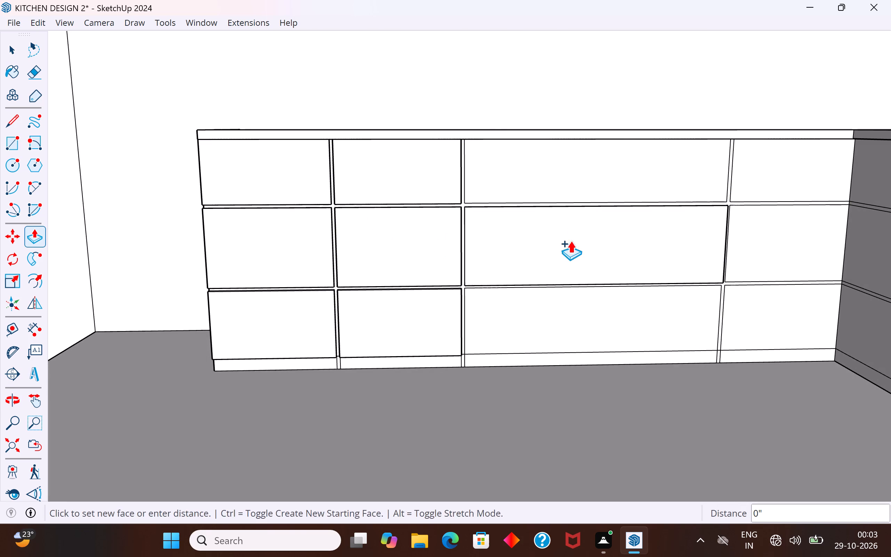
double_click(587, 160)
double_click(545, 314)
Repeat the 5/8" pull on the three narrow drawer fronts of the longer run next to the inner corner.
scroll(430, 226, down, 3)
middle_drag(430, 226, 435, 228)
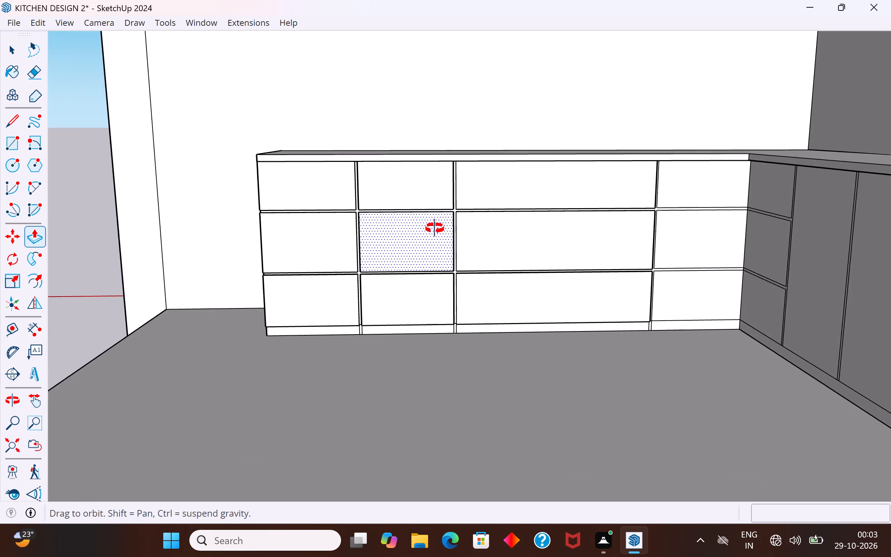
middle_drag(435, 228, 747, 226)
scroll(362, 234, down, 3)
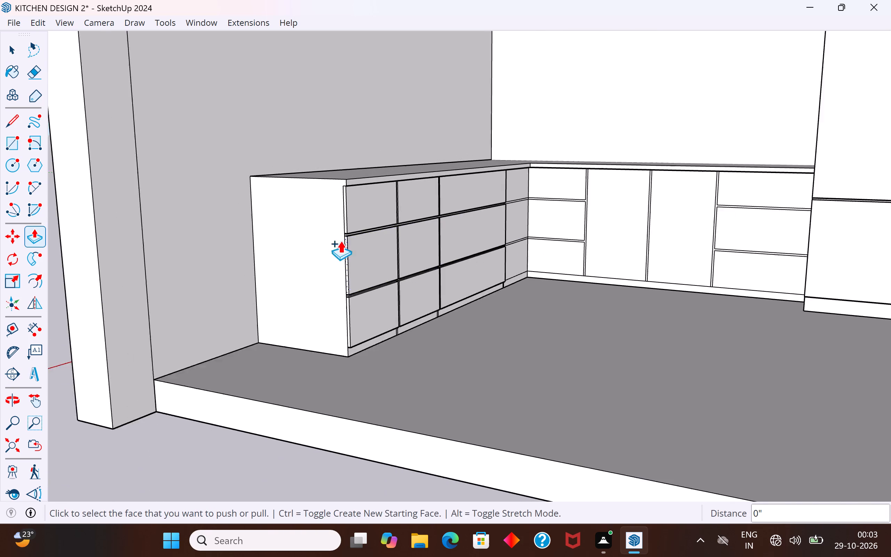
scroll(340, 241, down, 1)
scroll(509, 213, up, 11)
middle_drag(514, 272, 354, 248)
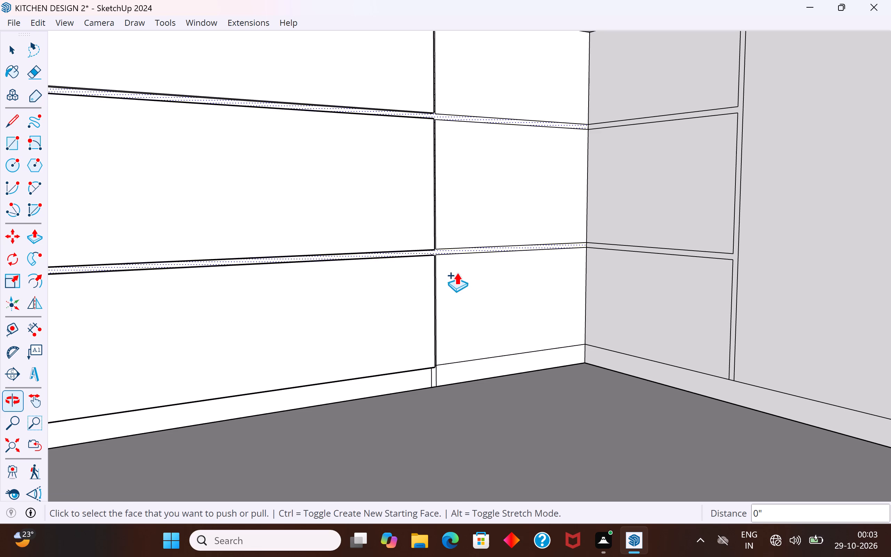
double_click(462, 273)
double_click(484, 189)
double_click(500, 84)
Repeat the 5/8" pull on the shorter run's three drawer fronts next to the inner corner.
scroll(325, 217, down, 3)
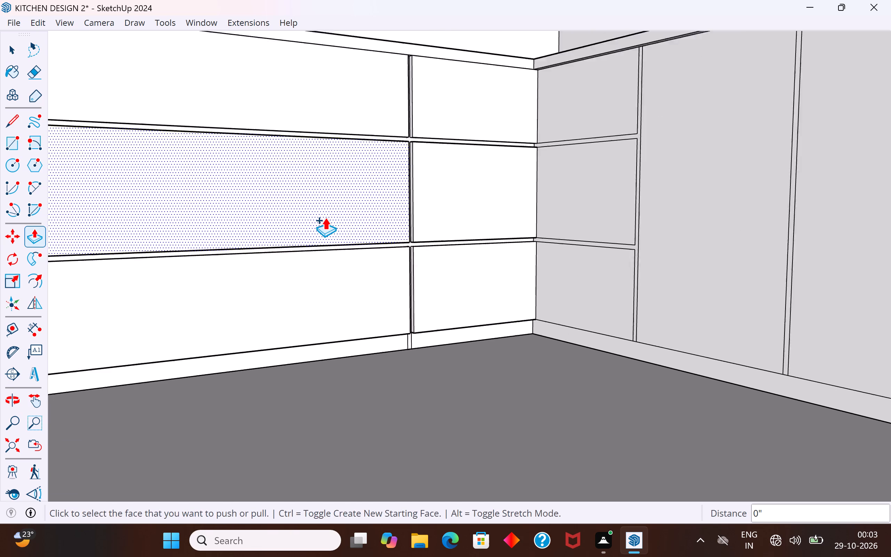
scroll(325, 217, down, 2)
middle_drag(333, 228, 465, 305)
double_click(518, 110)
double_click(512, 175)
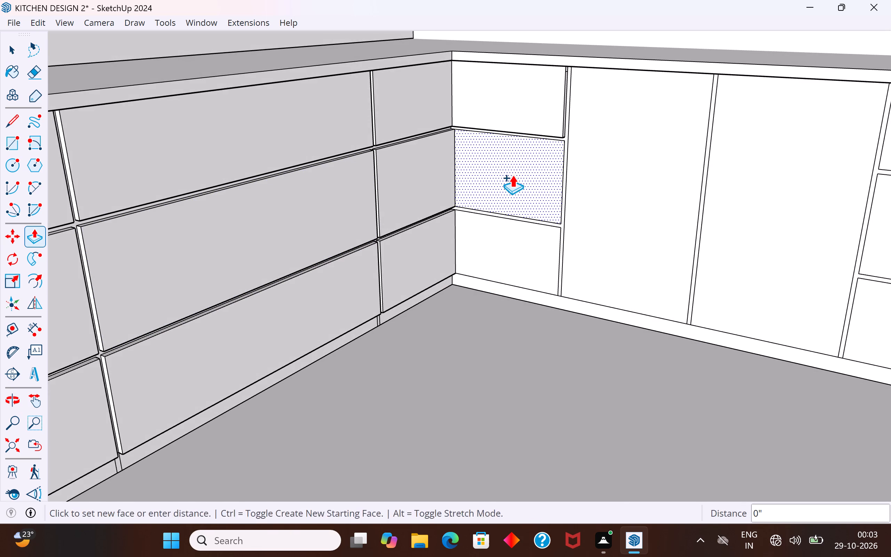
double_click(522, 238)
Repeat the 5/8" pull on the shorter run's three drawer fronts beside the refrigerator.
scroll(327, 249, down, 5)
scroll(304, 338, down, 4)
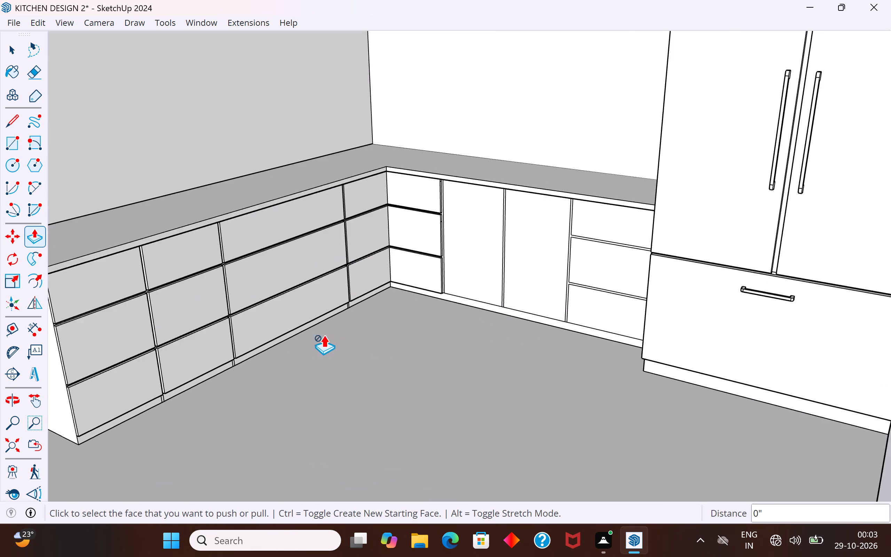
middle_drag(376, 343, 559, 309)
double_click(560, 295)
double_click(559, 250)
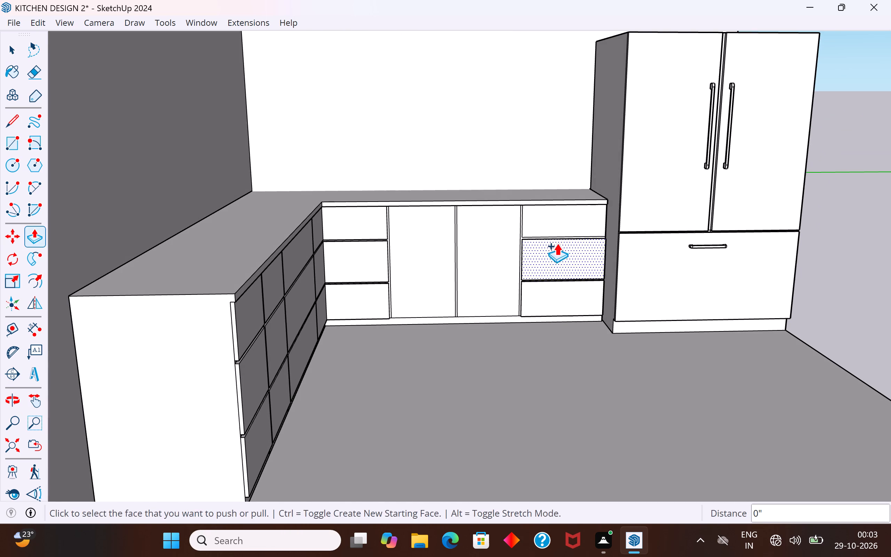
double_click(558, 219)
Repeat the 5/8" pull on the two tall door fronts in the middle of the shorter run.
click(451, 256)
click(451, 256)
double_click(480, 253)
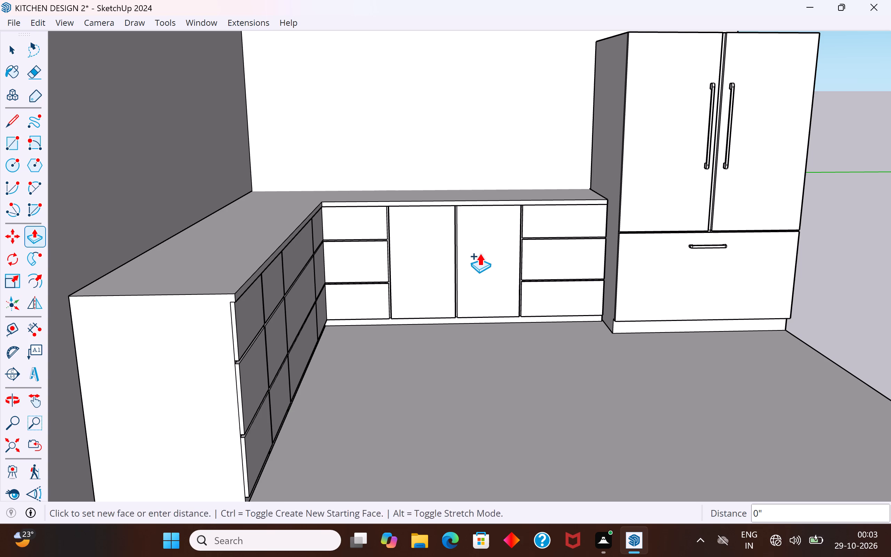
middle_drag(498, 336, 348, 395)
scroll(517, 192, up, 6)
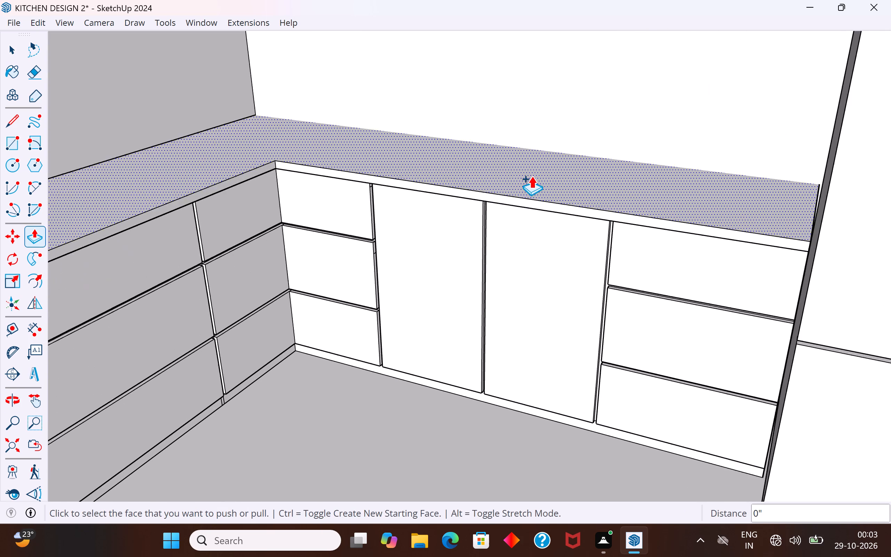
scroll(531, 176, down, 10)
click(17, 49)
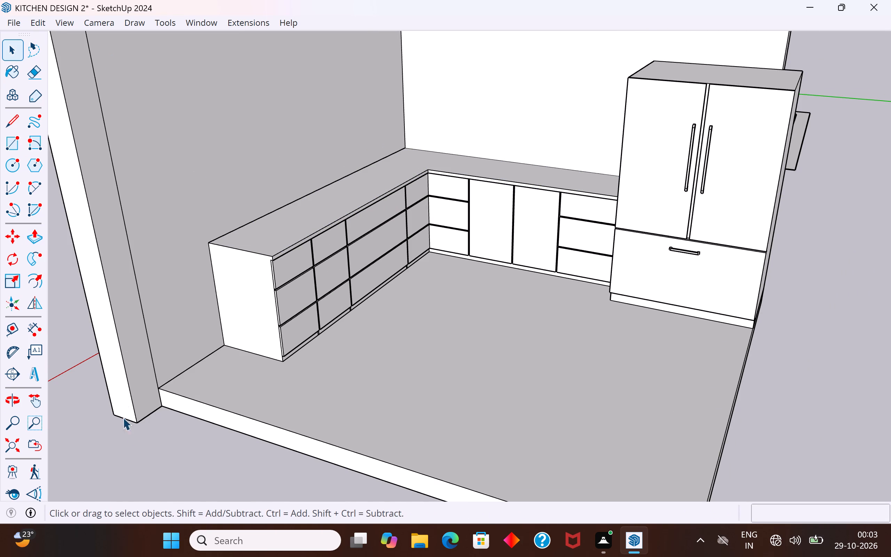
click(135, 438)
Pull the front edge face of the countertop along the longer run outward by 1/2".
scroll(298, 153, down, 6)
middle_drag(307, 239, 458, 182)
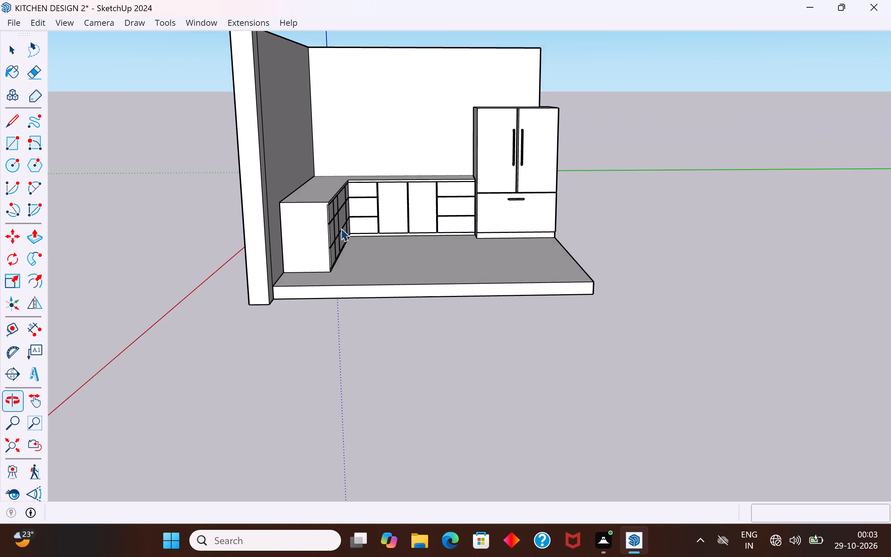
scroll(352, 185, up, 4)
scroll(406, 194, up, 3)
middle_drag(416, 247, 210, 241)
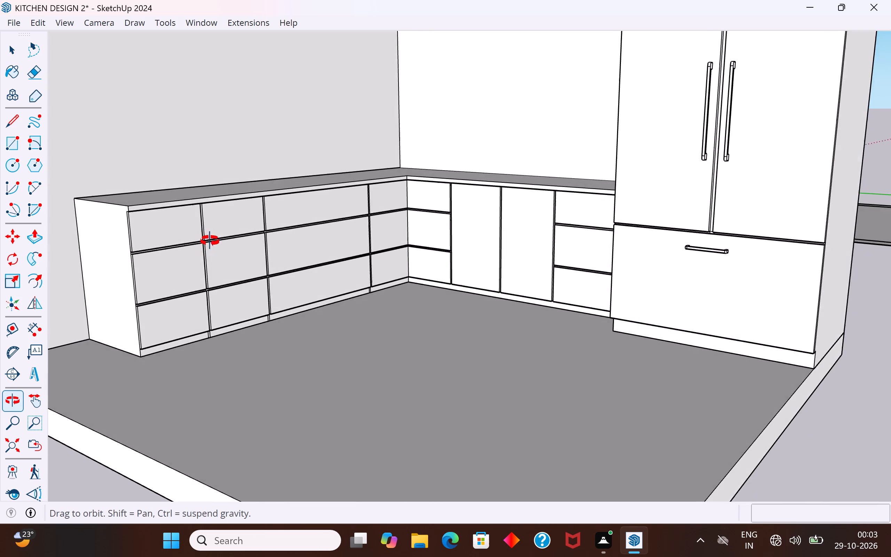
middle_drag(210, 241, 211, 242)
scroll(157, 219, up, 4)
middle_drag(213, 210, 309, 206)
scroll(173, 210, up, 4)
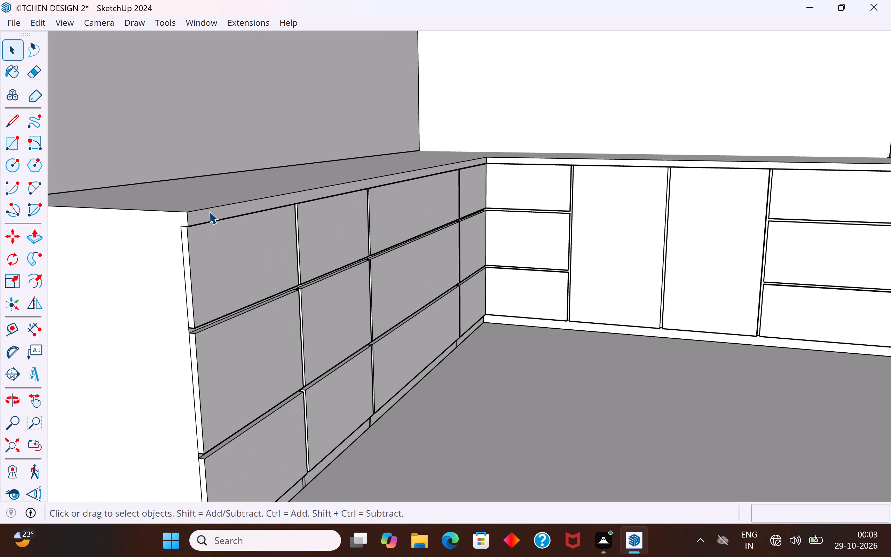
click(215, 214)
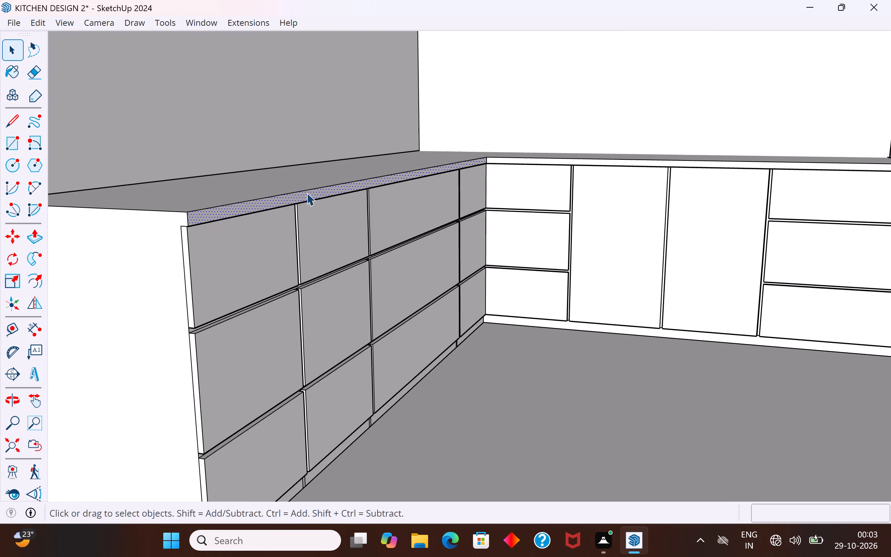
click(34, 234)
scroll(239, 218, up, 3)
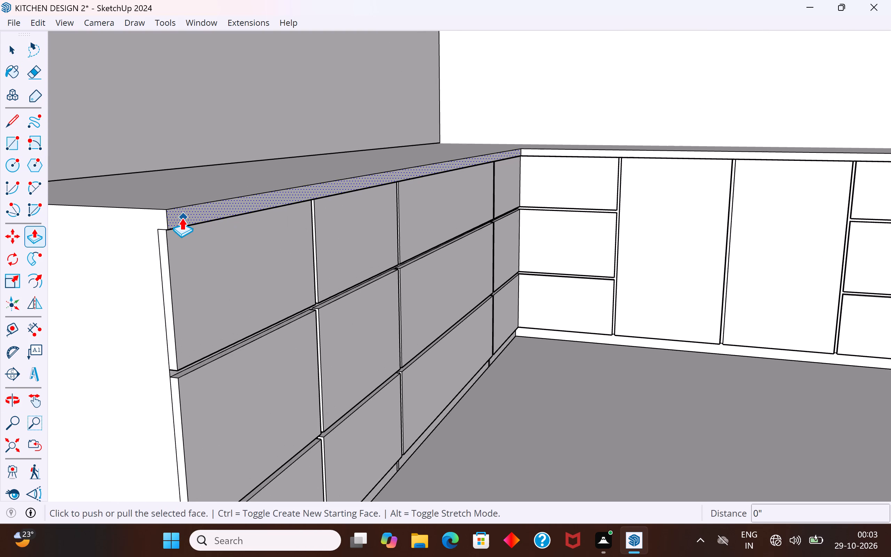
scroll(182, 218, up, 3)
click(183, 215)
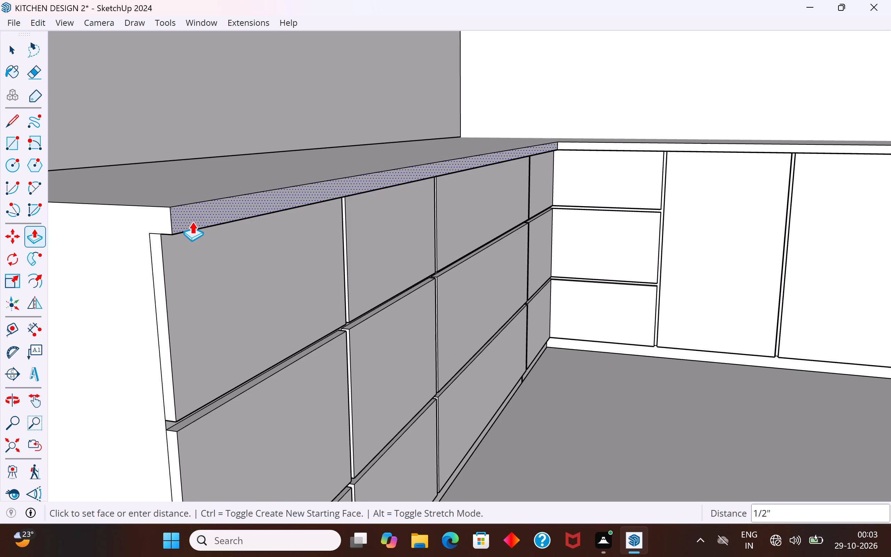
click(192, 221)
click(19, 50)
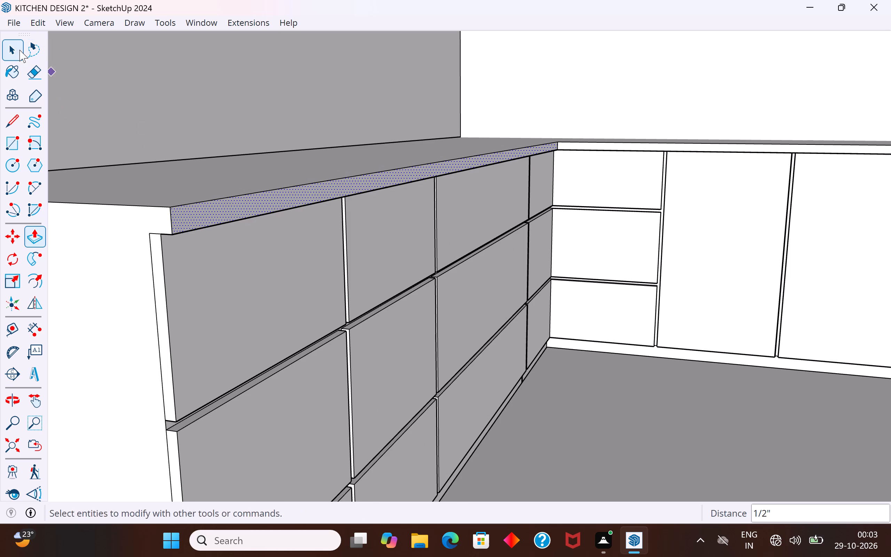
Repeat the 1/2" pull on the countertop's front edge face along the shorter run.
click(589, 143)
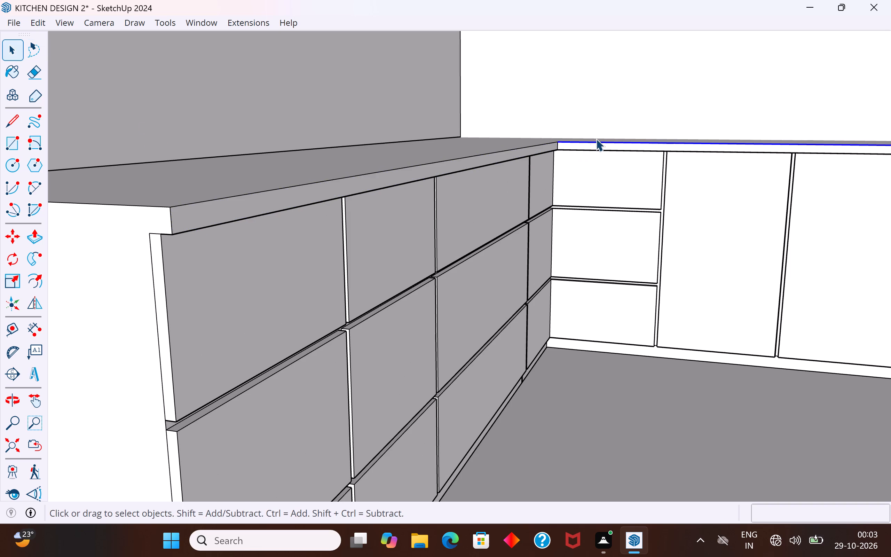
scroll(596, 139, up, 6)
click(611, 155)
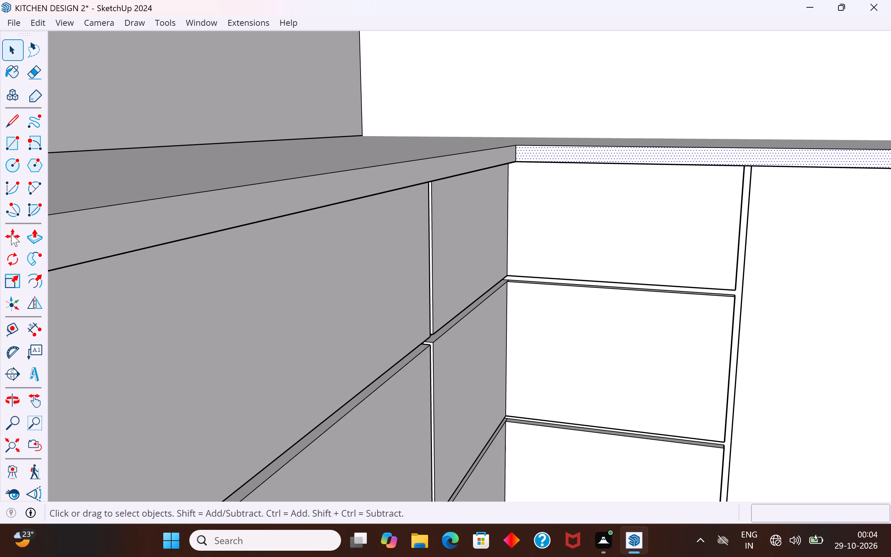
click(31, 237)
scroll(531, 149, up, 3)
double_click(553, 156)
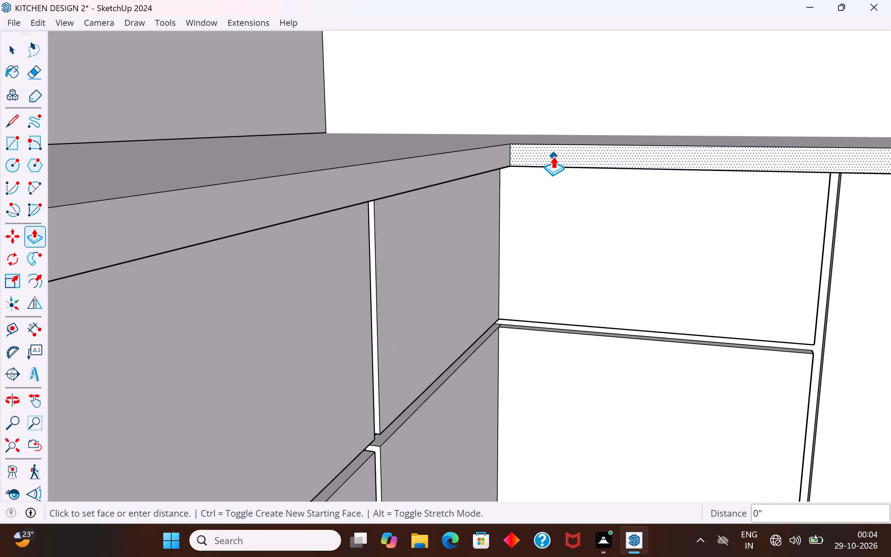
click(16, 48)
Erase the leftover vertical gap lines on the toe-kick face below the longer run's drawers.
scroll(274, 118, down, 7)
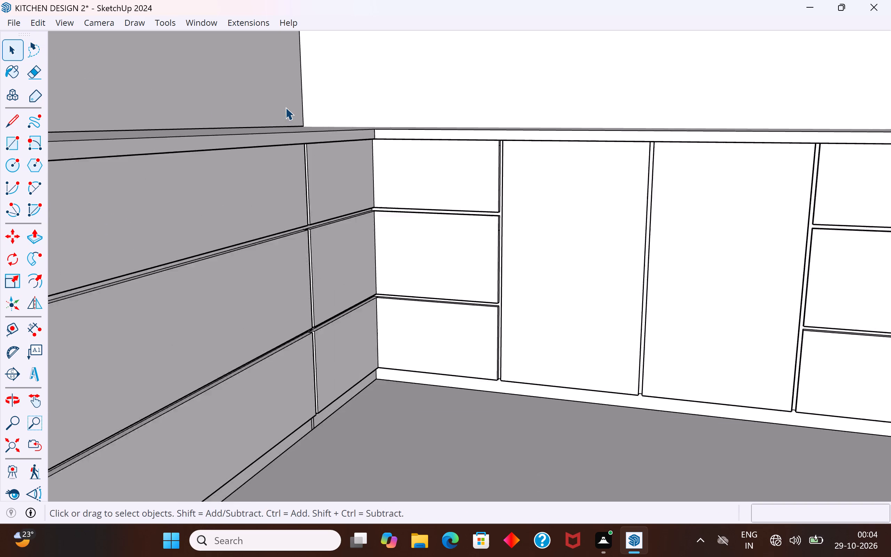
scroll(285, 107, down, 13)
middle_drag(309, 123, 182, 211)
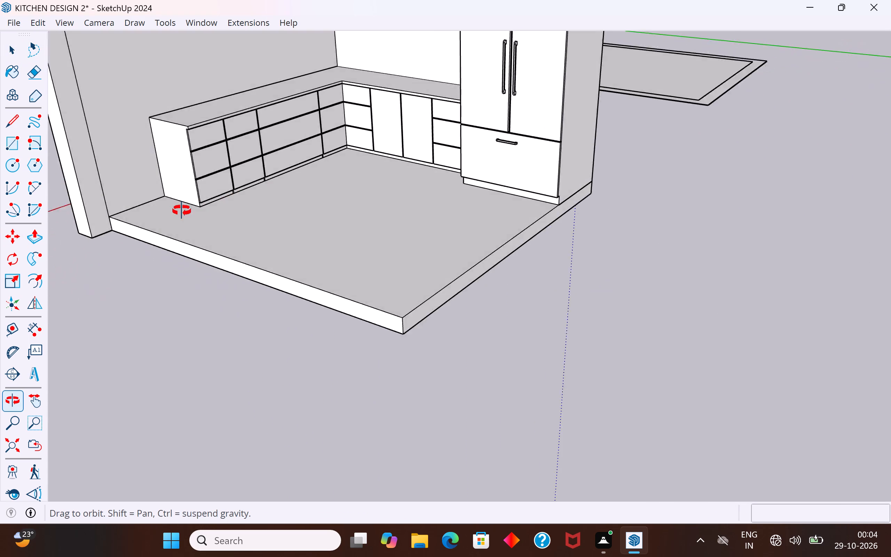
middle_drag(182, 211, 161, 204)
scroll(237, 169, up, 20)
scroll(237, 169, up, 1)
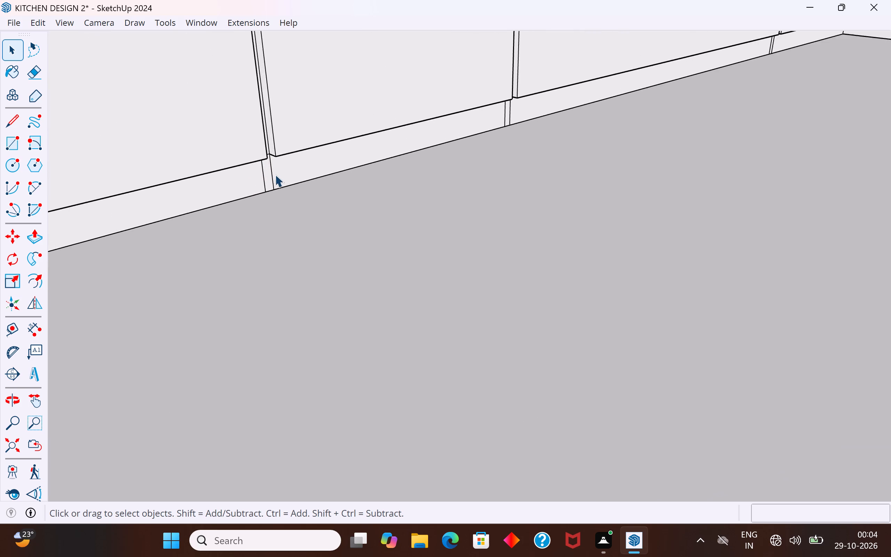
scroll(275, 174, up, 2)
middle_drag(276, 174, 410, 108)
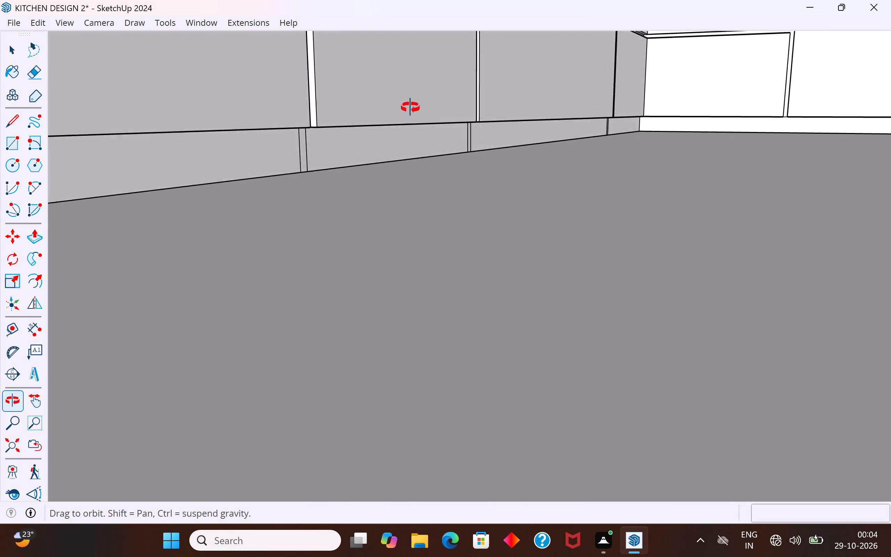
middle_drag(410, 108, 441, 116)
scroll(441, 116, up, 1)
scroll(514, 76, down, 6)
scroll(372, 116, up, 3)
middle_drag(441, 109, 365, 117)
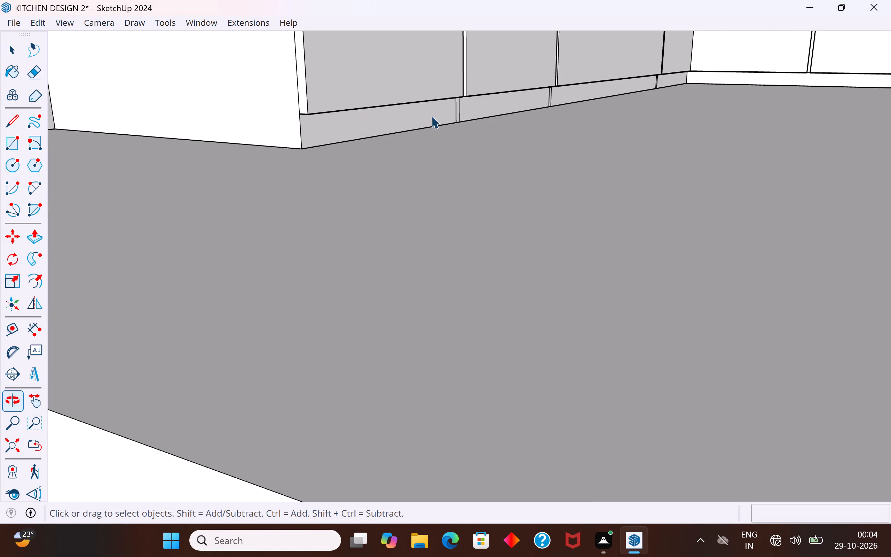
click(325, 132)
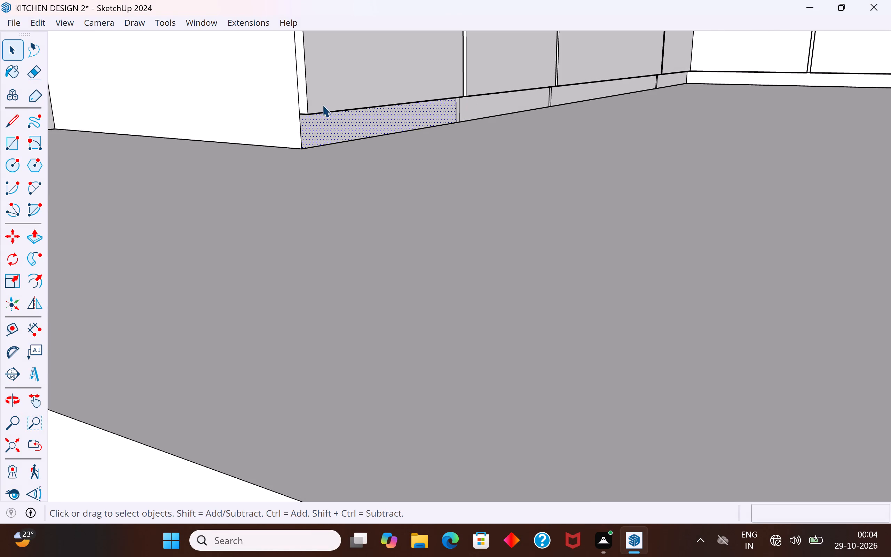
click(89, 453)
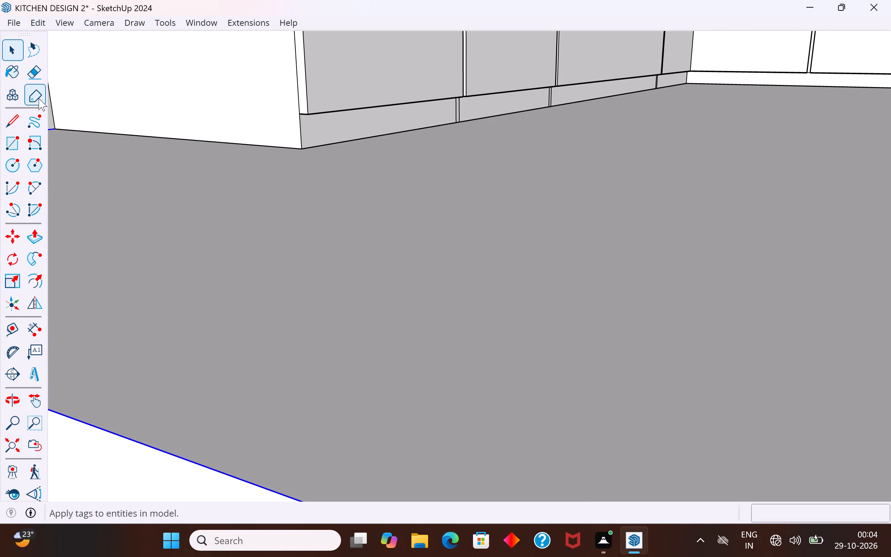
click(33, 74)
scroll(483, 93, up, 7)
drag(458, 115, 385, 133)
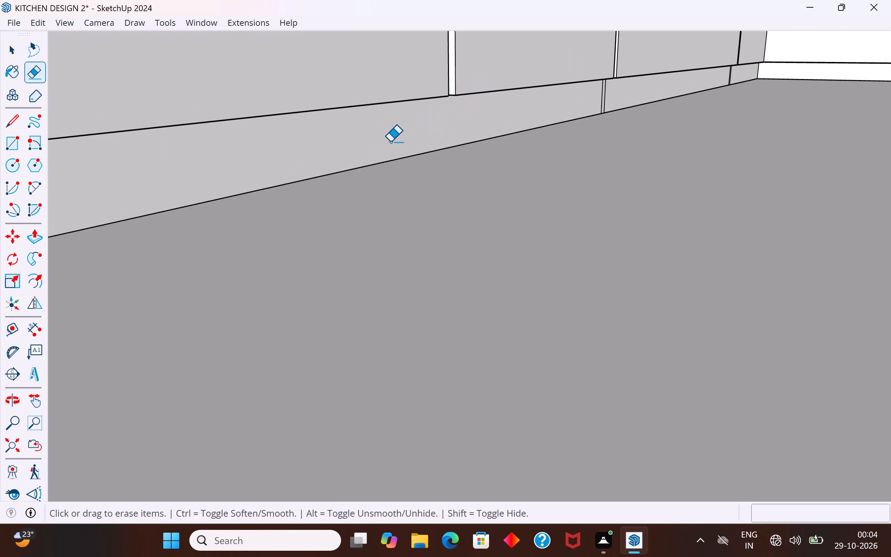
scroll(252, 186, down, 5)
scroll(545, 117, up, 3)
drag(550, 114, 478, 127)
scroll(229, 216, down, 5)
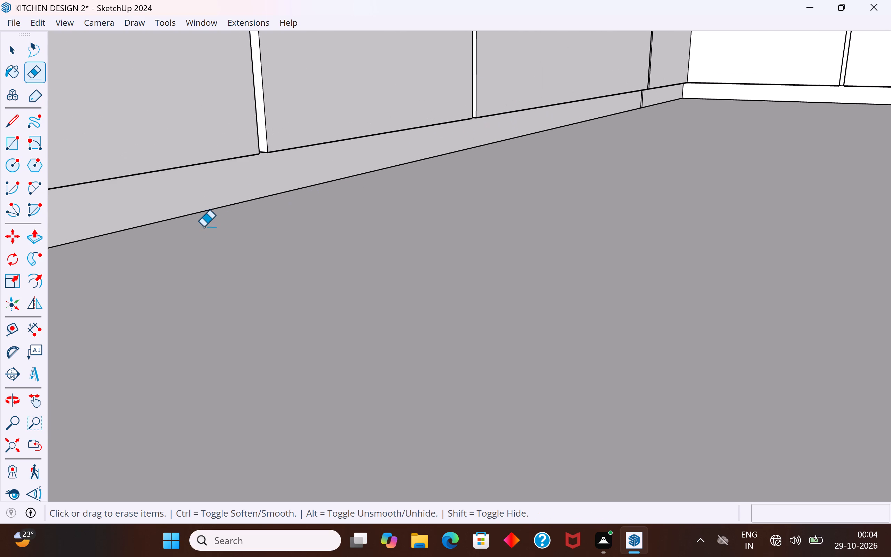
scroll(657, 109, up, 9)
drag(613, 98, 518, 123)
scroll(470, 136, down, 4)
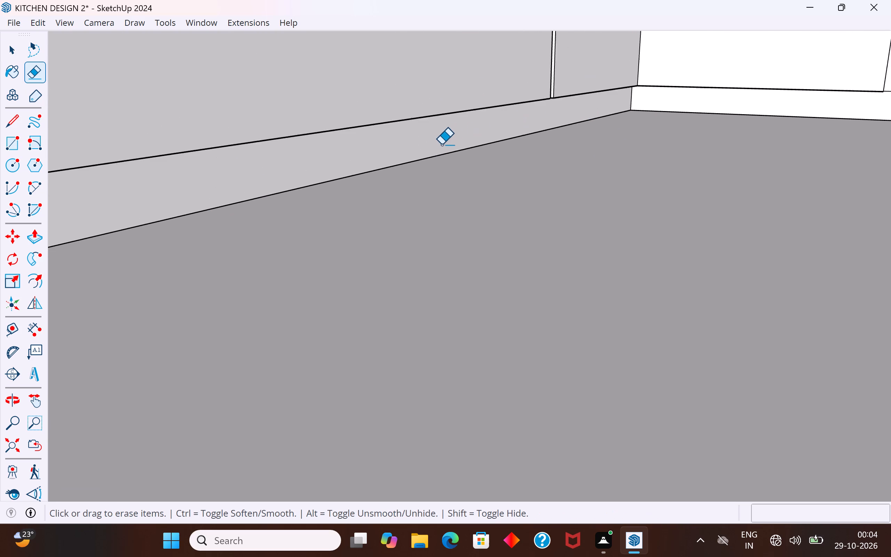
Push the toe-kick face along the longer run inward by about 11/16".
scroll(441, 144, down, 16)
middle_drag(461, 165, 552, 157)
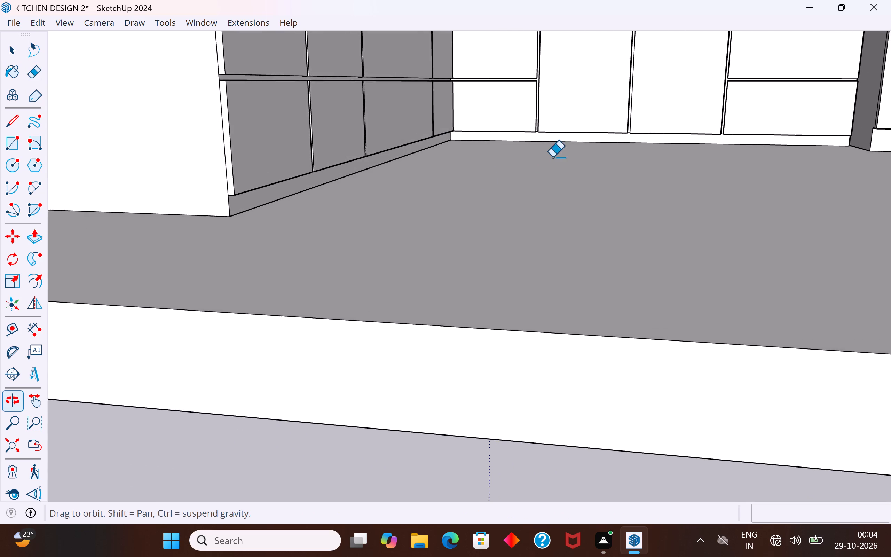
middle_drag(552, 157, 553, 152)
scroll(551, 159, up, 1)
scroll(449, 195, down, 5)
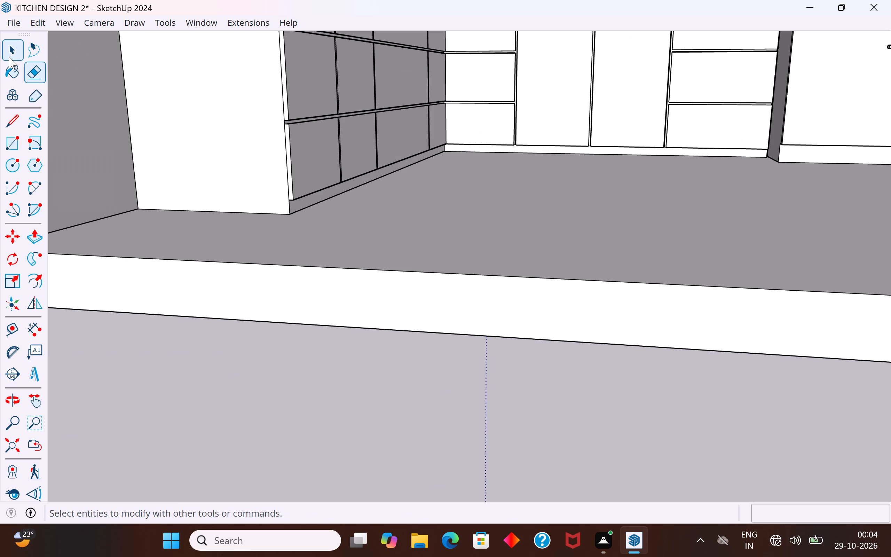
click(10, 49)
middle_drag(299, 185, 278, 164)
scroll(298, 189, up, 4)
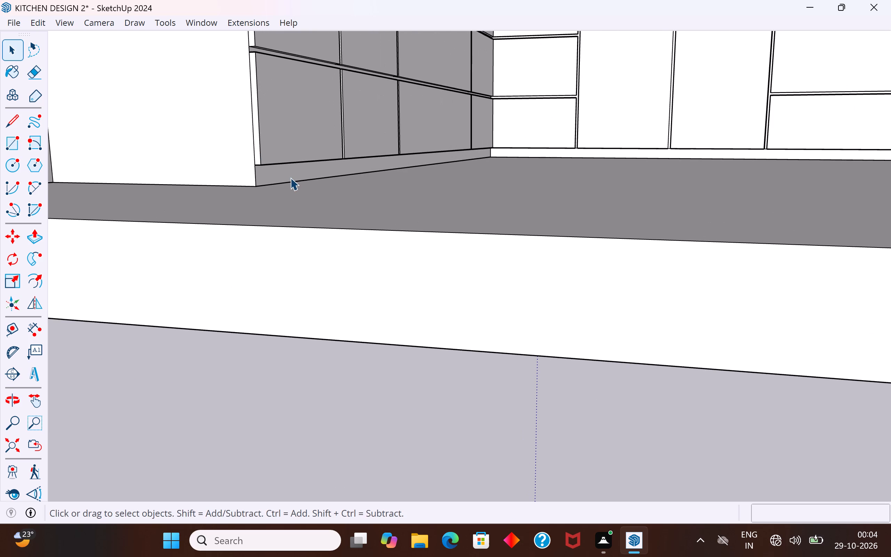
click(290, 178)
click(36, 234)
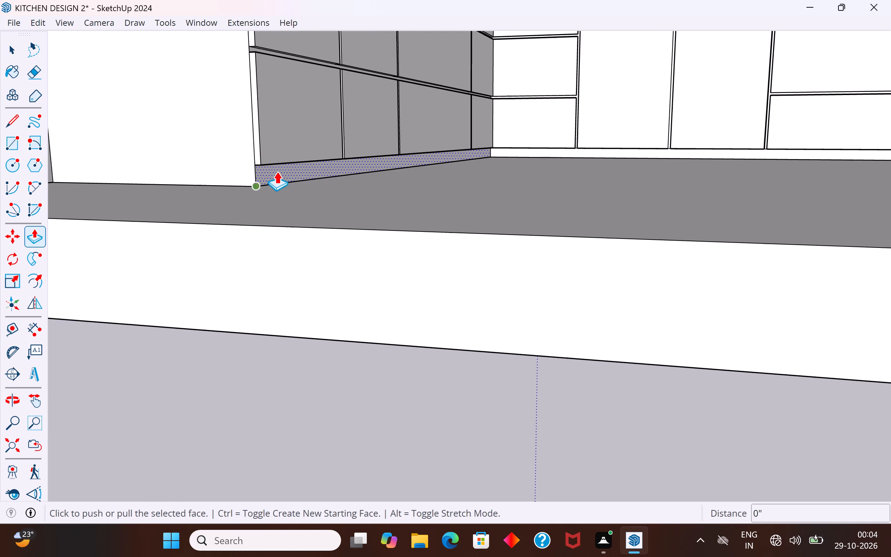
scroll(278, 169, up, 3)
click(258, 175)
click(249, 177)
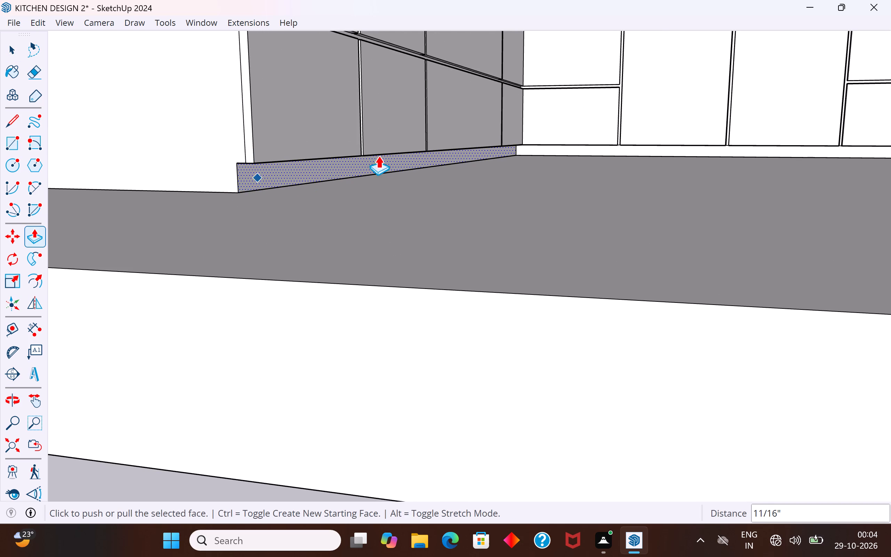
Repeat the same inward push on the toe-kick face along the shorter run.
scroll(533, 125, up, 5)
scroll(547, 163, up, 2)
click(13, 47)
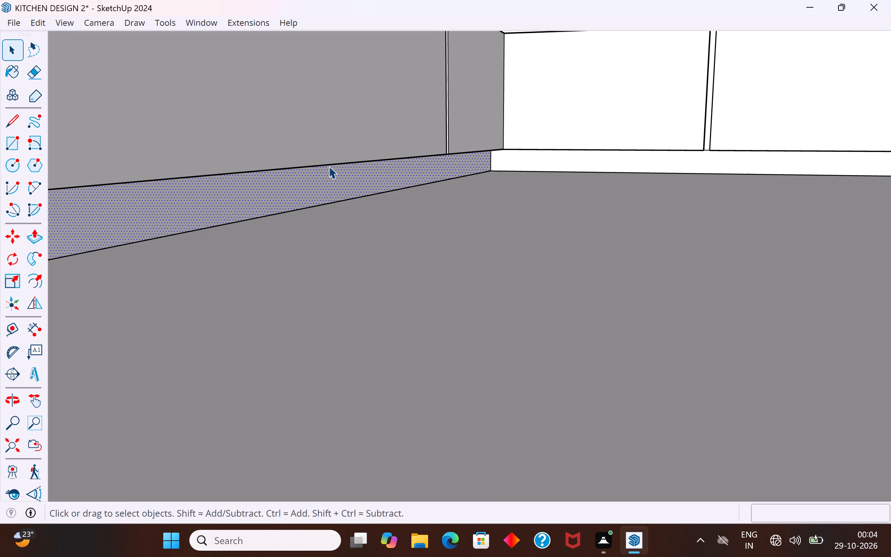
click(507, 160)
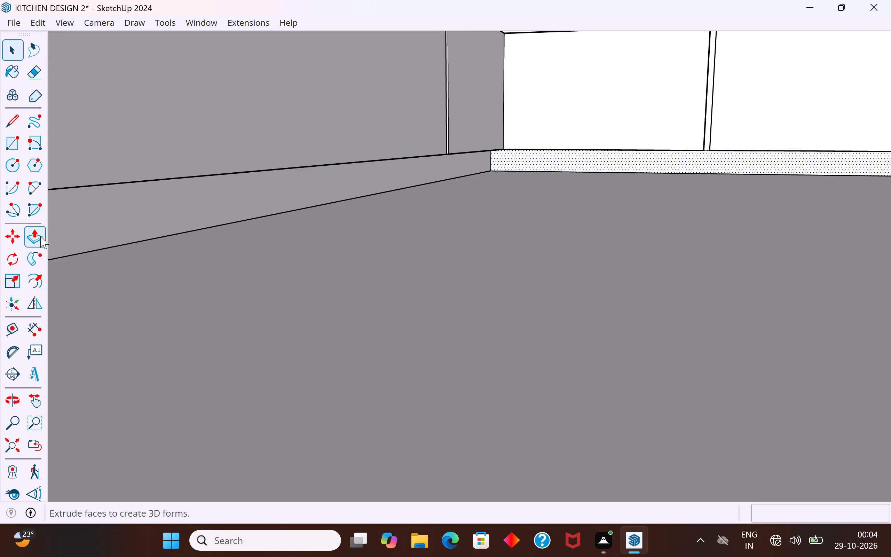
click(40, 236)
double_click(541, 158)
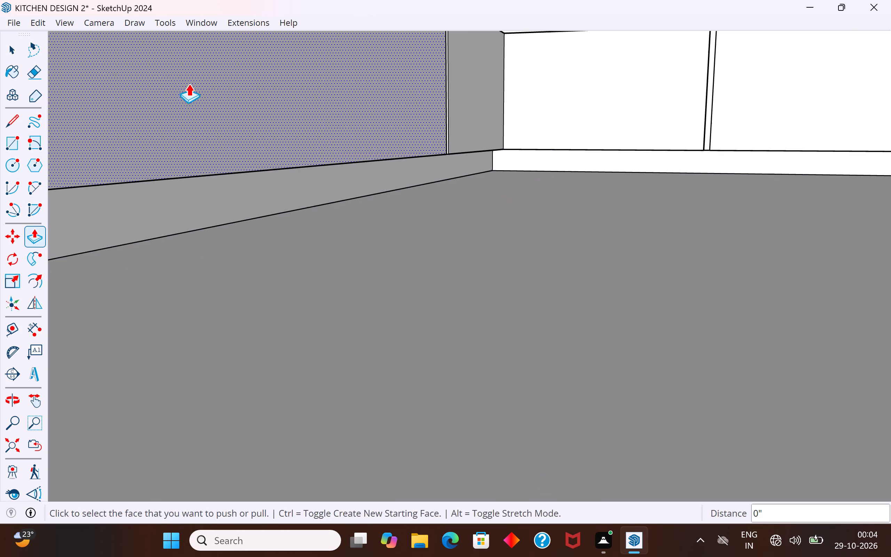
click(21, 50)
Examine the L-shaped counter, its toe kicks and the refrigerator from several angles.
scroll(407, 211, down, 19)
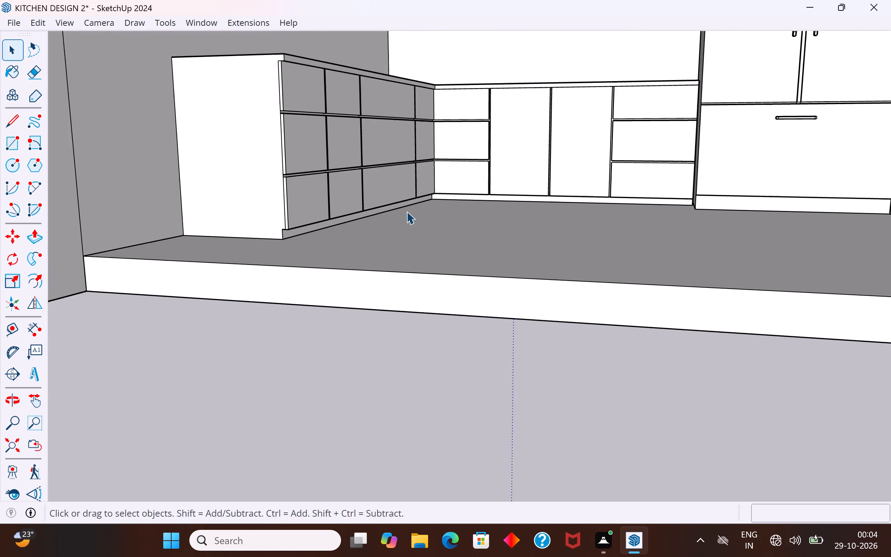
middle_drag(415, 222, 419, 287)
scroll(458, 132, down, 5)
middle_drag(478, 163, 252, 183)
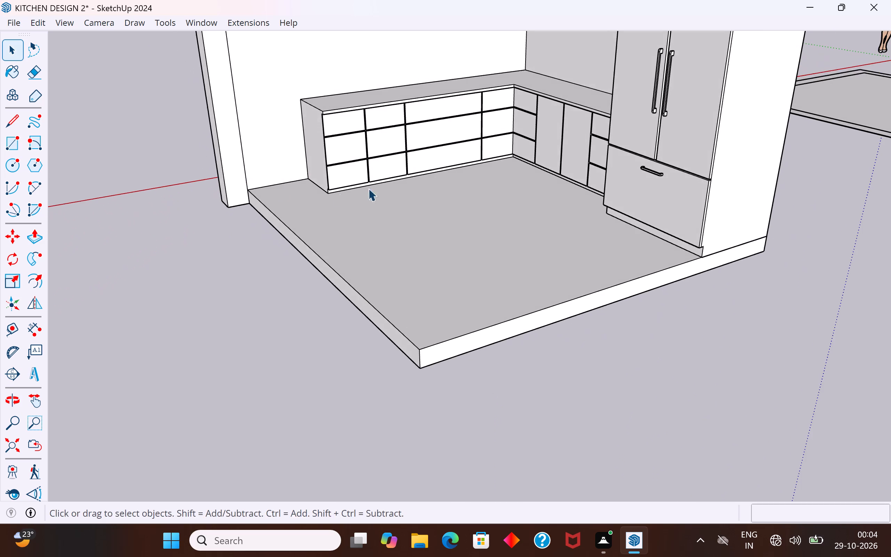
middle_drag(502, 173, 677, 170)
scroll(501, 190, up, 3)
scroll(516, 159, down, 2)
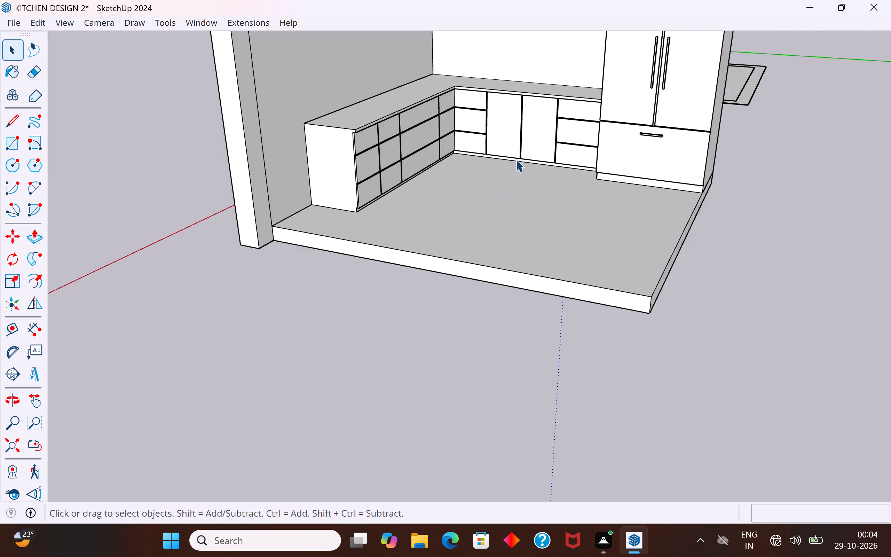
scroll(516, 159, down, 6)
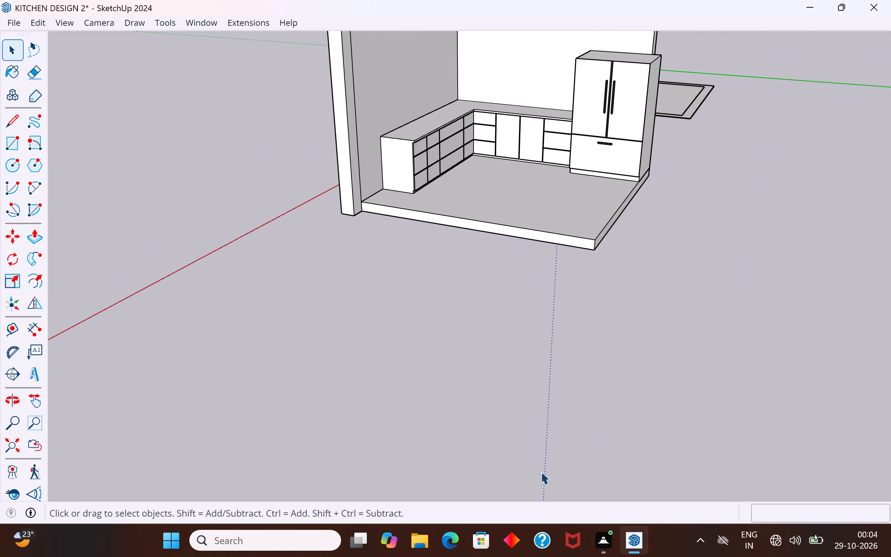
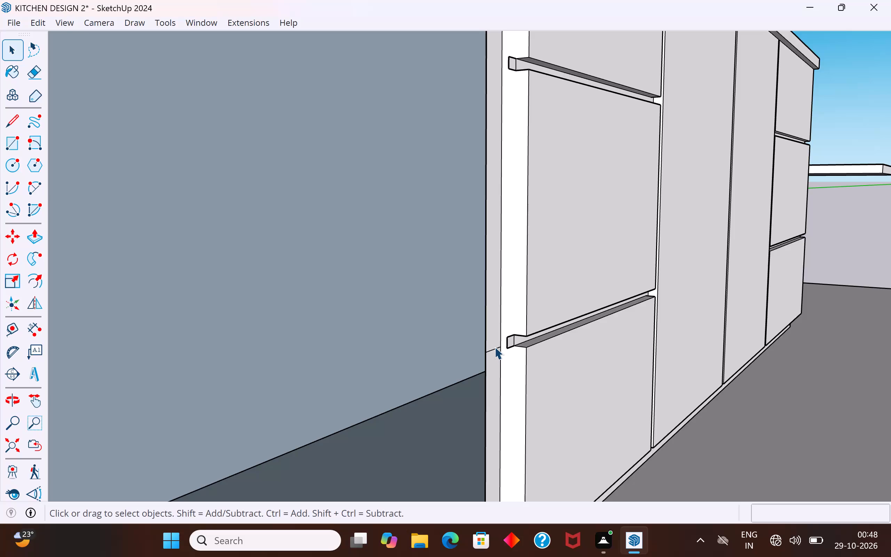
Delete the two stray short edges on the cabinet's narrow end strip, beside the lower drawer handle and near the base.
click(495, 349)
key(Delete)
scroll(485, 367, down, 4)
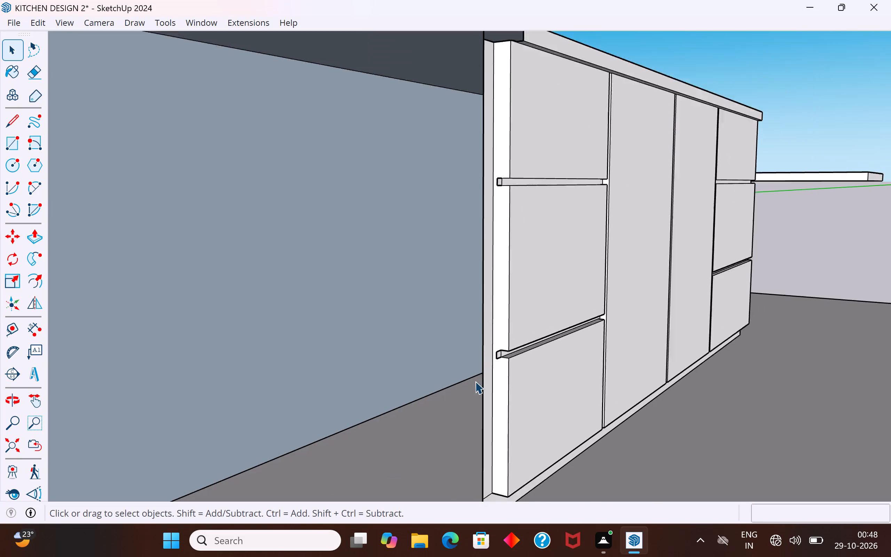
scroll(475, 381, down, 3)
middle_drag(501, 297, 499, 270)
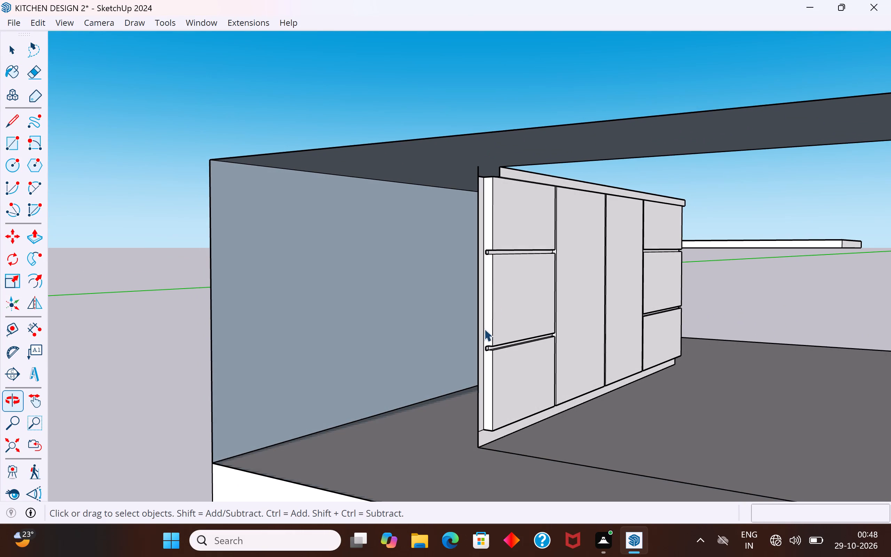
scroll(492, 349, up, 9)
middle_drag(491, 366, 565, 353)
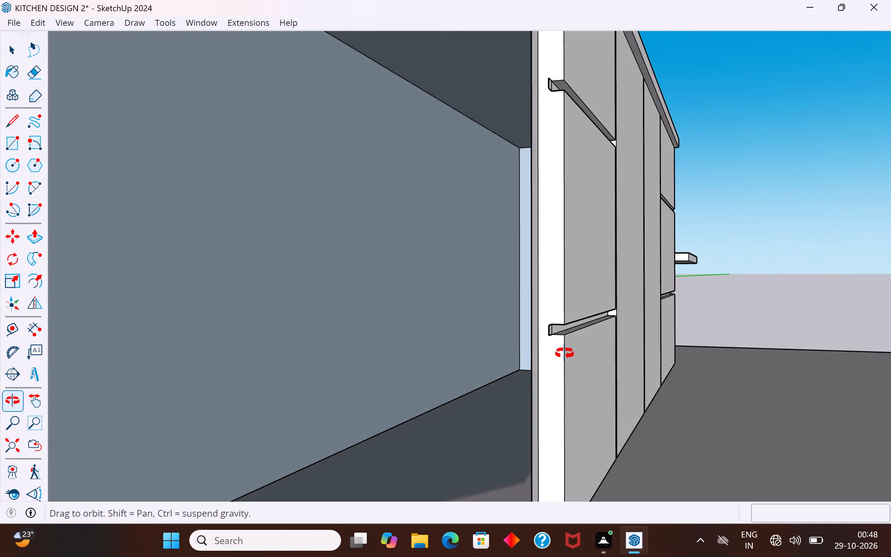
middle_drag(565, 353, 447, 367)
scroll(535, 295, down, 8)
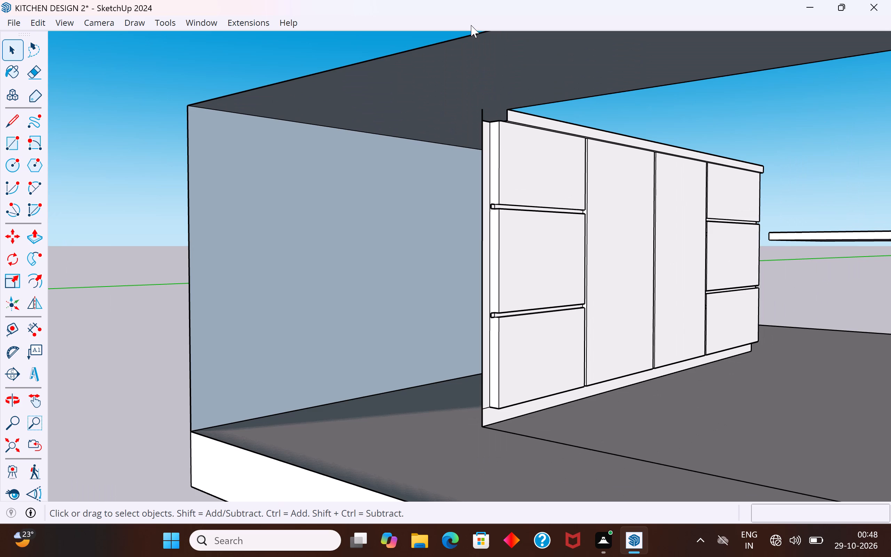
scroll(498, 211, up, 1)
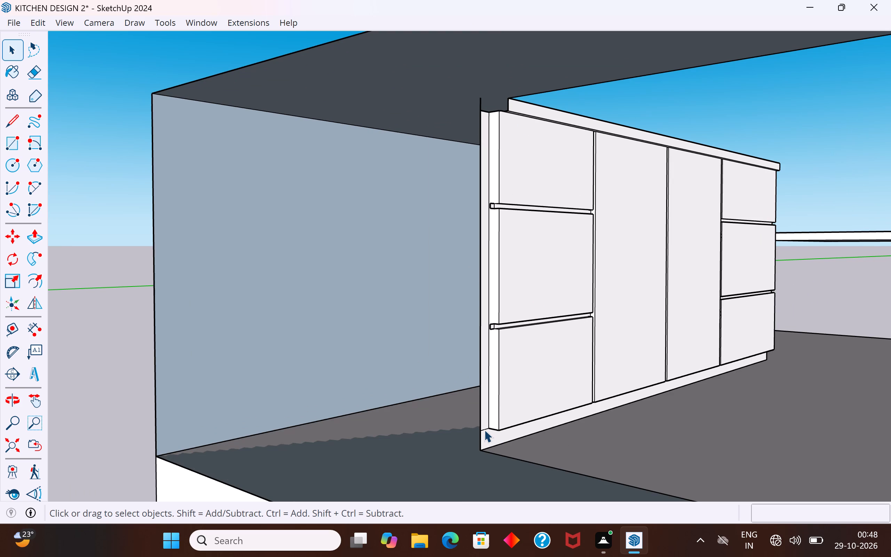
click(484, 430)
key(Delete)
scroll(484, 430, up, 3)
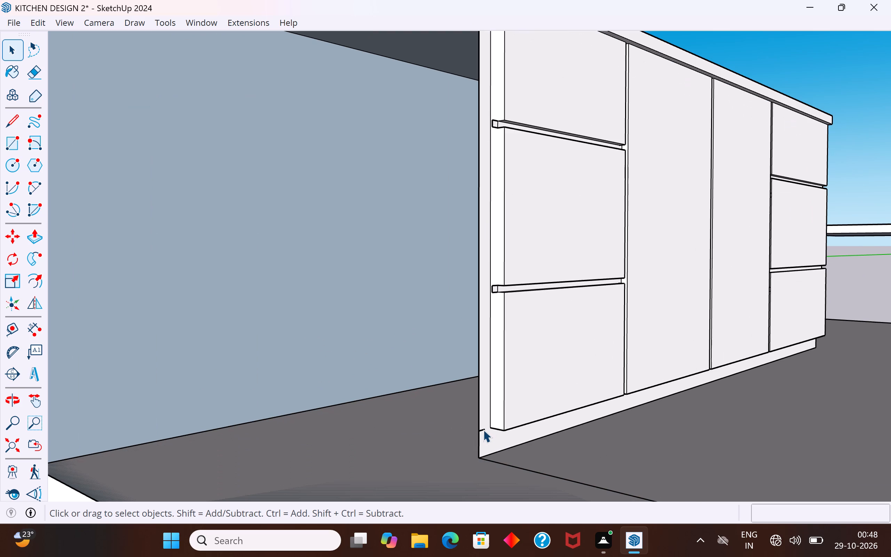
click(482, 430)
key(Delete)
Delete the large horizontal top face covering the cabinet run.
scroll(482, 430, down, 6)
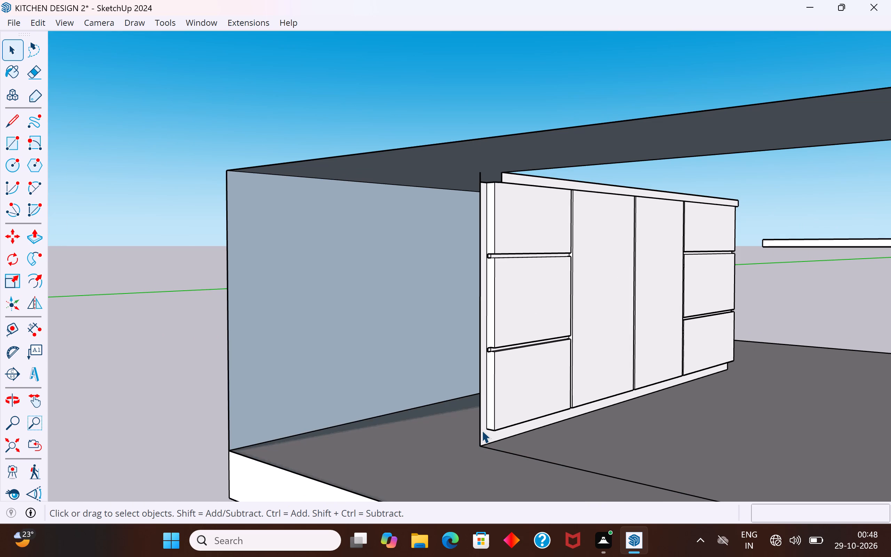
middle_drag(539, 199, 405, 162)
scroll(404, 162, up, 5)
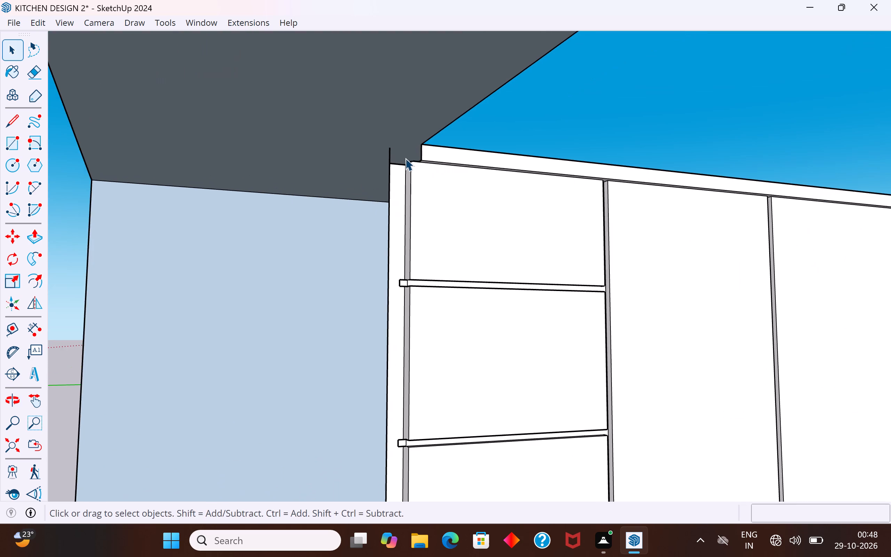
middle_drag(405, 158, 356, 228)
scroll(376, 178, up, 4)
middle_drag(405, 178, 408, 180)
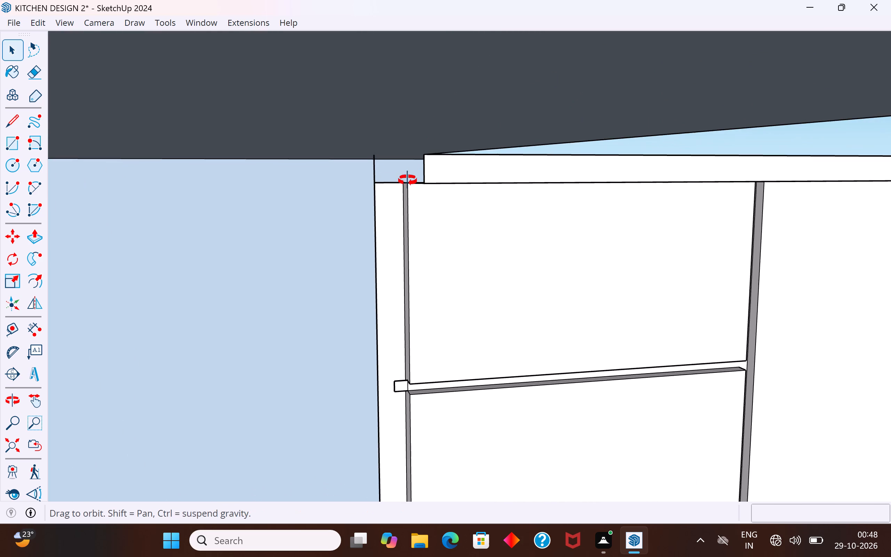
middle_drag(408, 180, 491, 198)
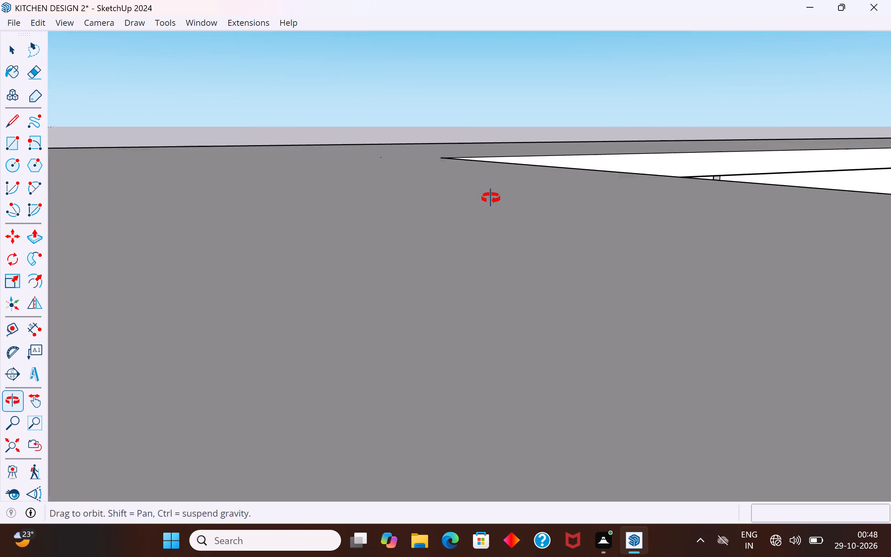
middle_drag(491, 198, 489, 181)
click(445, 121)
middle_drag(449, 174, 412, 168)
key(Delete)
Delete the leftover edge running out from the front strip's end corner across the open floor area.
scroll(381, 185, down, 4)
middle_drag(392, 194, 436, 321)
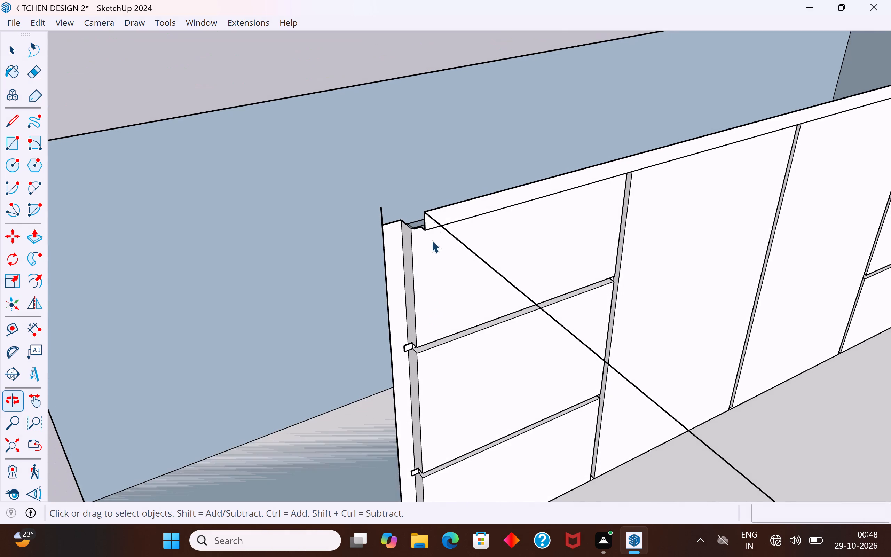
scroll(433, 216, up, 2)
middle_drag(420, 244, 656, 283)
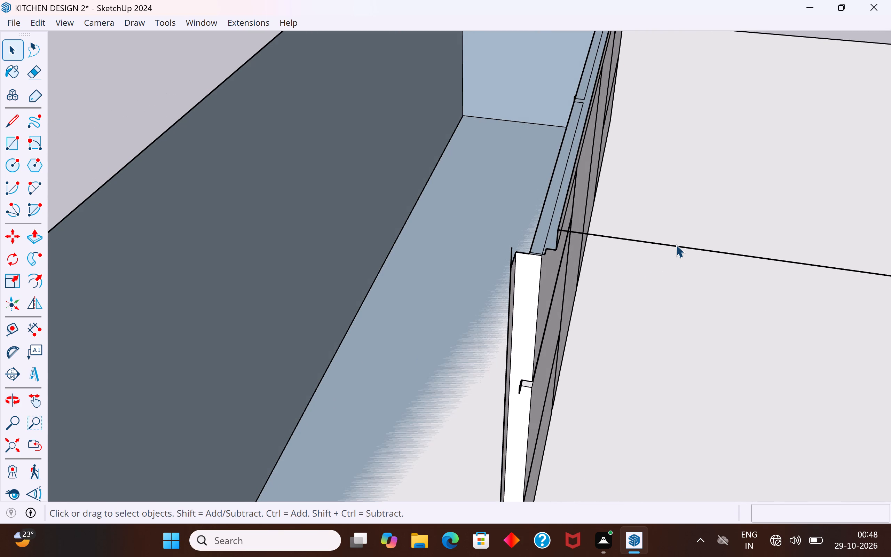
click(676, 245)
key(Delete)
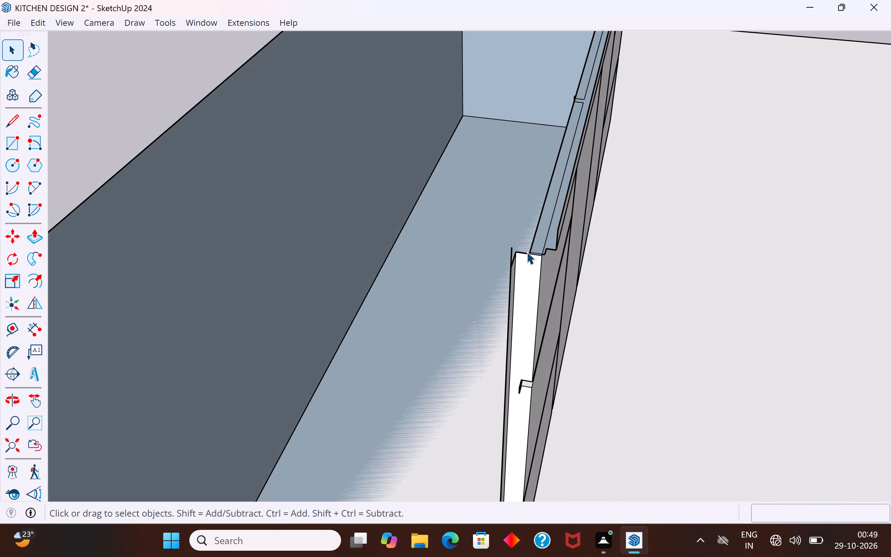
Draw a 1/2" by 1 1/4" rectangle closing the open end of the strip above the drawer fronts.
click(709, 292)
middle_drag(577, 305, 589, 269)
scroll(582, 270, up, 1)
scroll(547, 321, down, 5)
middle_drag(608, 209, 604, 189)
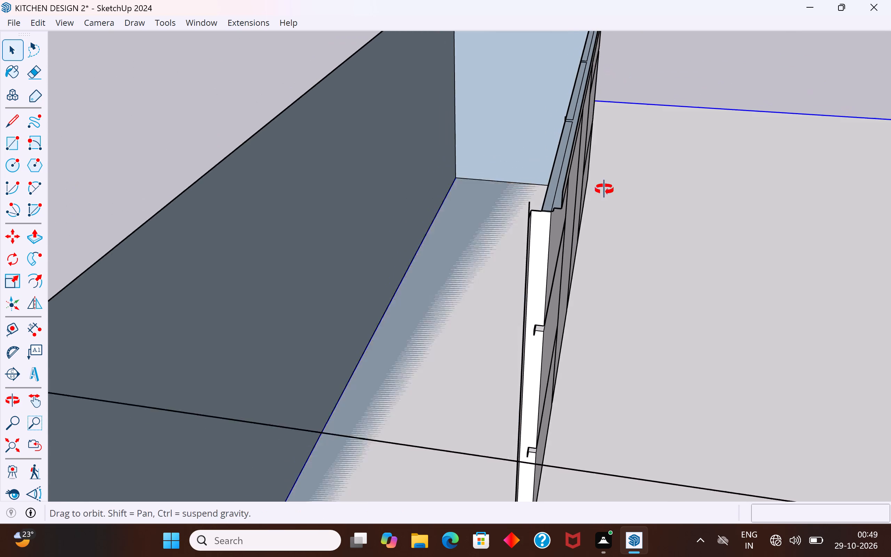
middle_drag(604, 189, 598, 170)
scroll(574, 197, down, 4)
middle_drag(559, 203, 533, 196)
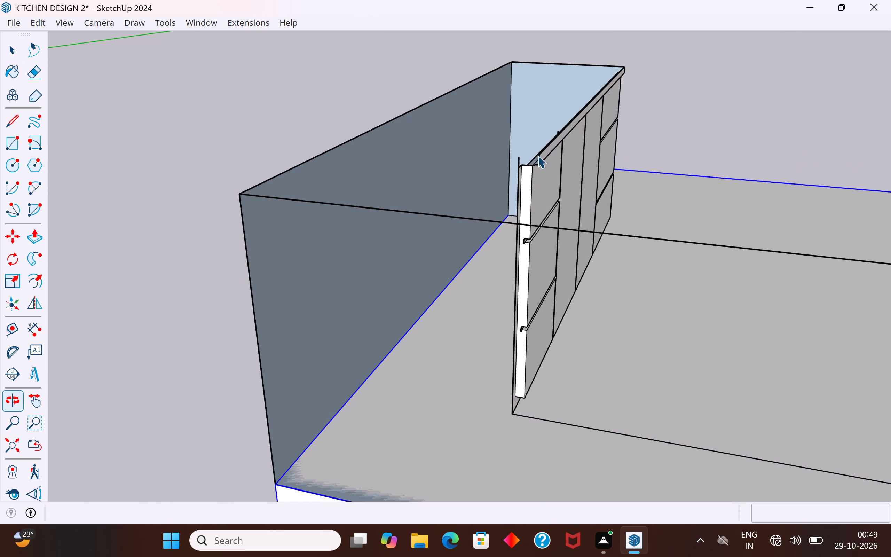
scroll(538, 154, up, 3)
middle_drag(536, 160, 545, 125)
scroll(543, 124, up, 4)
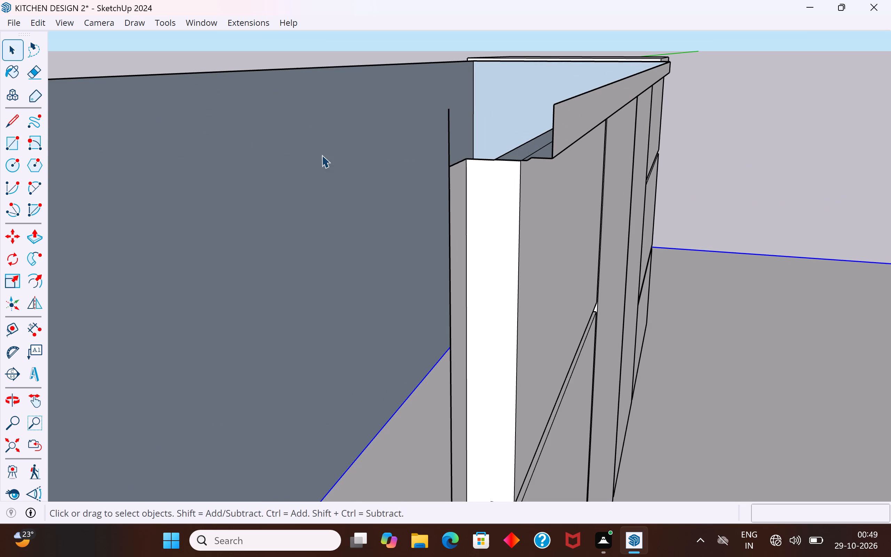
click(11, 147)
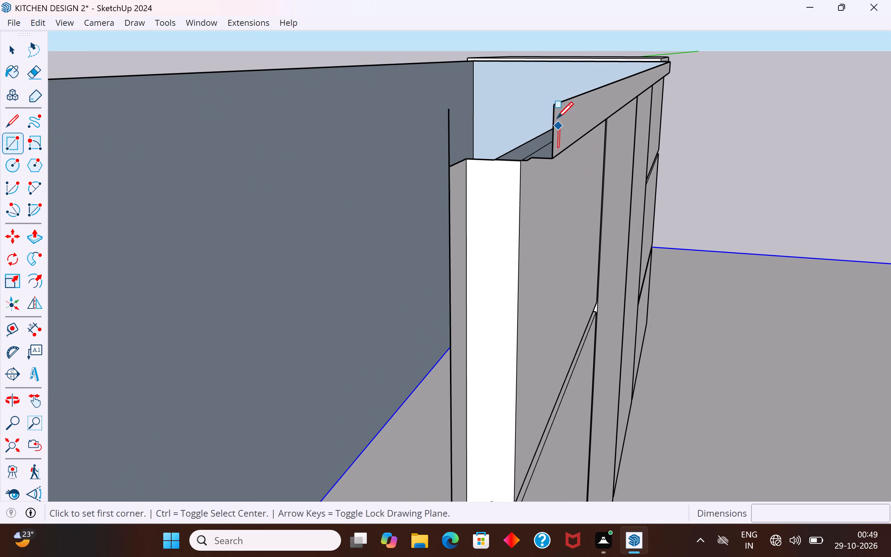
click(550, 106)
click(531, 158)
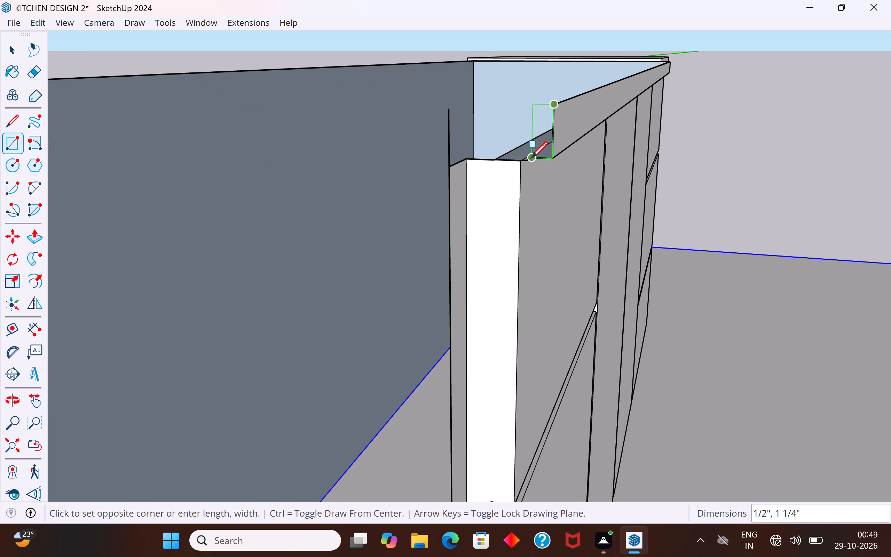
middle_drag(530, 203, 468, 281)
scroll(465, 251, up, 3)
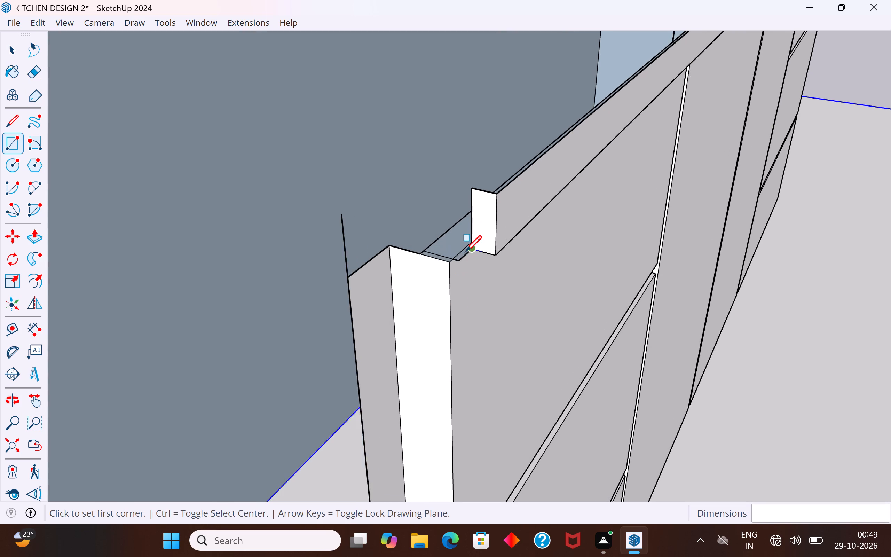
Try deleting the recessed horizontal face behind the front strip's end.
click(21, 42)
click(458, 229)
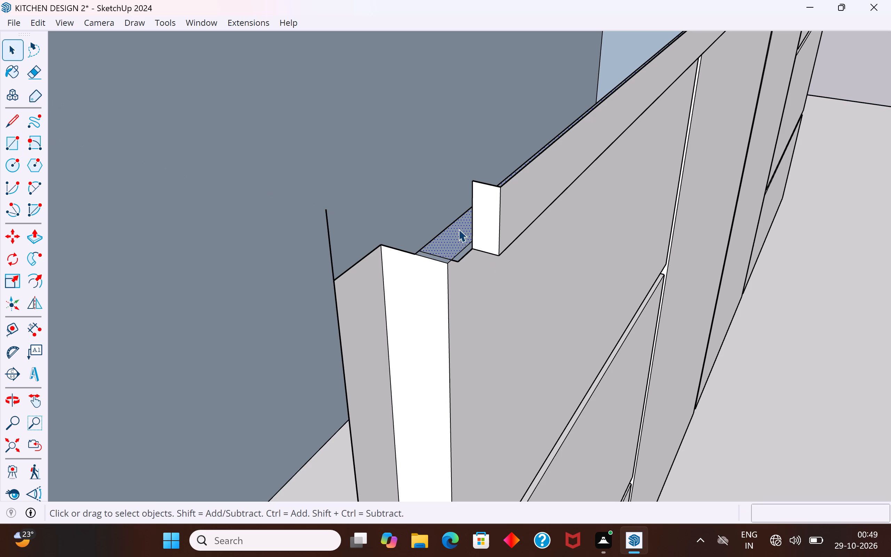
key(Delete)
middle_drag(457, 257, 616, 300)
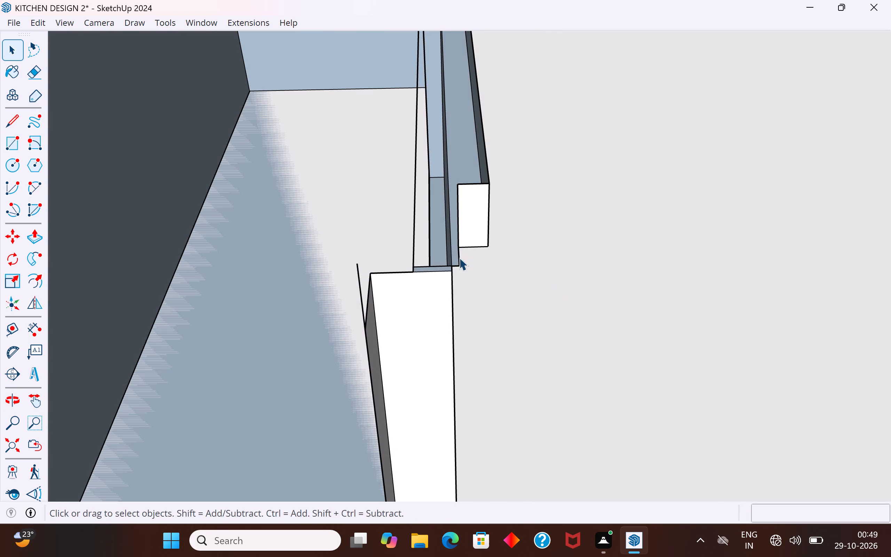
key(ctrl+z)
Delete the short dividing edge across the recessed horizontal face beside the drawer end panel's top.
scroll(449, 265, up, 3)
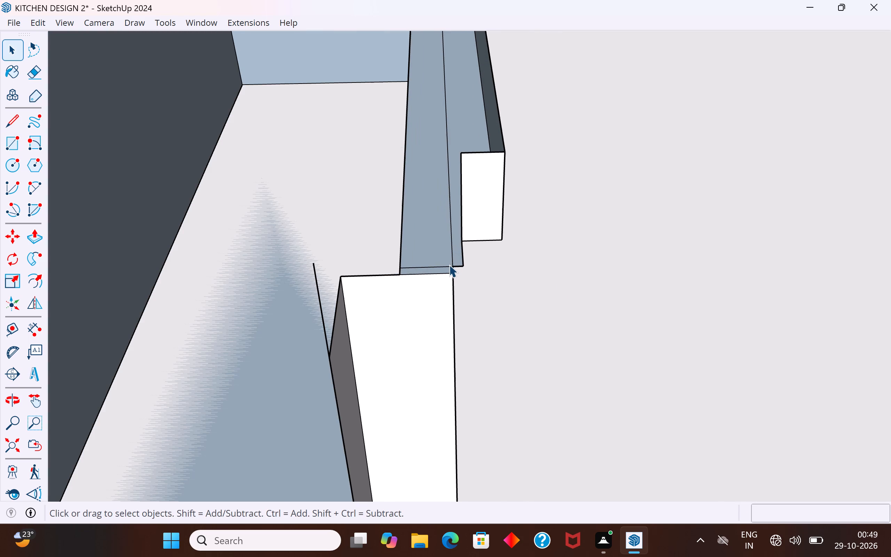
click(445, 267)
key(Delete)
Draw a 1 1/4" by 1/2" upright rectangle from the front strip's inner top corner down to the notch corner below.
middle_drag(477, 251, 355, 252)
scroll(726, 309, down, 10)
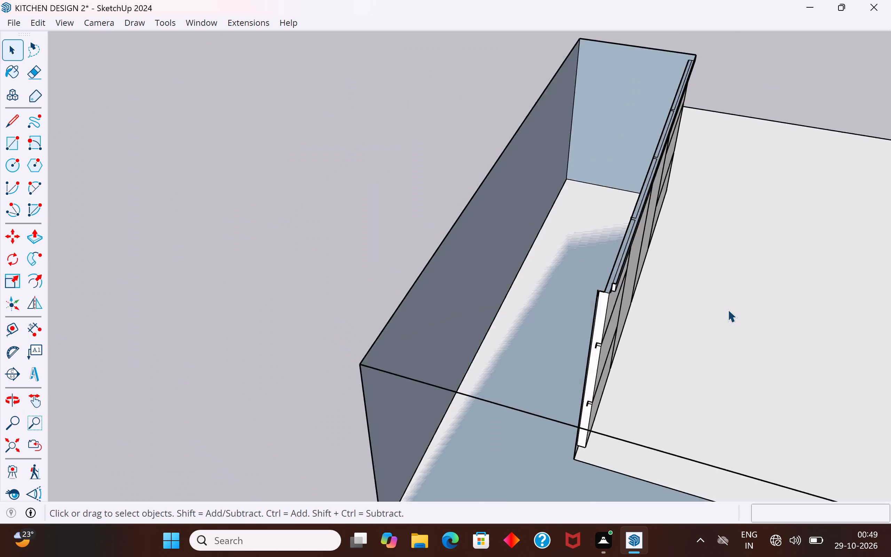
scroll(728, 309, down, 1)
middle_drag(696, 303, 597, 229)
scroll(549, 259, up, 6)
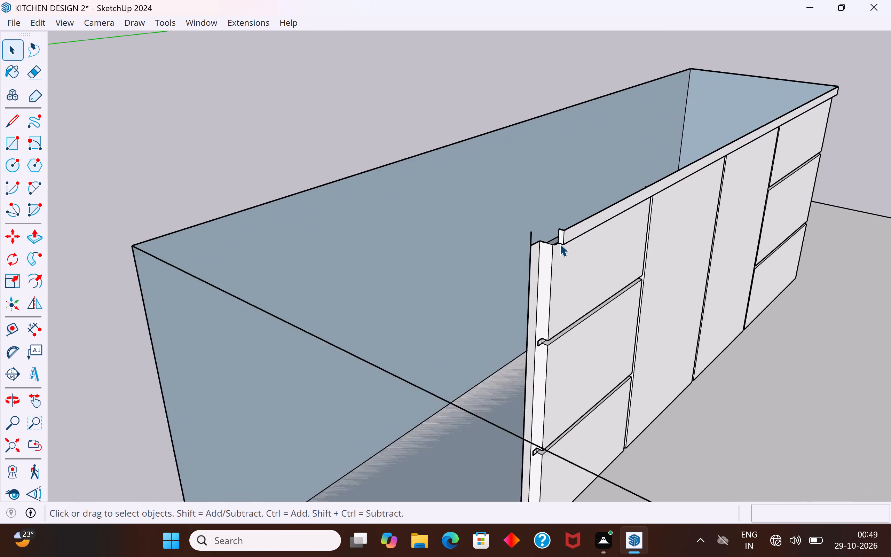
scroll(560, 244, up, 18)
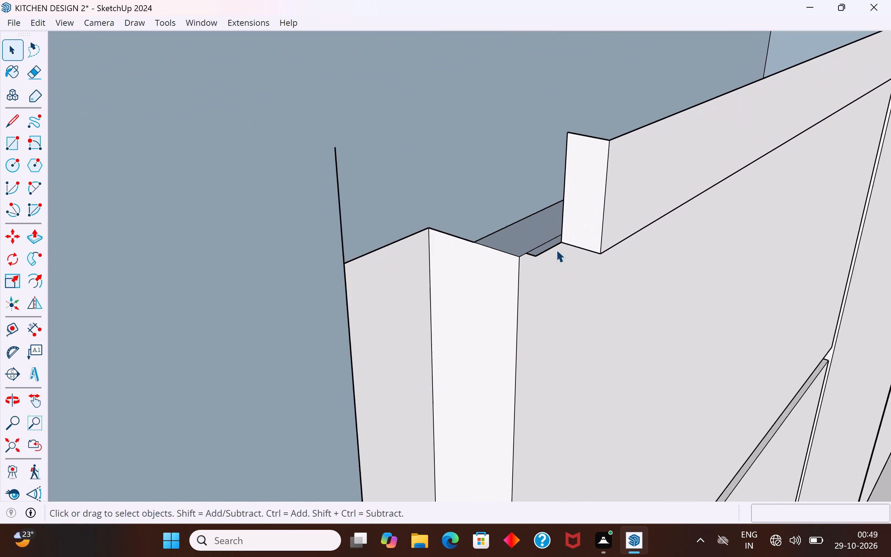
scroll(556, 250, up, 1)
click(16, 145)
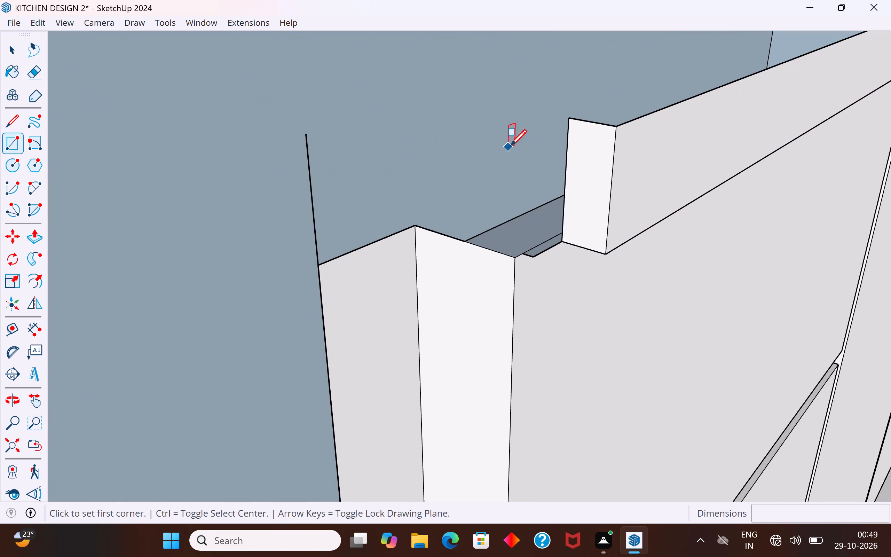
click(569, 120)
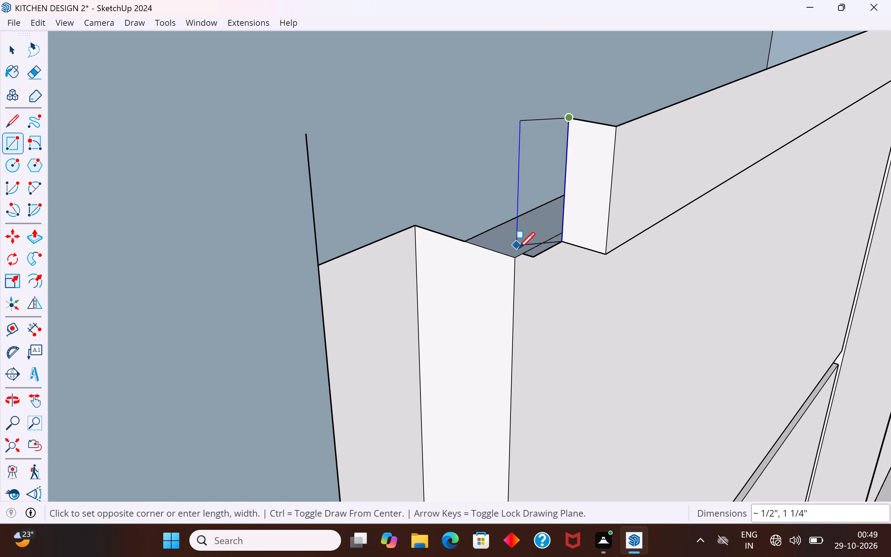
click(533, 259)
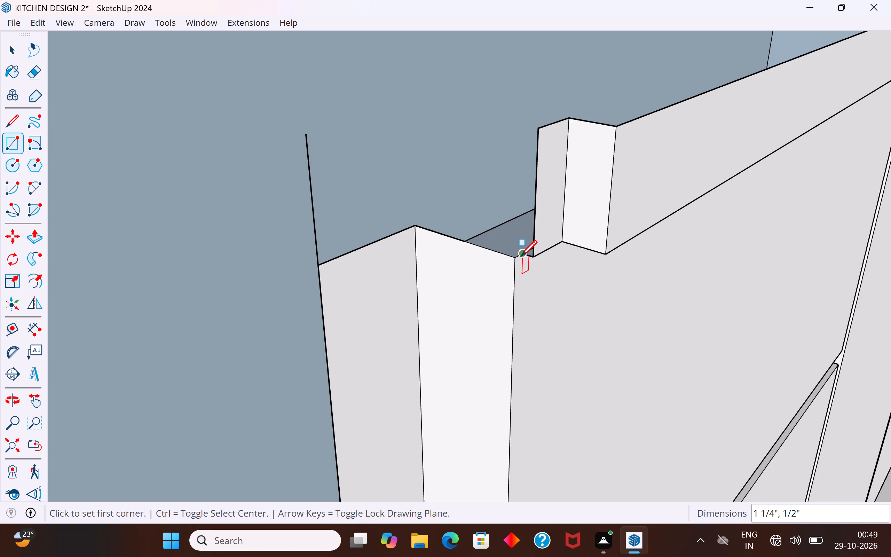
Add two adjoining upright rectangles, each 1 1/4" by 1/8", continuing the strip along the notch to the drawer end panel's corner.
click(525, 252)
click(542, 130)
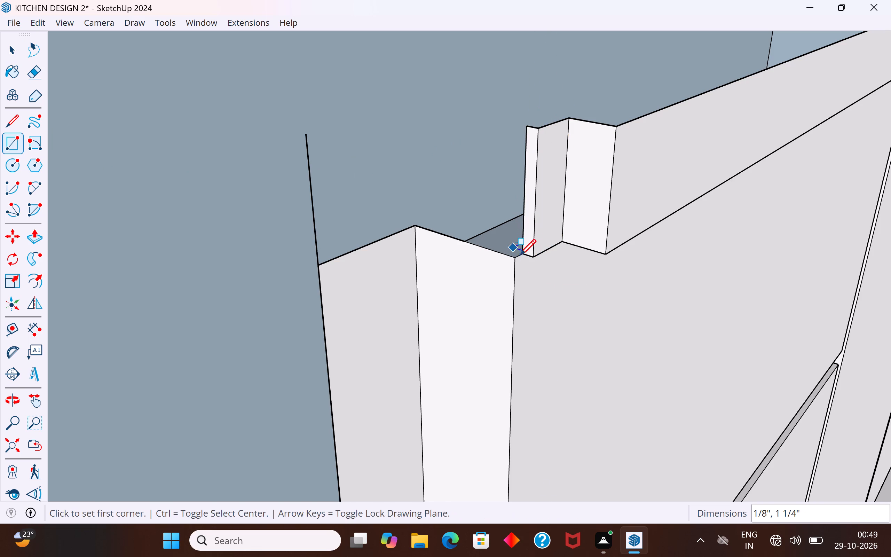
click(522, 252)
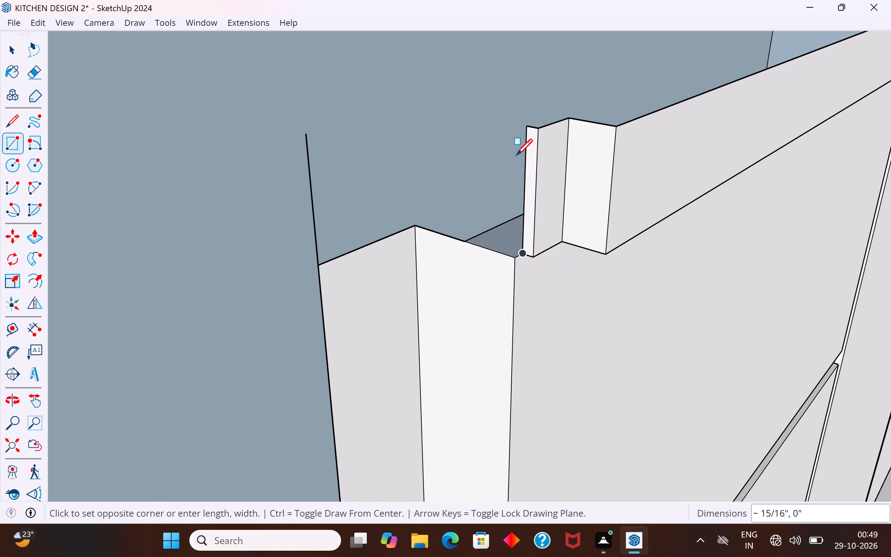
key(Escape)
click(526, 127)
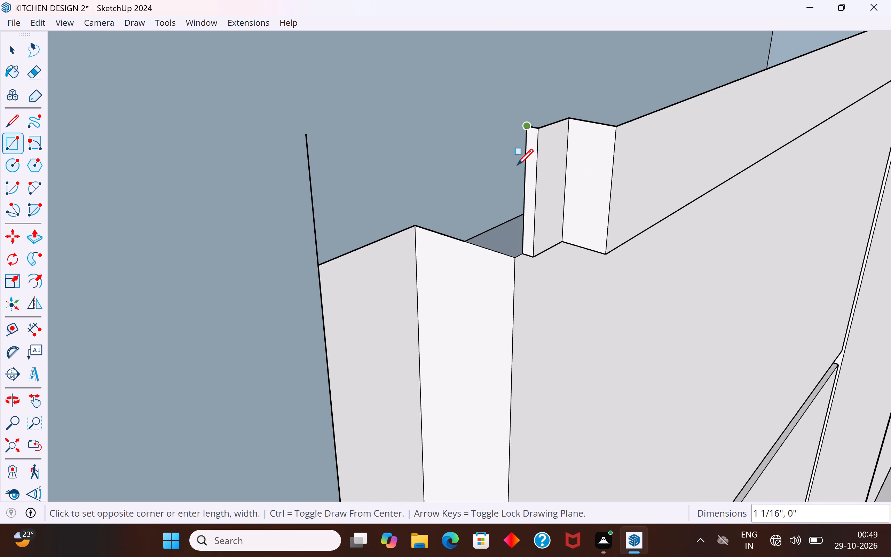
click(515, 258)
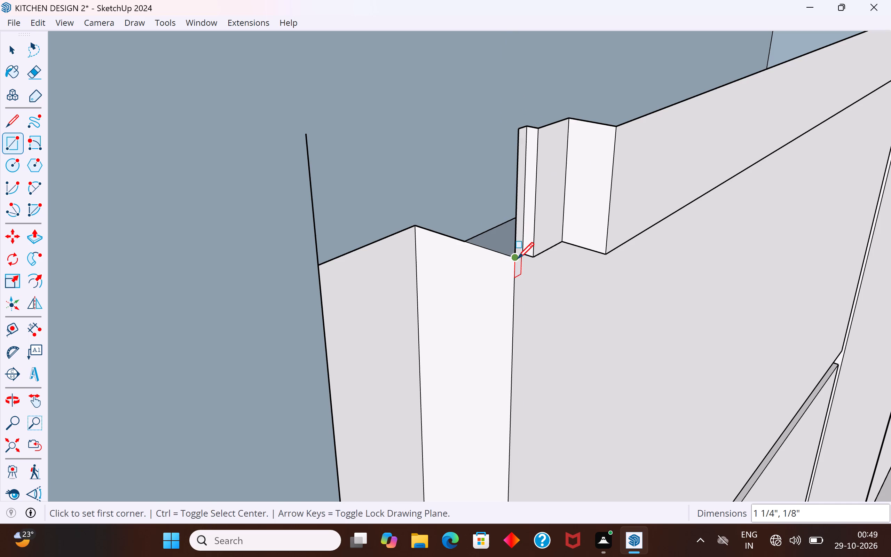
Add two adjoining upright rectangles raising the end panel's inner and outer faces to the strip's height, the inner one 1 5/16" by 1 1/4".
click(416, 228)
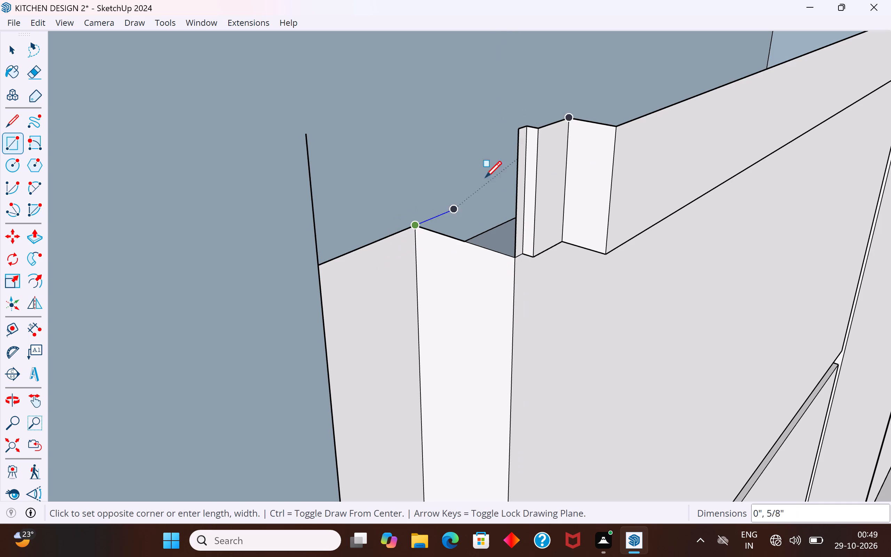
click(519, 132)
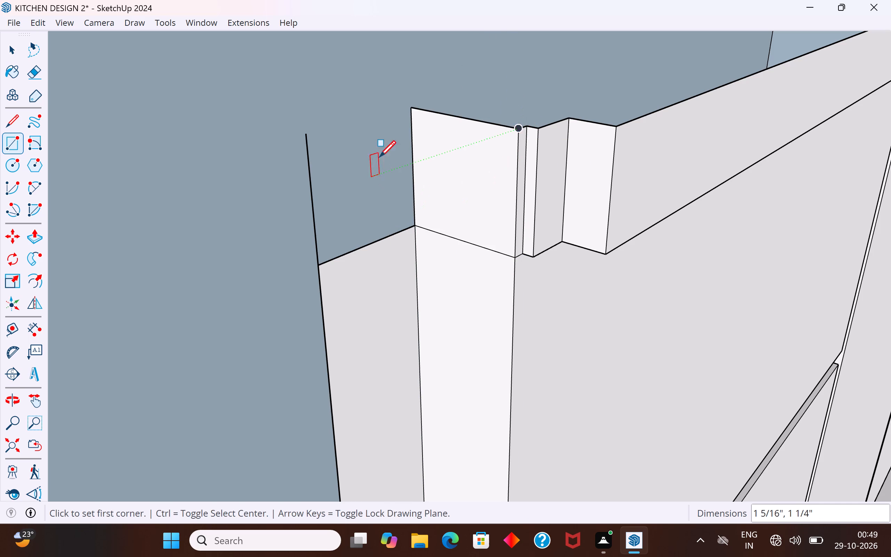
click(408, 111)
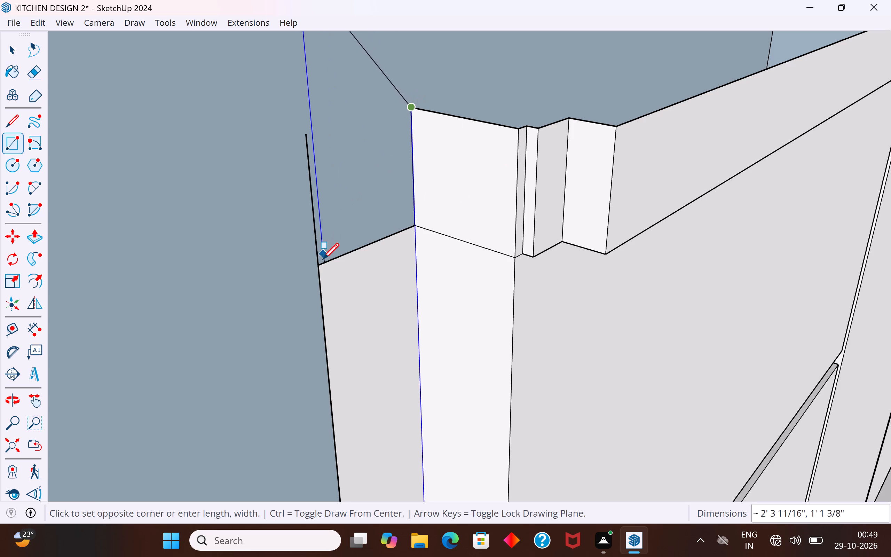
click(319, 265)
Delete the horizontal seam edges between the new top rectangles and the end panel's two upright faces below.
scroll(347, 288, down, 8)
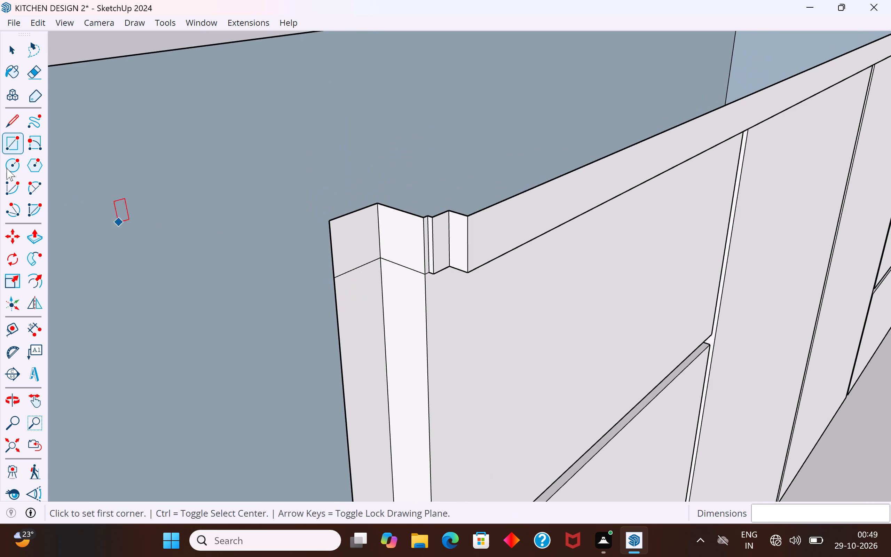
click(11, 56)
click(362, 265)
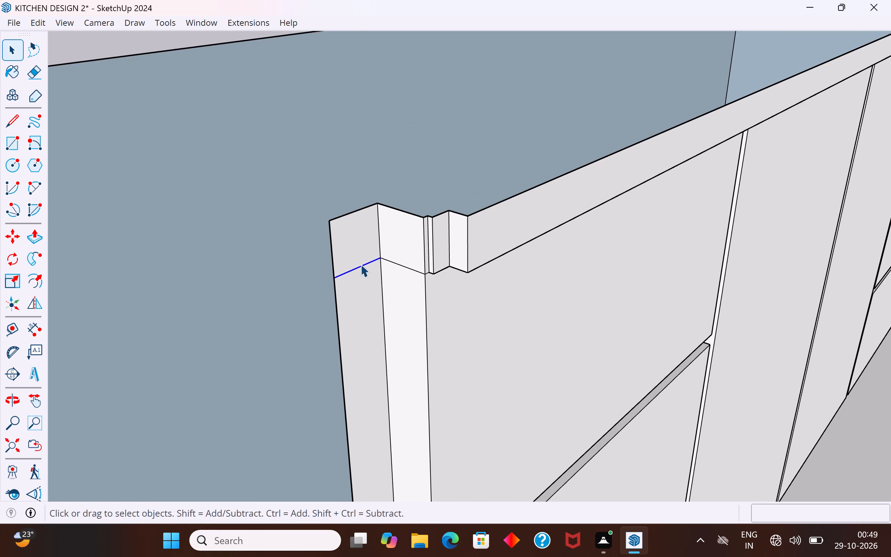
key(Delete)
click(396, 265)
key(Delete)
middle_drag(447, 280, 533, 256)
scroll(493, 245, up, 2)
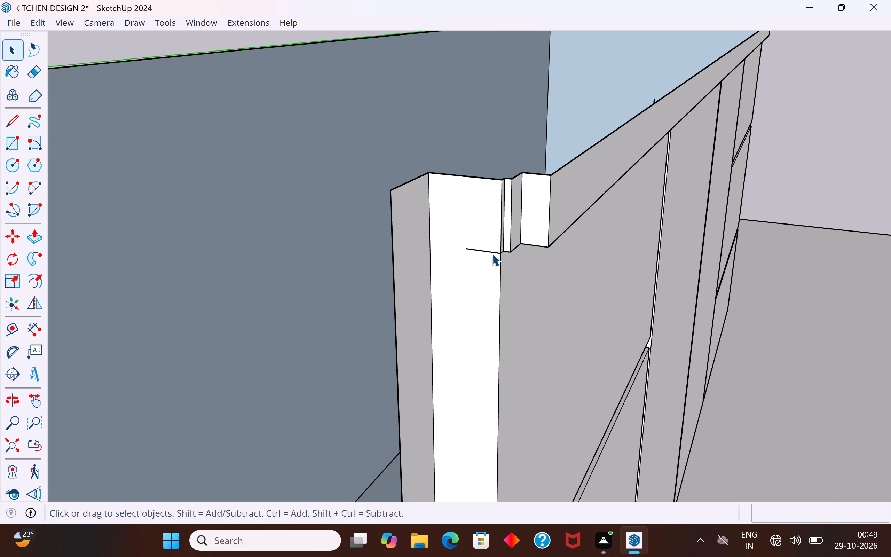
click(496, 250)
key(Delete)
Delete the two connected stray lines extending outward from the back wall's top corner.
scroll(465, 260, down, 6)
middle_drag(517, 255, 431, 233)
scroll(431, 233, up, 1)
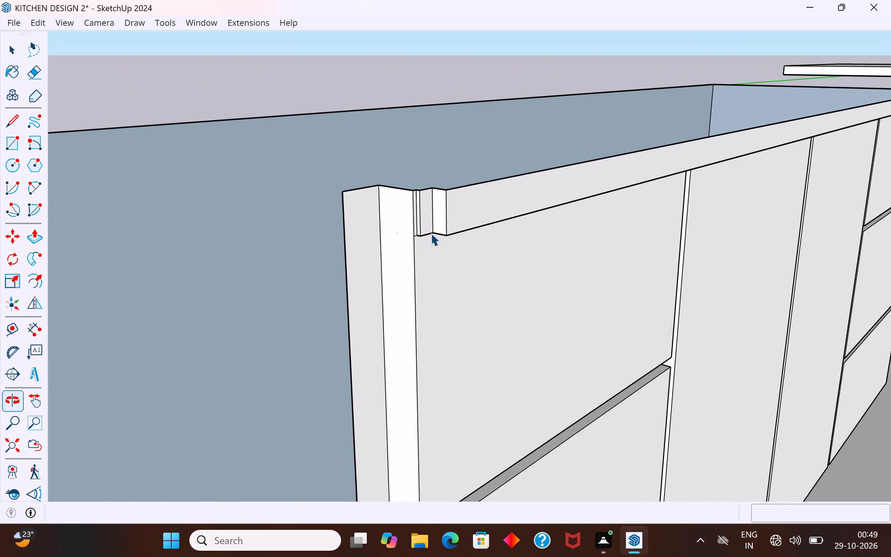
scroll(436, 244, down, 5)
middle_drag(647, 228, 595, 254)
scroll(553, 280, down, 4)
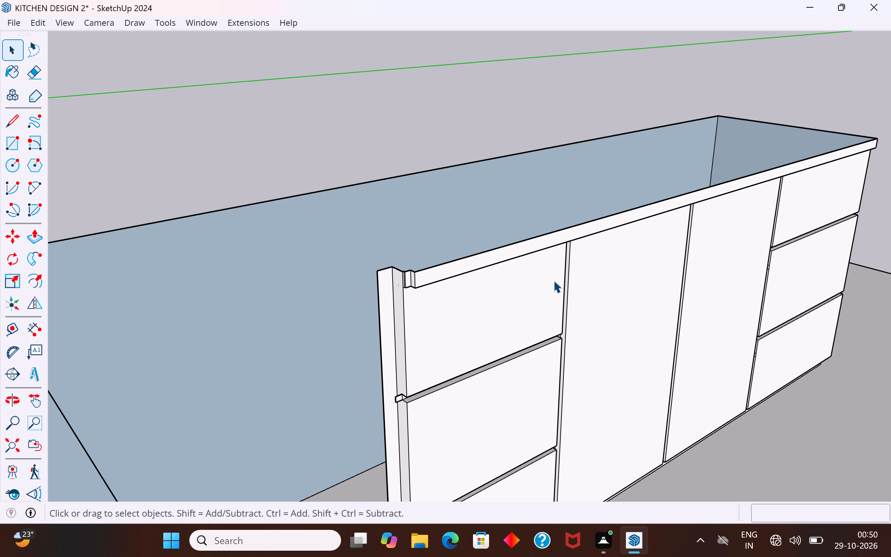
scroll(659, 184, down, 5)
scroll(602, 150, down, 5)
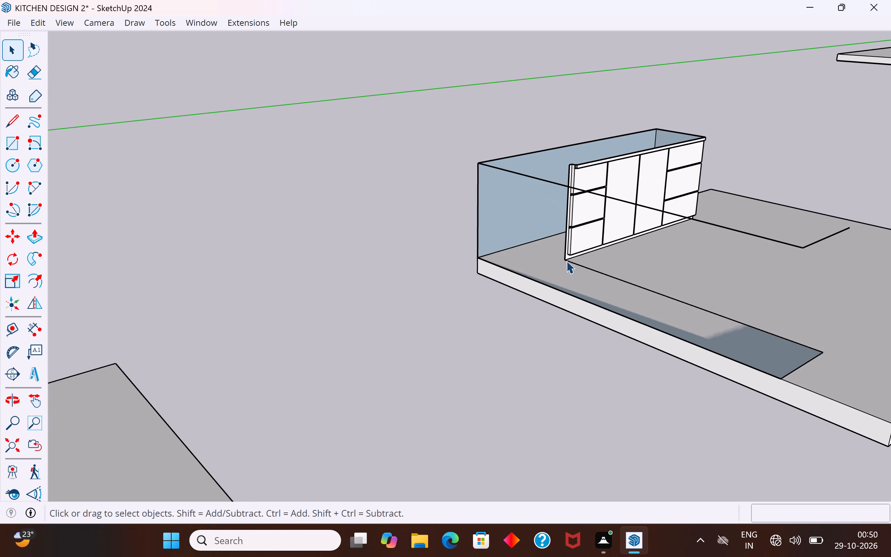
middle_drag(569, 261, 546, 297)
middle_drag(619, 255, 358, 192)
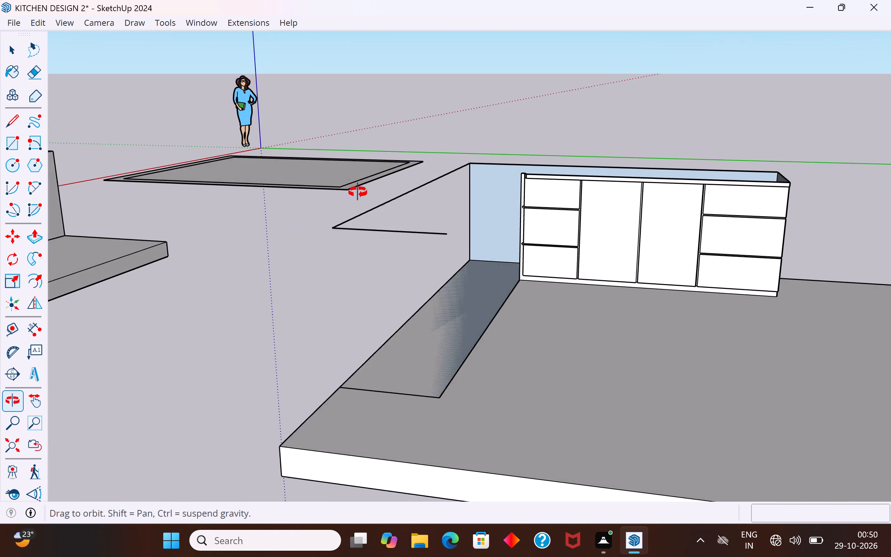
middle_drag(358, 192, 364, 196)
drag(392, 200, 355, 260)
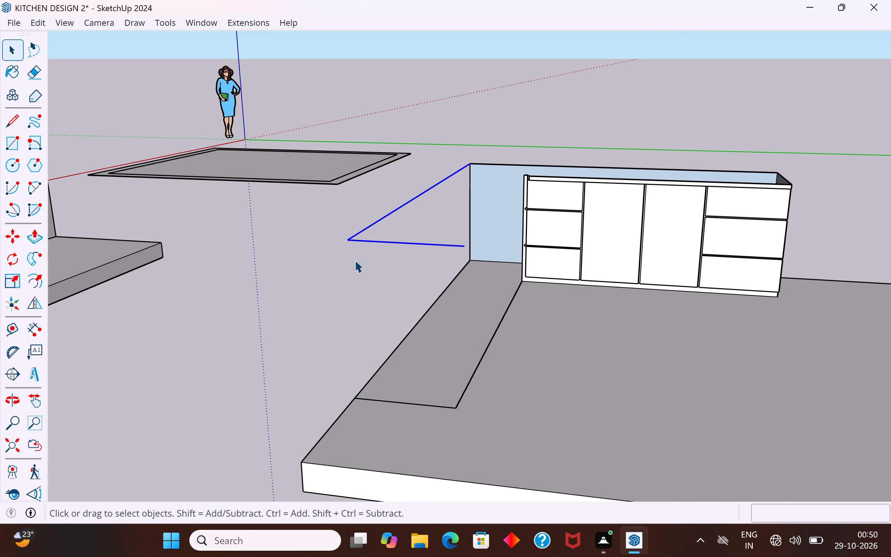
key(Delete)
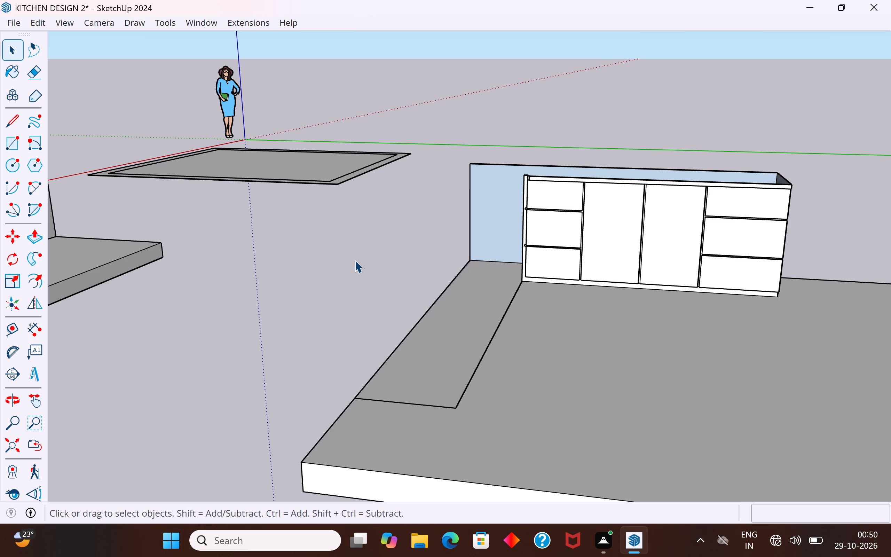
Draw a 1' 10 5/16" by 2' 11" upright rectangle closing the cabinets' open end, from the end panel's top corner to the back wall's base.
scroll(409, 243, down, 5)
middle_drag(405, 246, 828, 279)
scroll(700, 292, up, 1)
scroll(441, 233, up, 2)
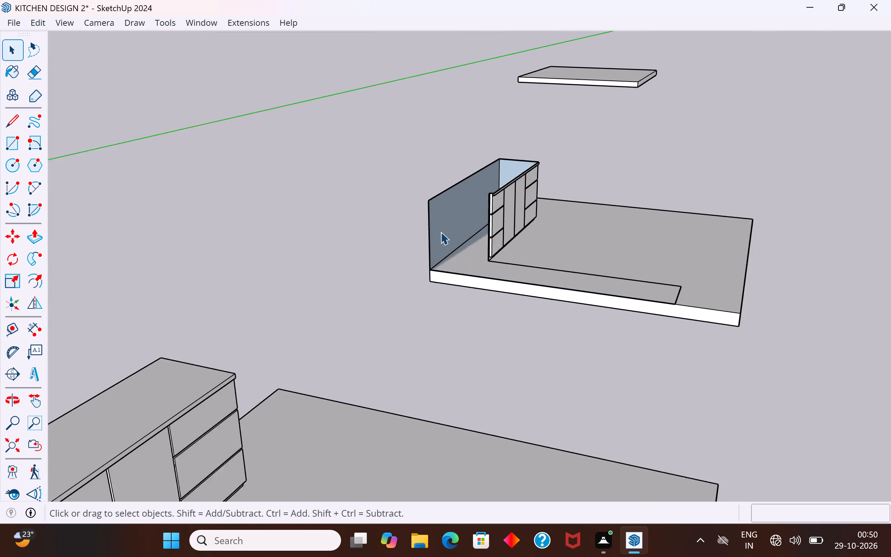
scroll(441, 232, up, 2)
scroll(495, 215, up, 2)
middle_drag(495, 214, 543, 193)
scroll(533, 183, up, 8)
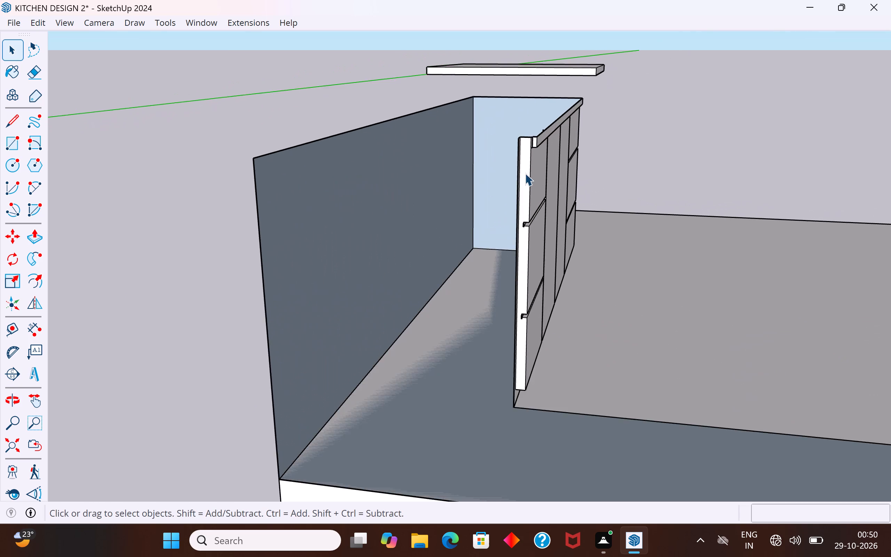
middle_drag(514, 180, 395, 240)
scroll(423, 196, up, 3)
scroll(423, 196, down, 6)
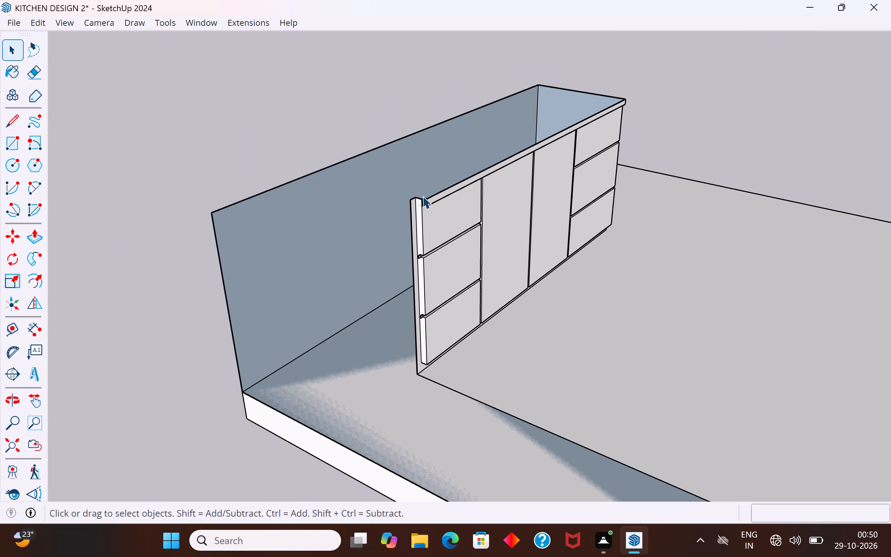
click(7, 144)
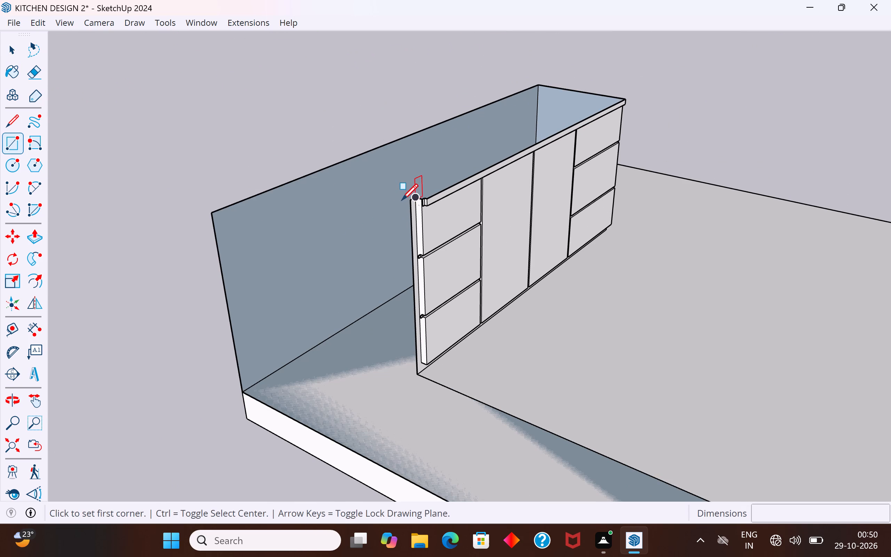
click(411, 201)
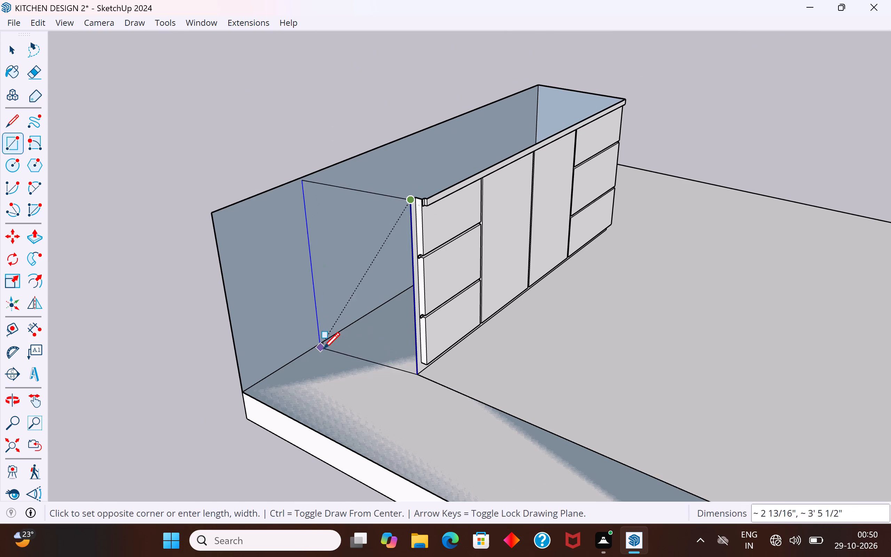
click(328, 339)
Delete the back wall face extending beyond the closed cabinet end, along with its leftover top and vertical edges.
click(13, 49)
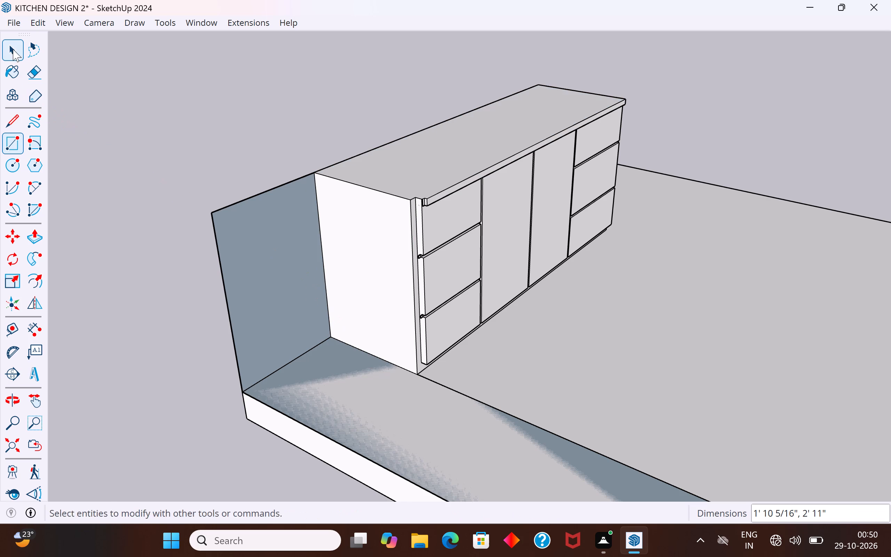
click(257, 292)
key(Delete)
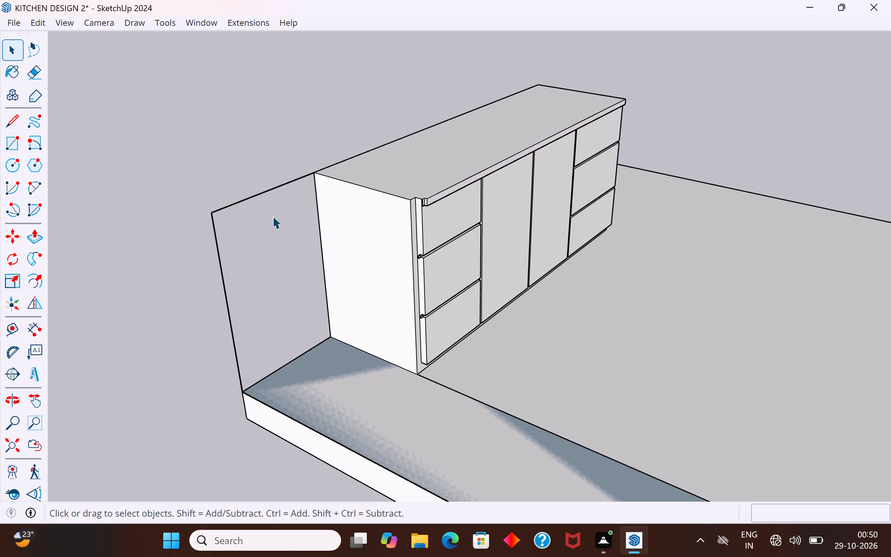
drag(289, 186, 285, 190)
drag(288, 170, 205, 270)
key(Delete)
Delete the long footprint line running across the floor slab from the cabinets' front corner.
scroll(297, 211, down, 4)
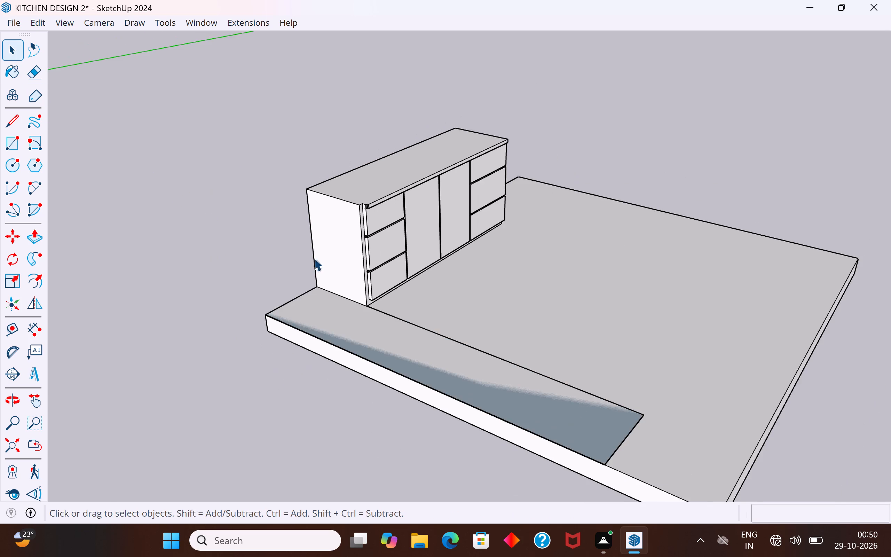
middle_drag(367, 339, 394, 376)
click(468, 355)
key(Delete)
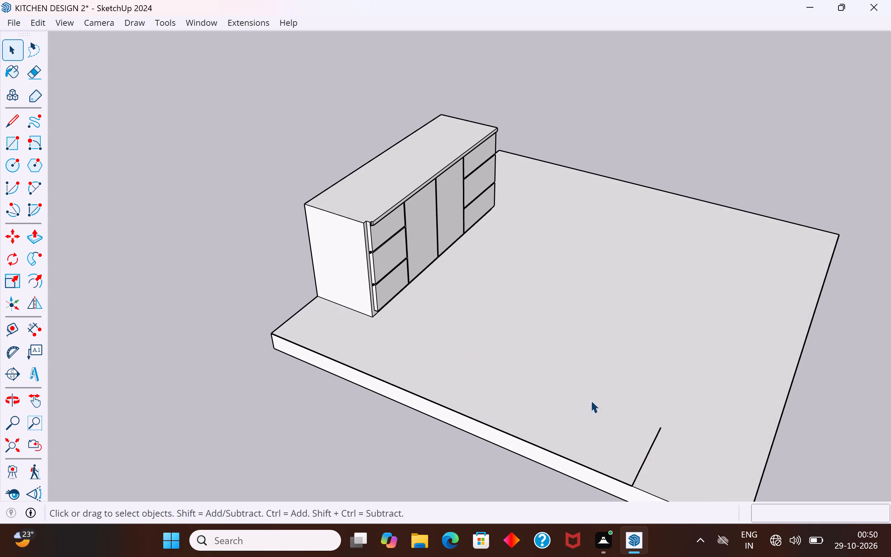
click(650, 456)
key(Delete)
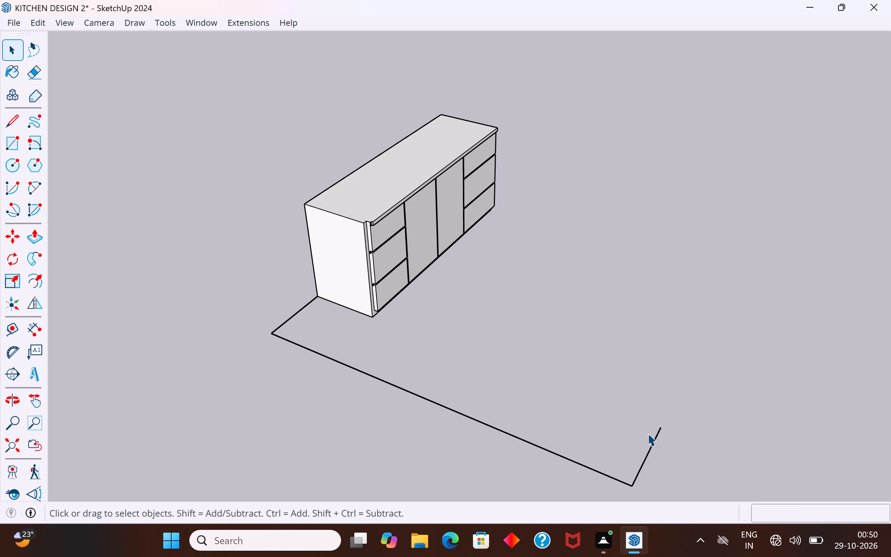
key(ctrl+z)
Delete the remaining short footprint line near the floor slab's far front edge.
click(652, 441)
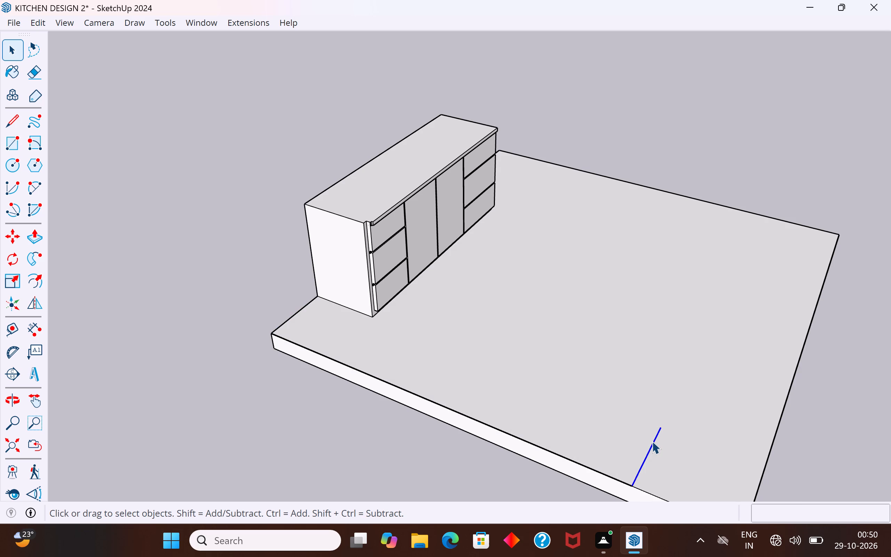
key(Insert)
key(Delete)
Erase the floor slab beneath the drawer cabinets.
scroll(645, 250, down, 4)
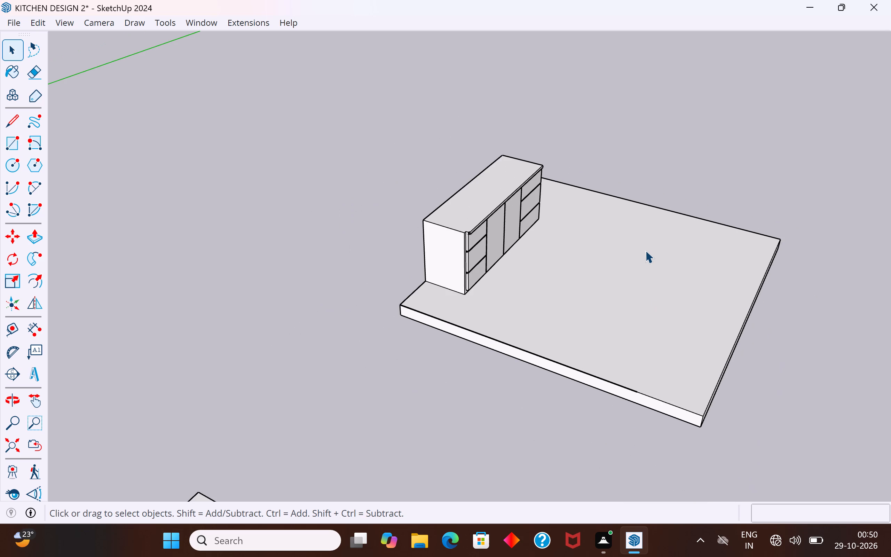
middle_drag(645, 250, 437, 197)
scroll(583, 244, up, 4)
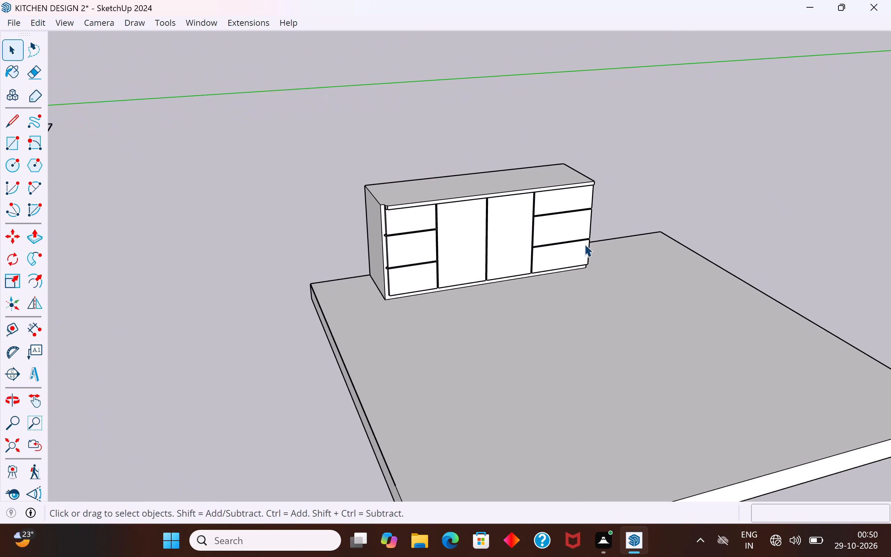
scroll(584, 244, up, 3)
middle_drag(571, 268, 364, 188)
click(518, 368)
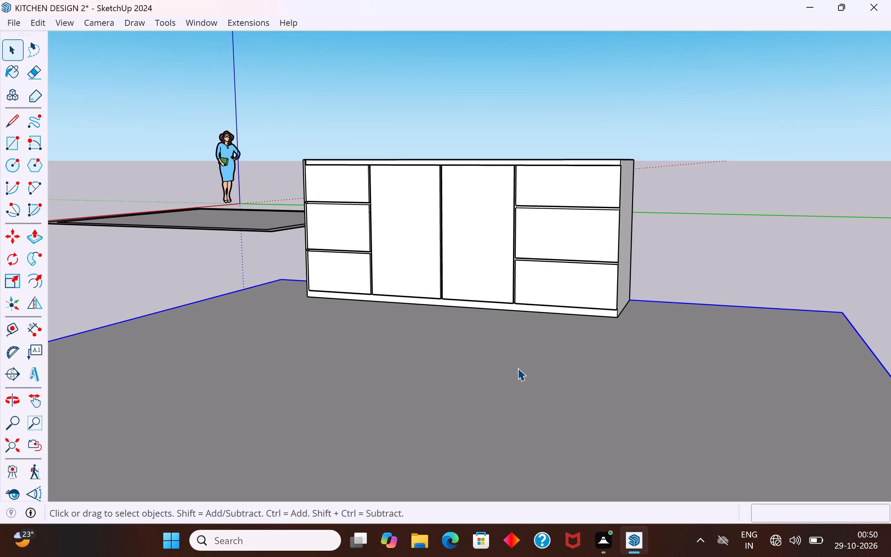
right_click(518, 368)
click(563, 37)
Examine the cabinet block from the front and side, up close at the notch where the top strip meets the end panel.
middle_drag(562, 312, 588, 282)
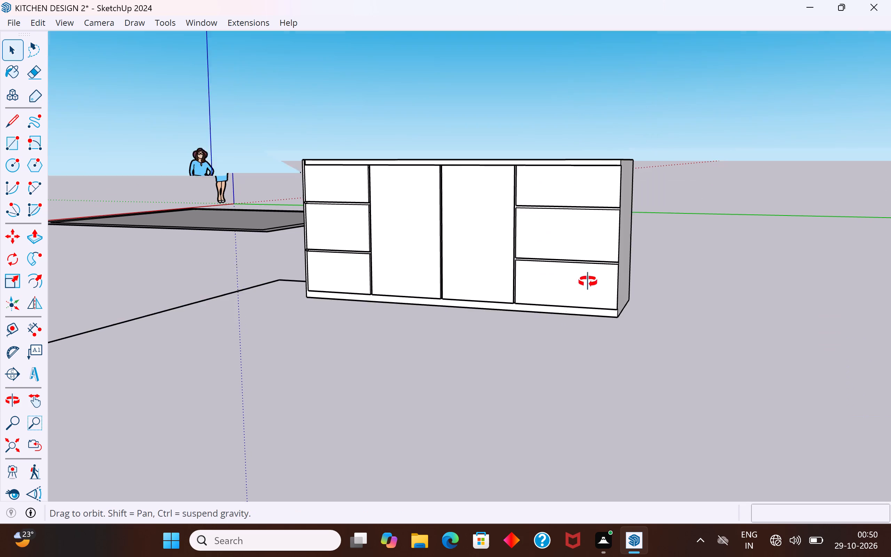
middle_drag(588, 282, 636, 333)
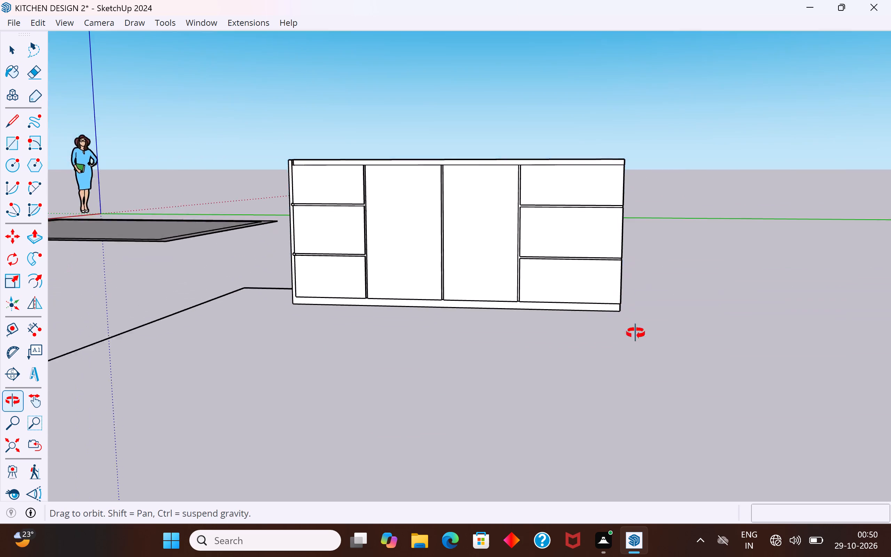
middle_drag(636, 333, 714, 400)
scroll(218, 155, up, 3)
middle_drag(326, 206, 547, 253)
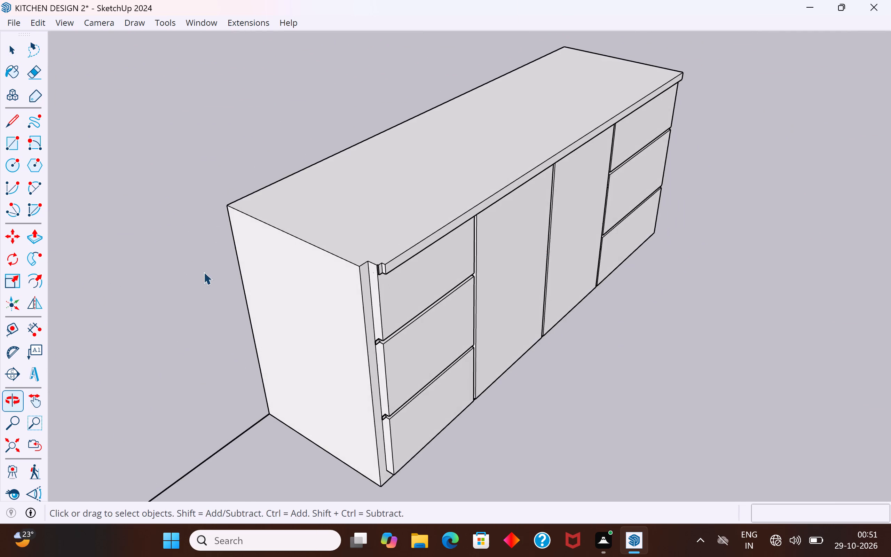
scroll(296, 279, up, 3)
scroll(371, 284, up, 3)
scroll(435, 249, up, 5)
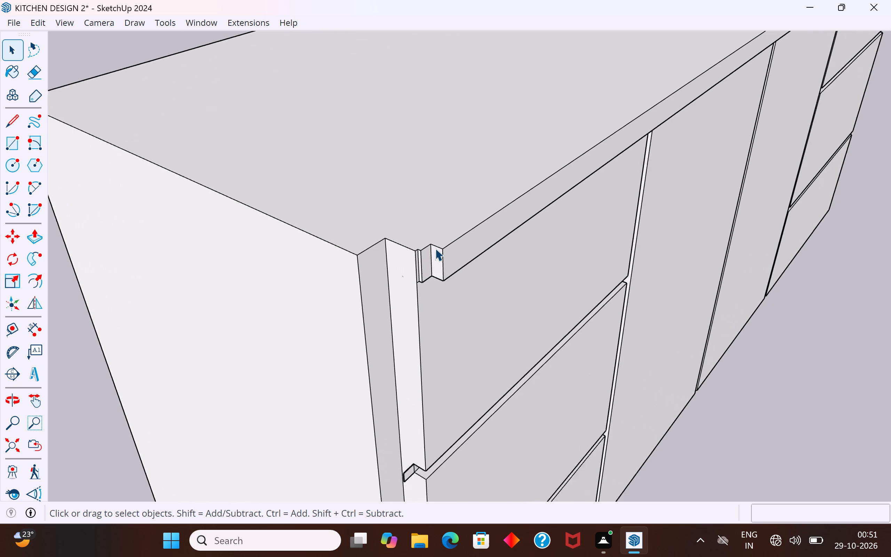
scroll(435, 248, up, 8)
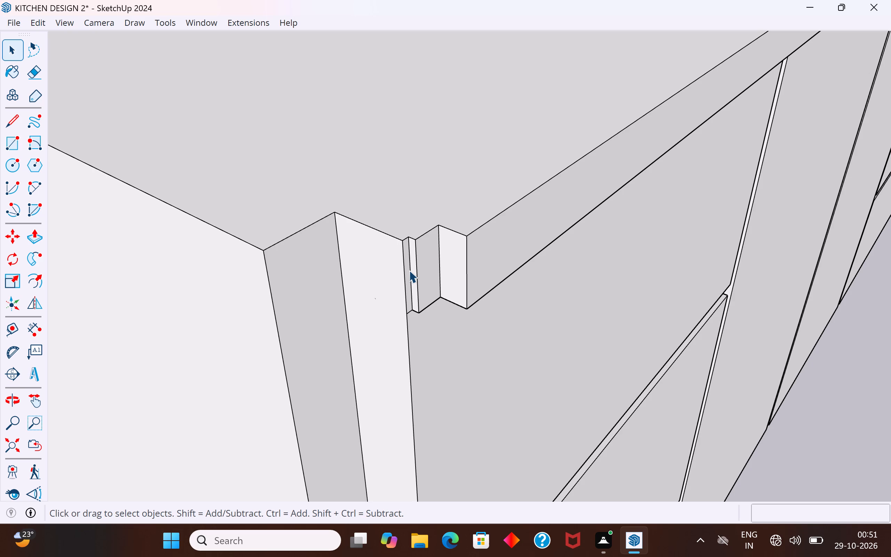
scroll(409, 266, down, 7)
scroll(507, 81, down, 12)
click(688, 377)
scroll(518, 126, up, 2)
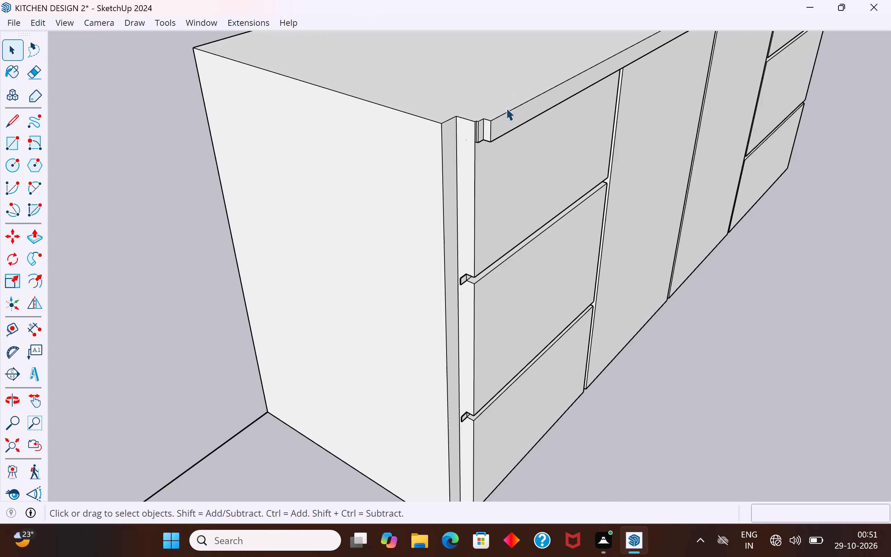
Delete the leftover slab outline extending from the cabinets' rear bottom corner.
middle_drag(504, 132, 415, 148)
scroll(470, 66, down, 12)
middle_drag(486, 335, 478, 341)
drag(369, 191, 297, 294)
key(Delete)
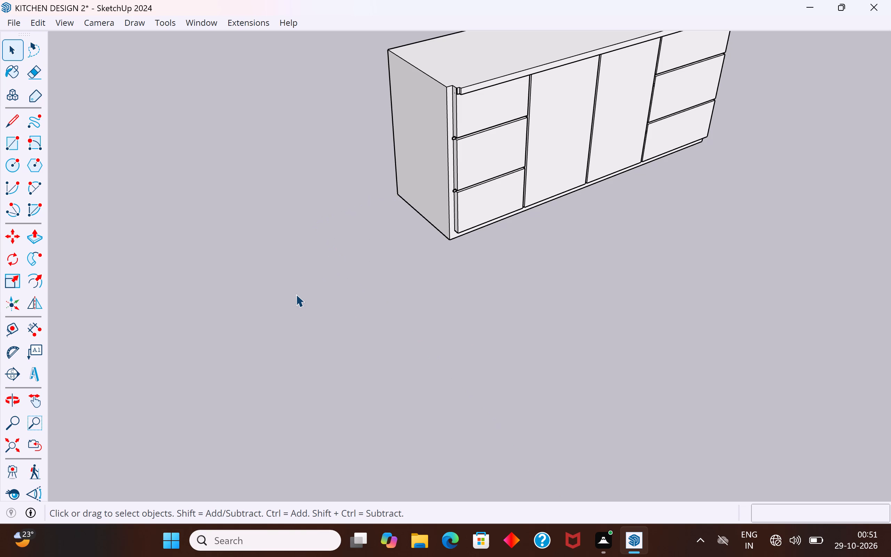
Delete the small protruding face and its stray edges where the gap above the bottom drawer meets the end panel.
scroll(377, 238, down, 5)
scroll(430, 142, up, 11)
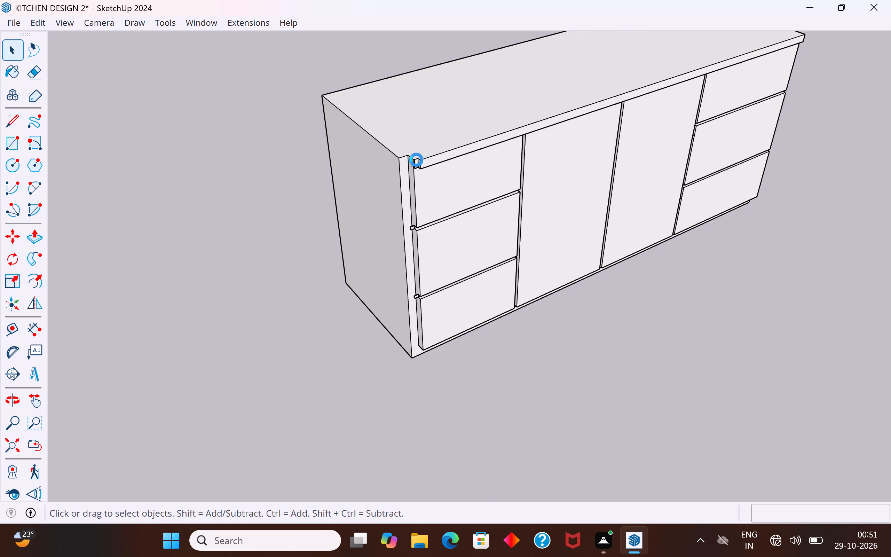
scroll(416, 160, up, 12)
scroll(416, 178, down, 2)
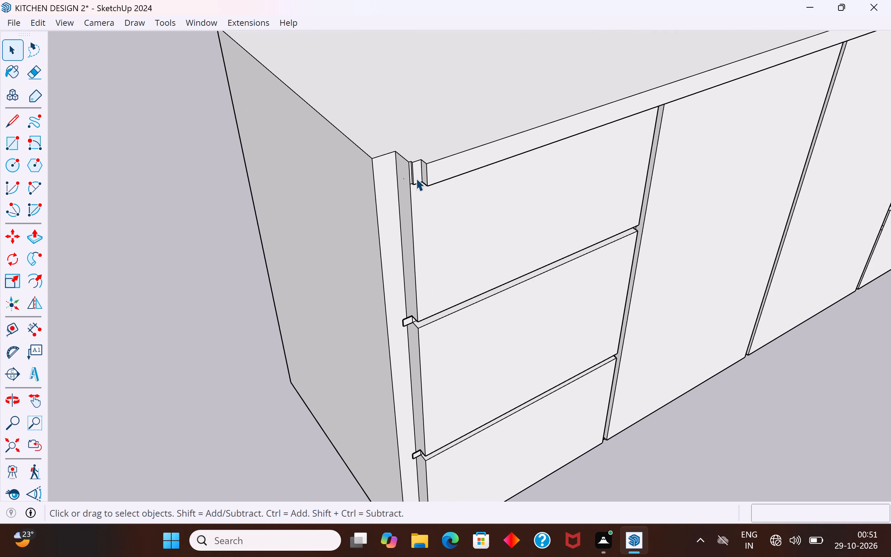
middle_drag(464, 241, 315, 116)
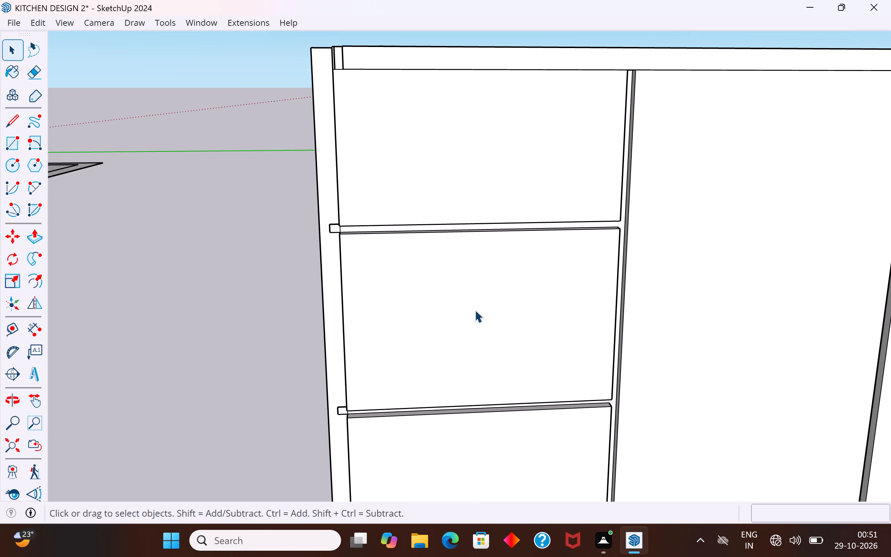
scroll(575, 86, down, 5)
scroll(447, 337, up, 9)
middle_drag(418, 281, 551, 351)
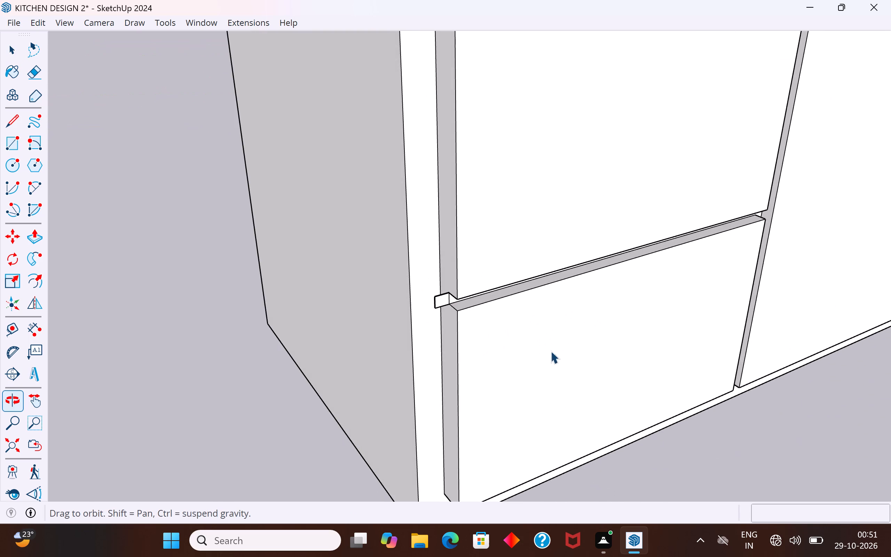
middle_drag(551, 351, 551, 349)
scroll(423, 319, up, 4)
click(450, 291)
key(Delete)
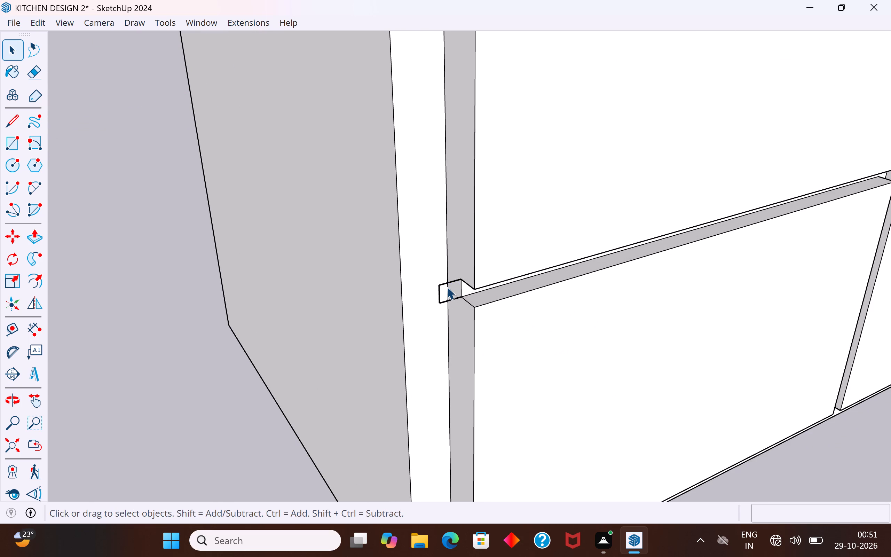
click(447, 282)
key(Delete)
click(444, 299)
key(Delete)
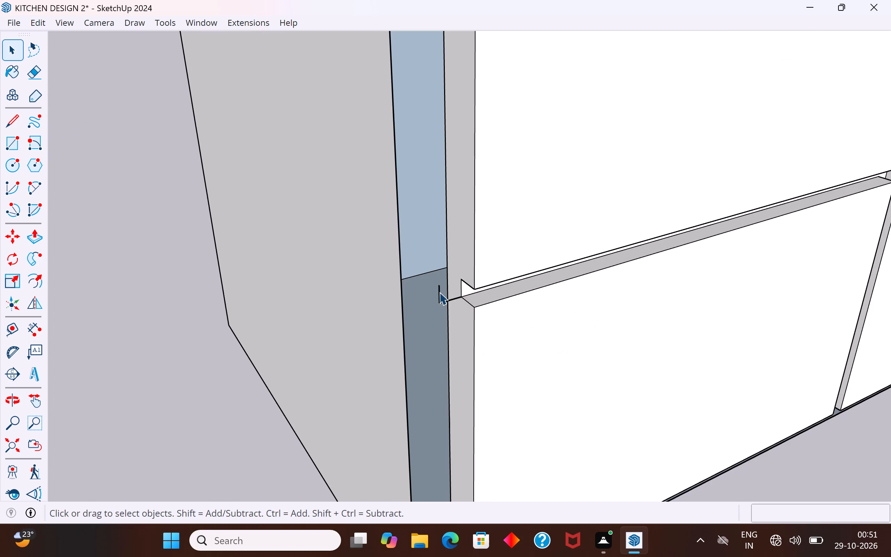
key(ctrl+z)
click(441, 301)
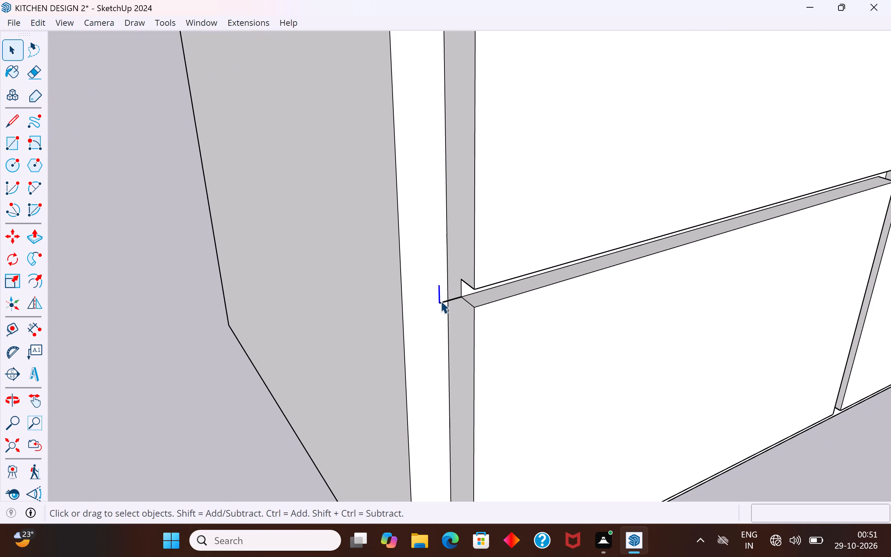
key(Delete)
click(450, 300)
key(Delete)
scroll(436, 377, down, 11)
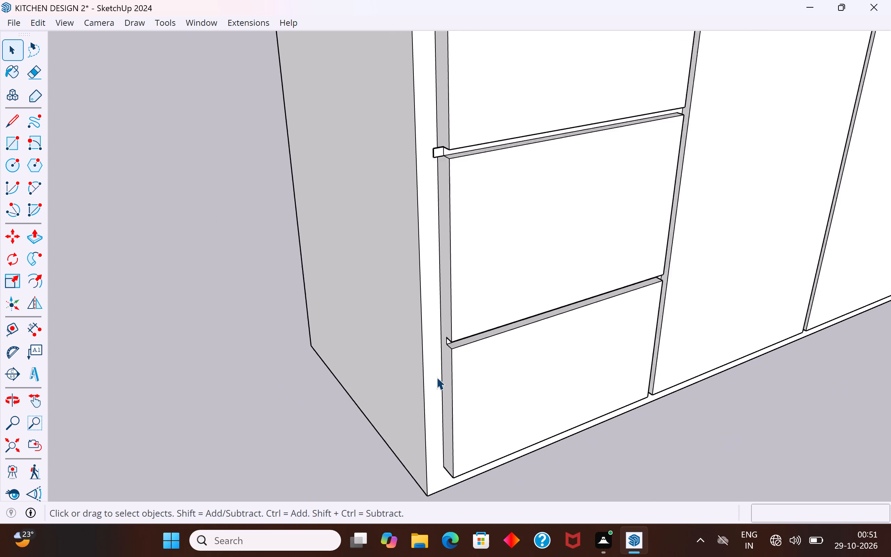
Delete the small protruding face and its stray edges where the gap below the top drawer meets the end panel.
scroll(445, 184, up, 9)
click(432, 202)
key(Delete)
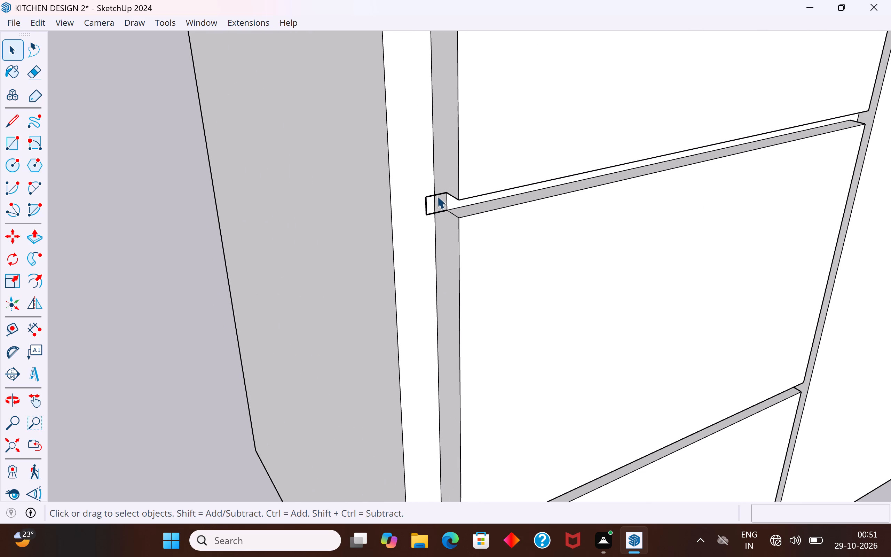
click(437, 192)
key(Delete)
key(ctrl+z)
ctrl+middle_drag(503, 204, 357, 321)
scroll(358, 267, up, 4)
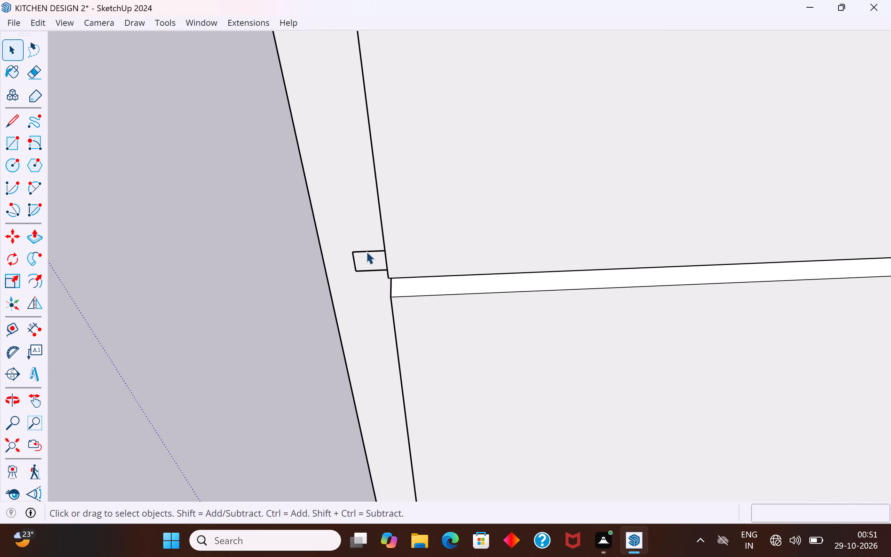
click(366, 251)
key(Delete)
click(368, 268)
key(Delete)
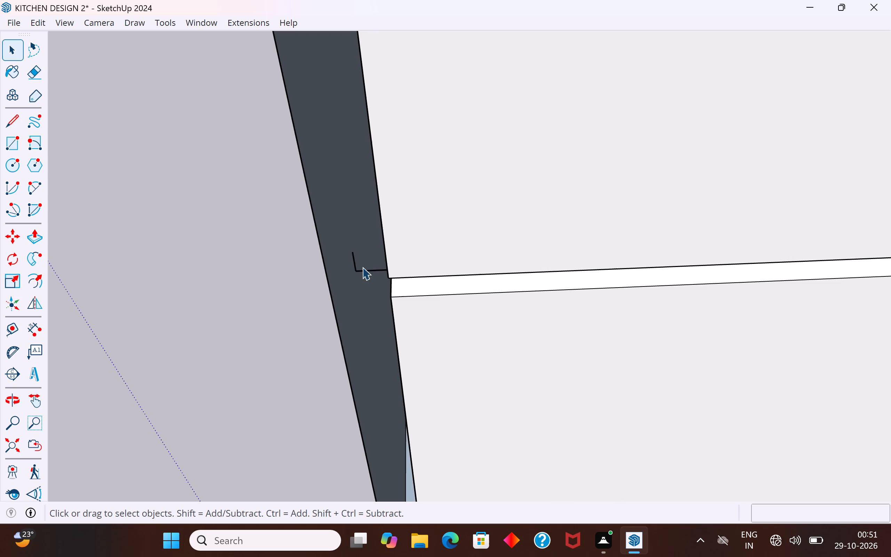
key(ctrl+z)
middle_drag(371, 272, 535, 253)
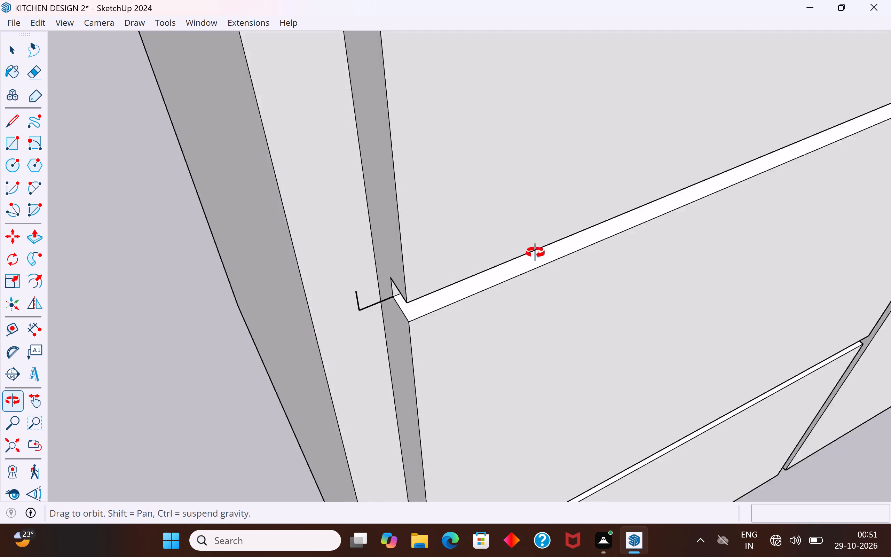
middle_drag(535, 253, 755, 100)
middle_drag(357, 345, 514, 275)
scroll(363, 344, up, 1)
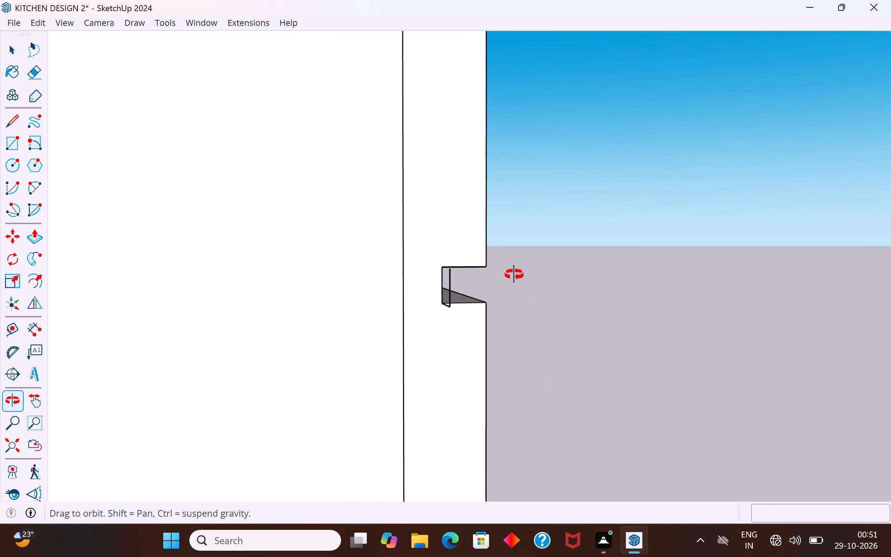
middle_drag(514, 275, 556, 262)
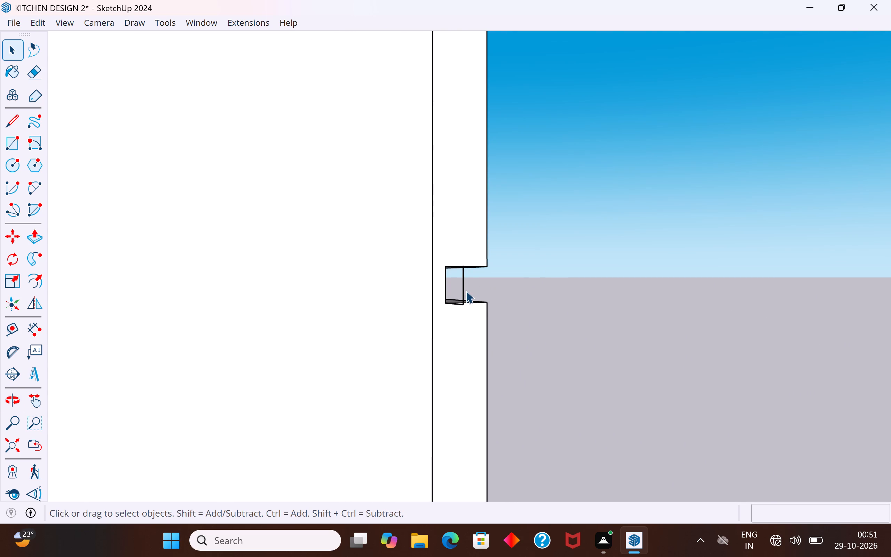
click(463, 287)
key(Delete)
middle_drag(452, 309, 460, 263)
click(462, 296)
key(Delete)
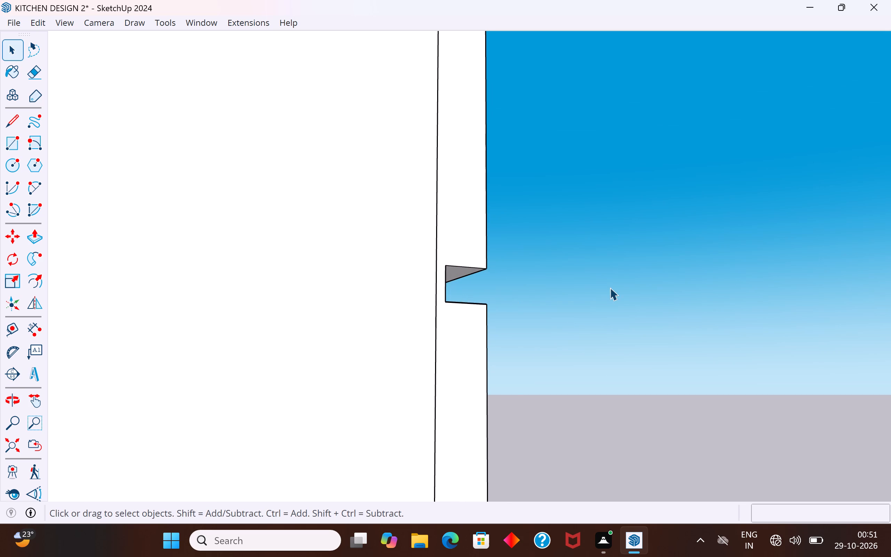
Examine the cabinet end and the stepped notch where the top strip meets the end panel.
scroll(519, 287, down, 4)
middle_drag(511, 296, 408, 378)
scroll(477, 272, up, 7)
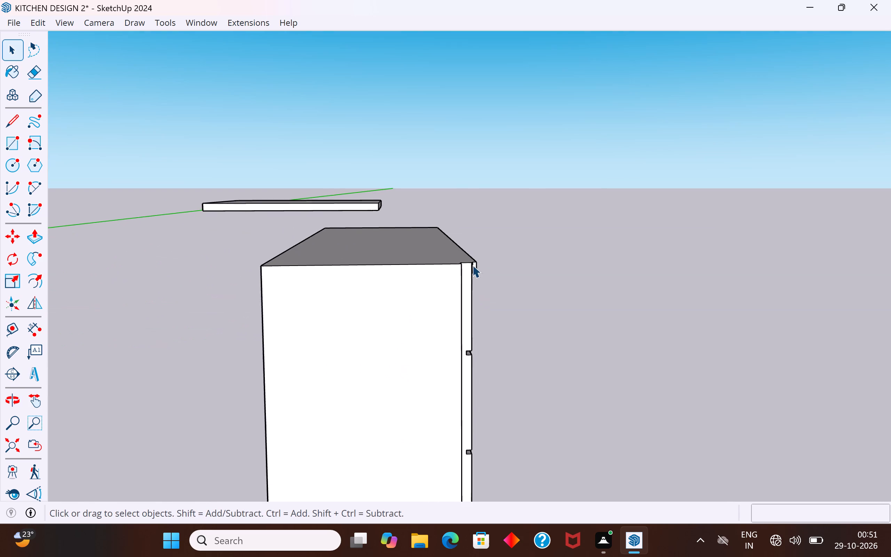
scroll(472, 265, up, 10)
middle_drag(487, 287, 234, 351)
scroll(265, 324, up, 4)
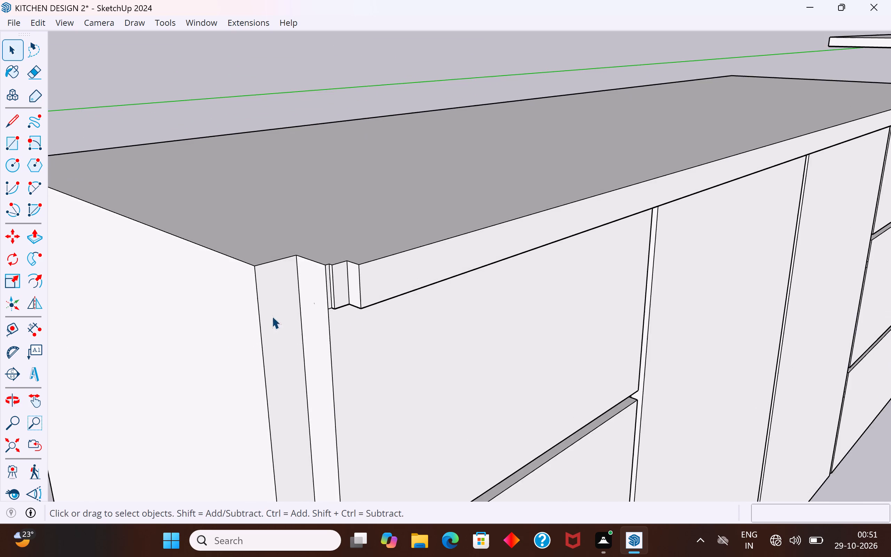
middle_drag(352, 315, 325, 326)
scroll(330, 309, up, 3)
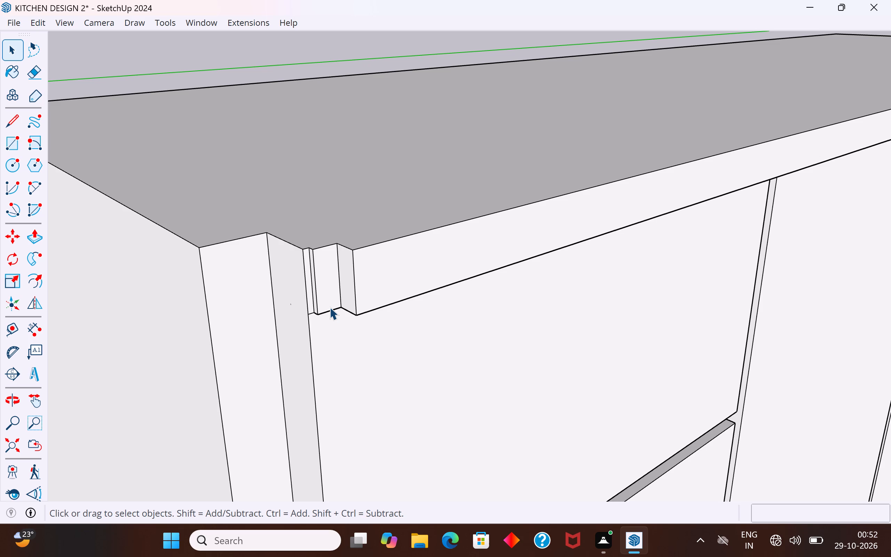
scroll(382, 229, down, 6)
middle_drag(356, 287, 350, 290)
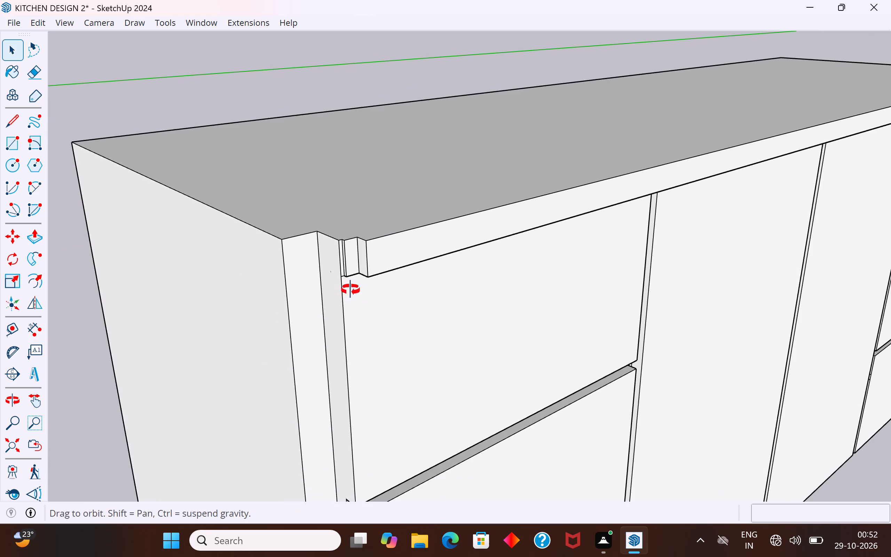
middle_drag(350, 290, 289, 324)
Push/Pull the narrow side face in the top strip's notch 1/8" to meet the end panel.
scroll(562, 44, down, 5)
middle_drag(532, 133, 523, 125)
scroll(536, 74, up, 6)
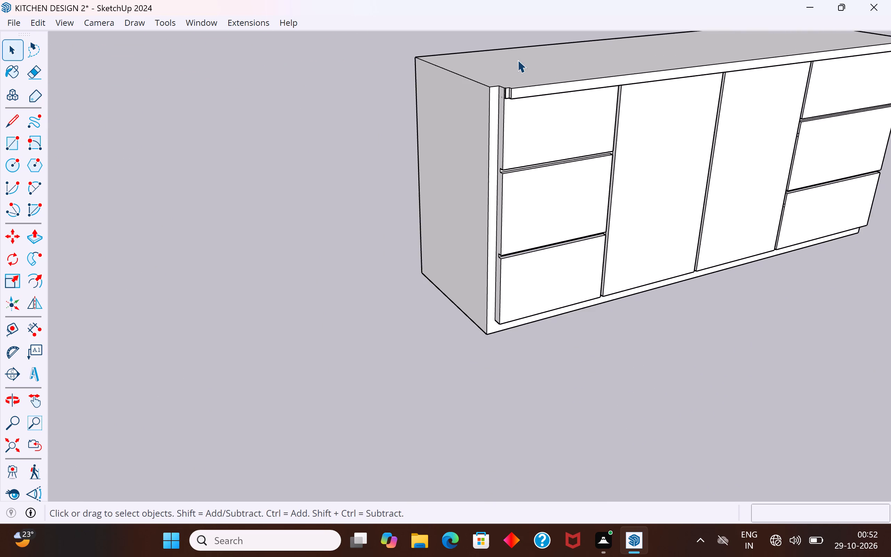
scroll(518, 60, up, 20)
scroll(490, 174, up, 3)
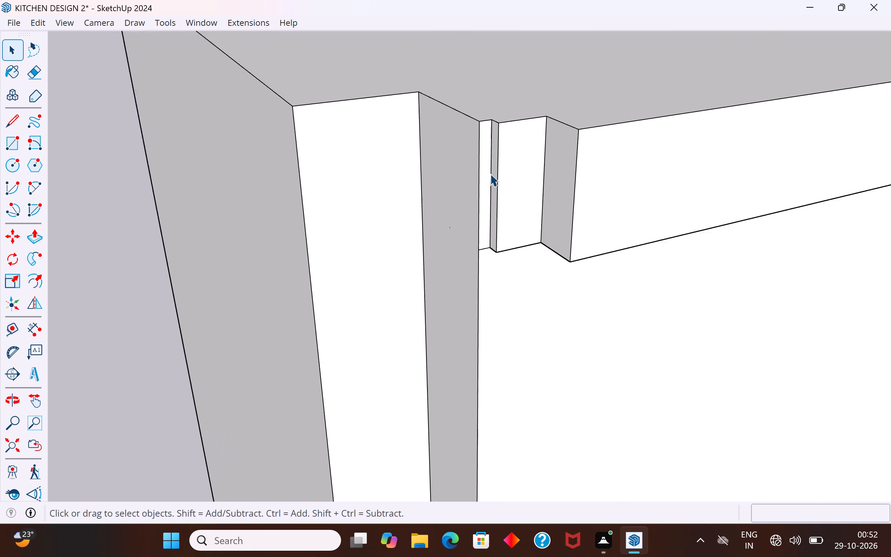
scroll(490, 174, up, 6)
click(497, 168)
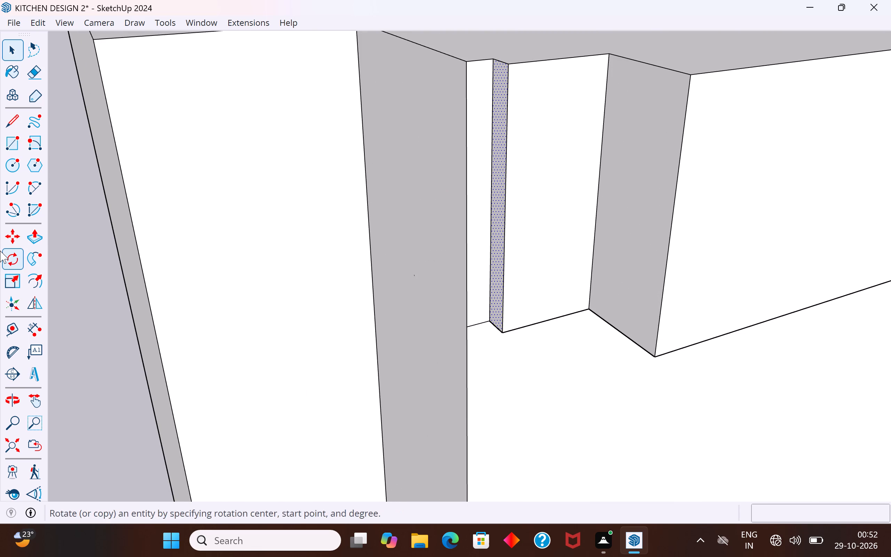
click(35, 241)
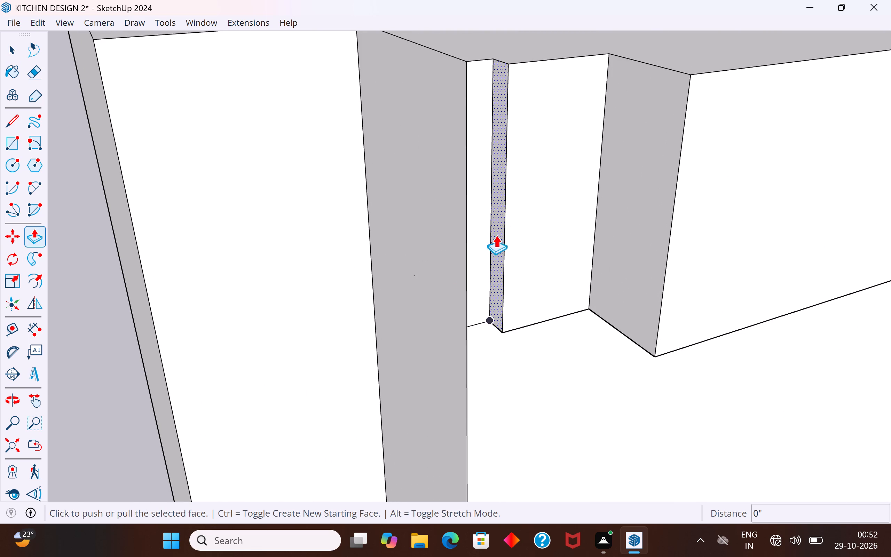
click(492, 234)
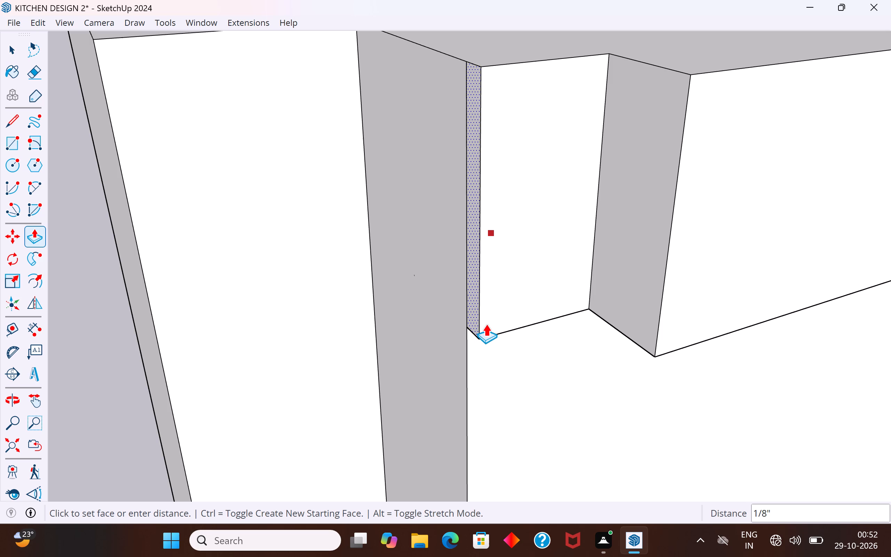
click(486, 322)
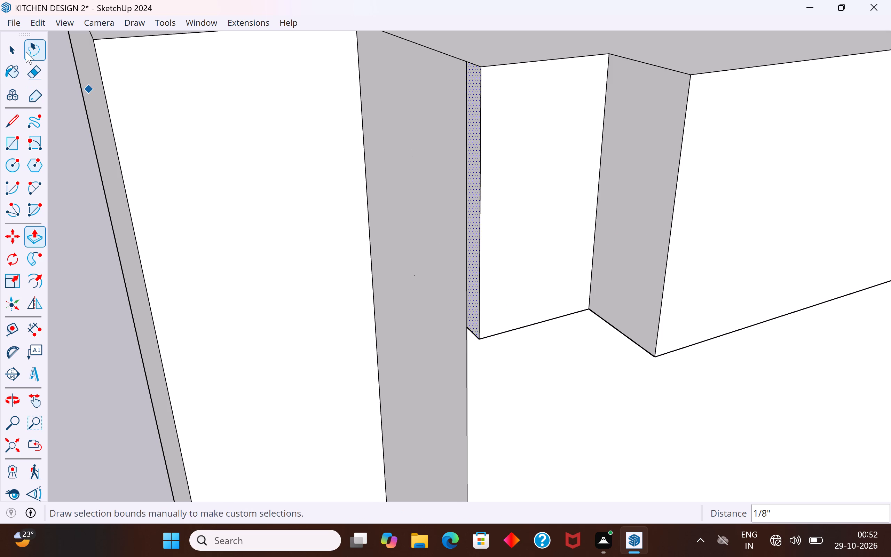
Push/Pull the top strip's wider notch face 5/8" toward the end panel, flush with the narrow face.
click(26, 52)
click(12, 51)
click(637, 152)
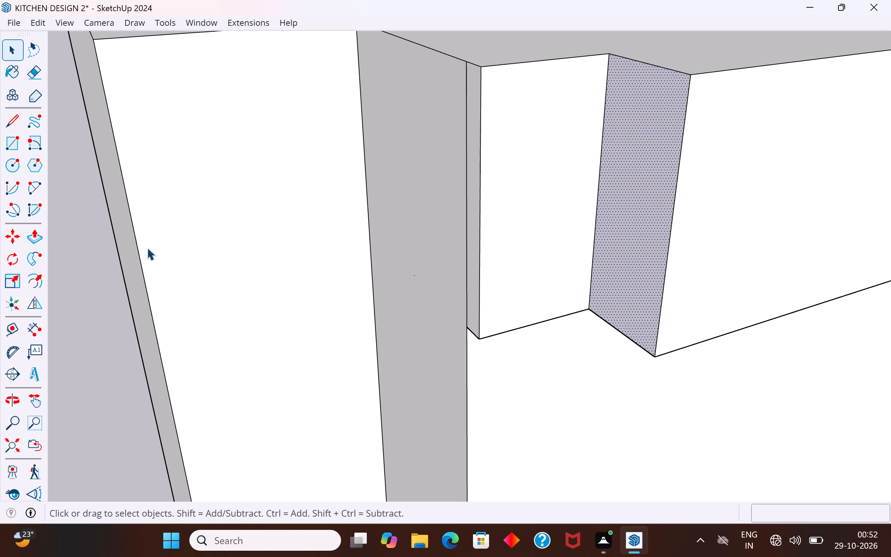
click(38, 240)
click(619, 300)
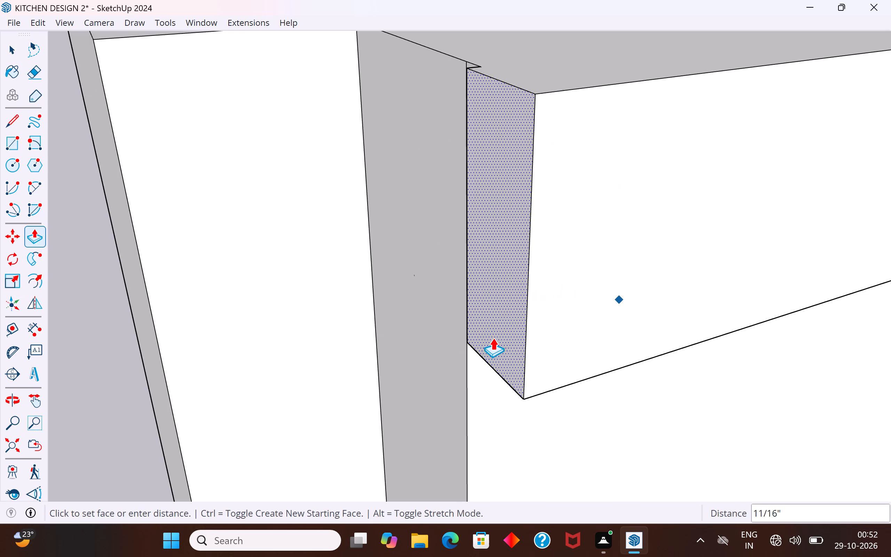
click(504, 333)
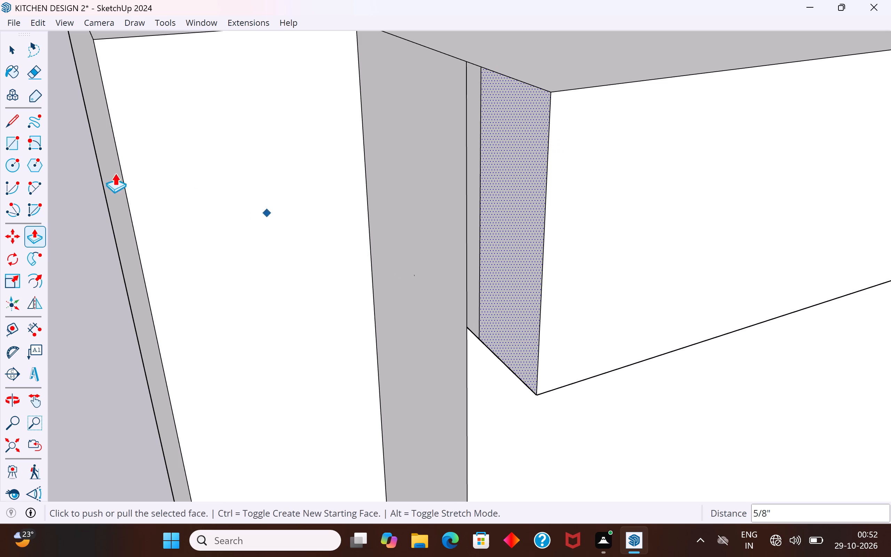
Delete the leftover vertical lines on the top strip's end face and along its seam with the end panel.
click(5, 51)
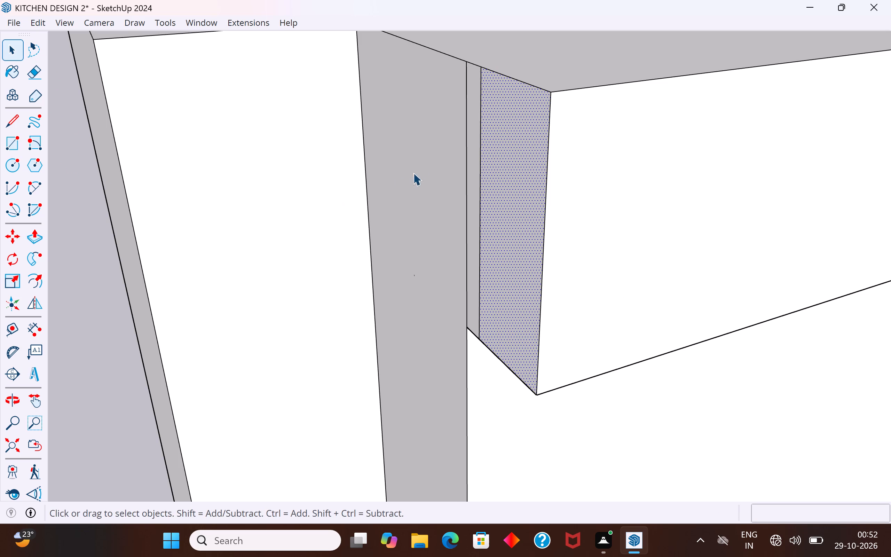
click(482, 89)
key(Delete)
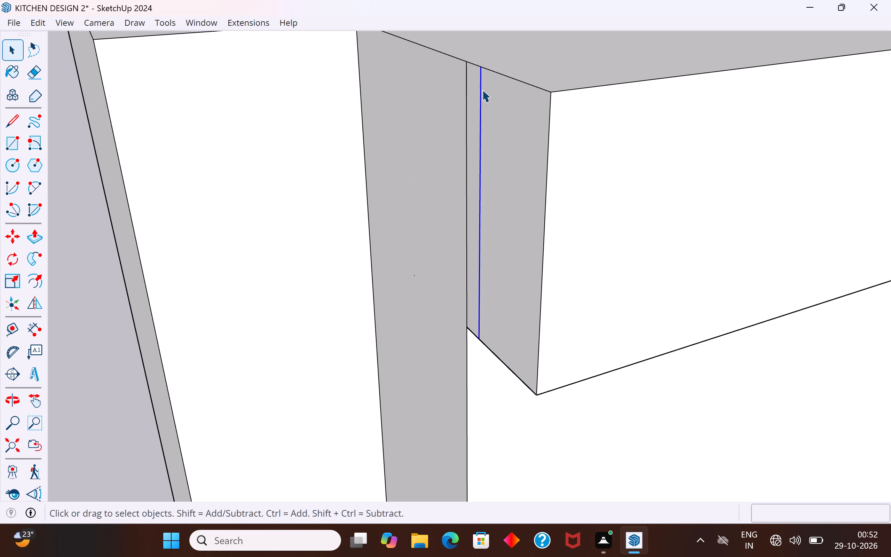
scroll(482, 89, down, 11)
click(478, 126)
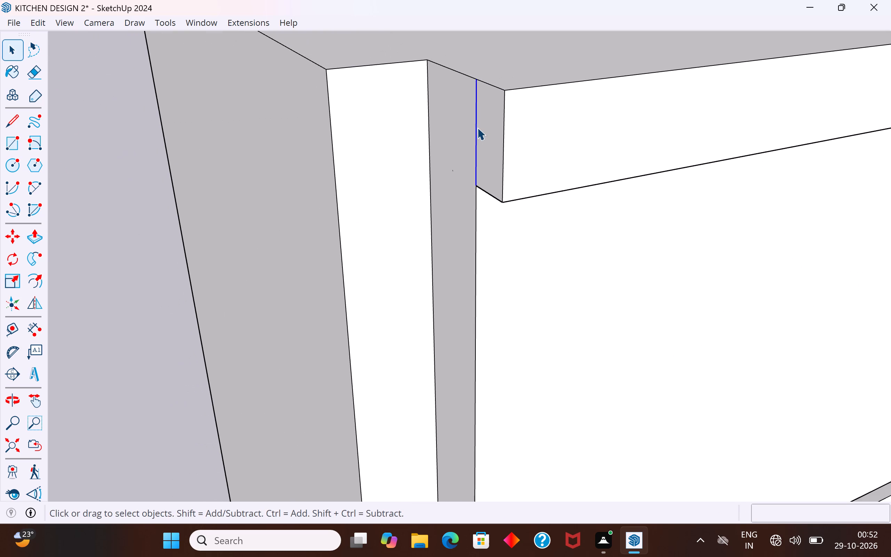
key(Delete)
scroll(402, 225, down, 20)
scroll(402, 225, down, 5)
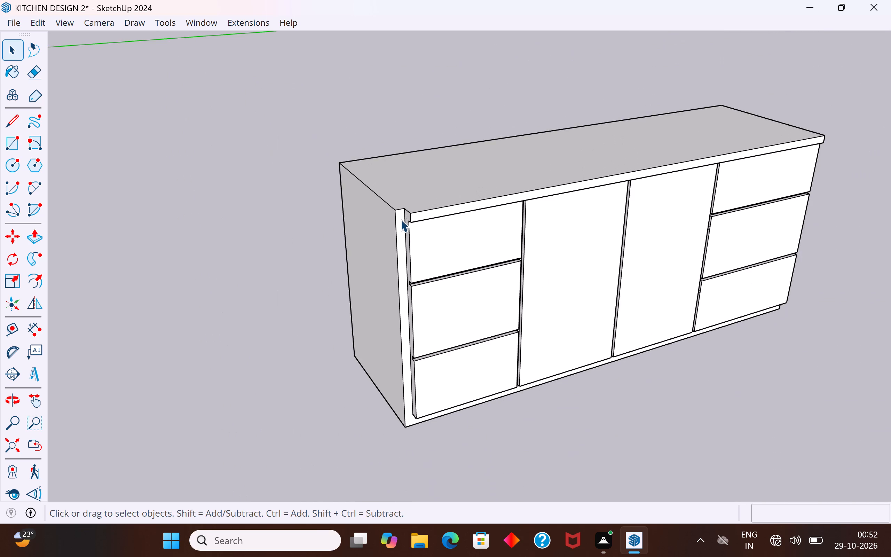
Examine the cabinet block's drawer fronts and both ends for remaining gaps or uneven faces.
scroll(401, 219, down, 6)
scroll(529, 299, up, 1)
middle_drag(529, 299, 200, 150)
scroll(602, 152, up, 3)
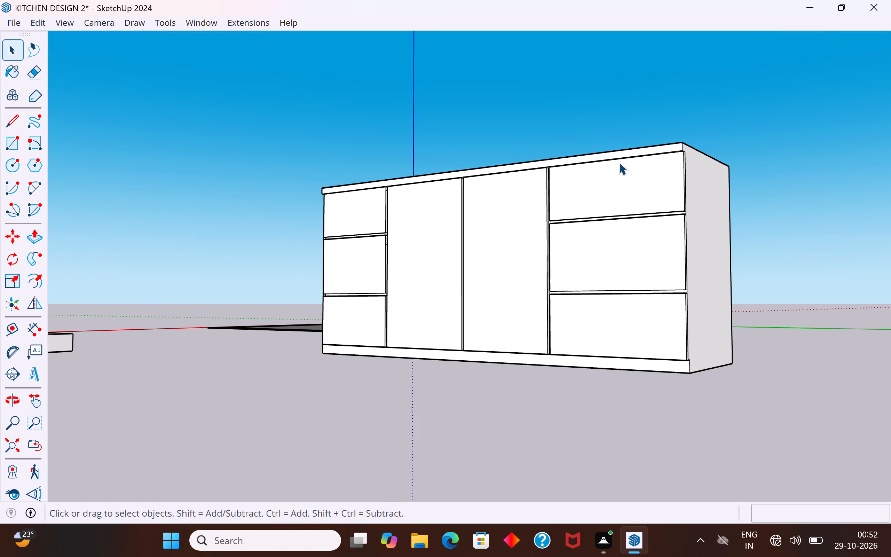
scroll(369, 258, up, 1)
middle_drag(376, 264, 848, 302)
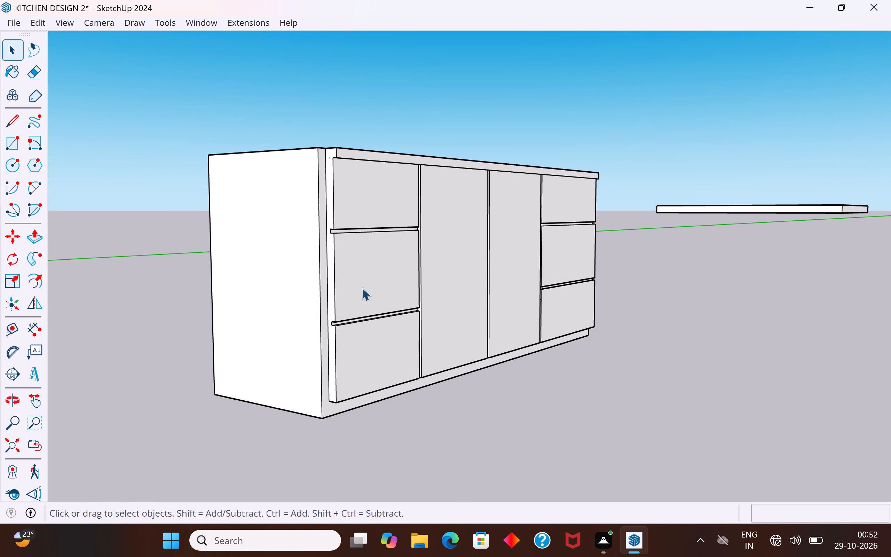
middle_drag(358, 290, 60, 359)
middle_drag(828, 332, 816, 311)
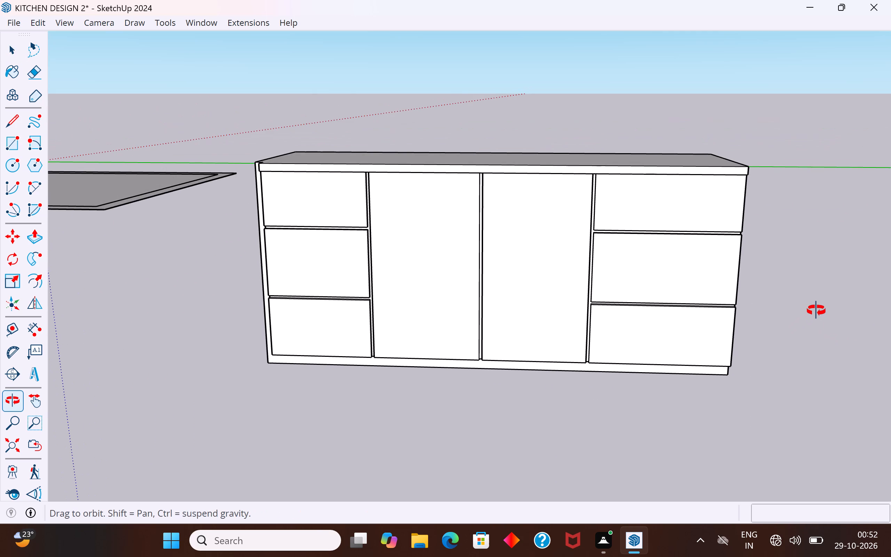
middle_drag(816, 311, 834, 321)
scroll(254, 234, up, 7)
middle_drag(265, 230, 285, 231)
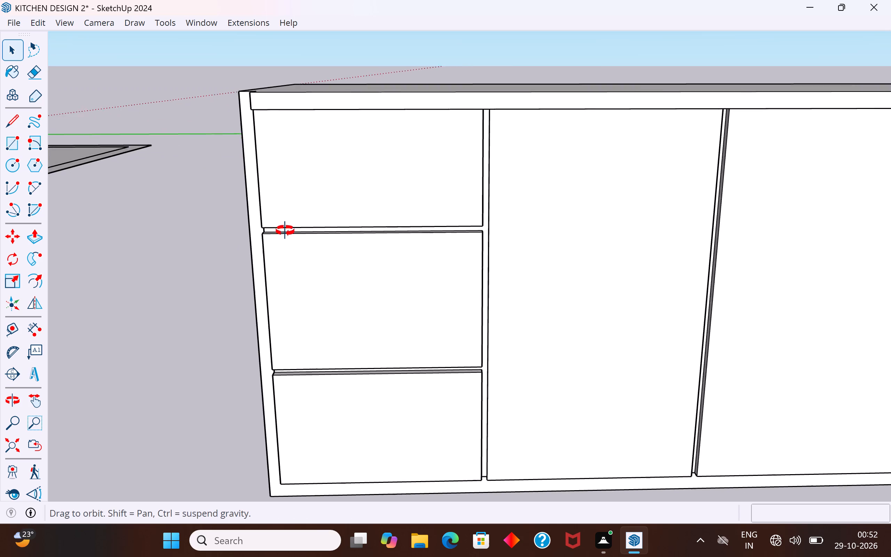
Push/Pull the recessed narrow face beside the end panel 1 5/16" outward, flush with the end panel.
middle_drag(285, 231, 531, 285)
scroll(412, 160, down, 2)
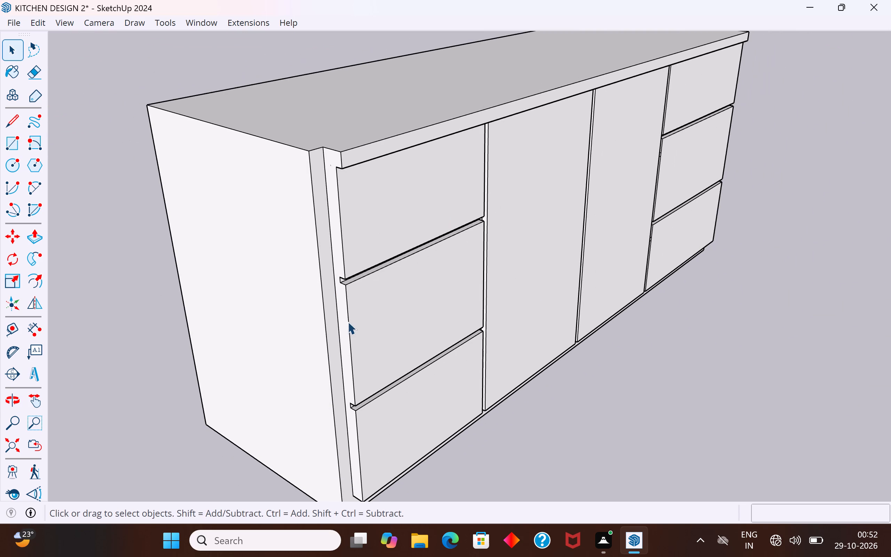
click(344, 320)
scroll(355, 181, down, 2)
click(41, 242)
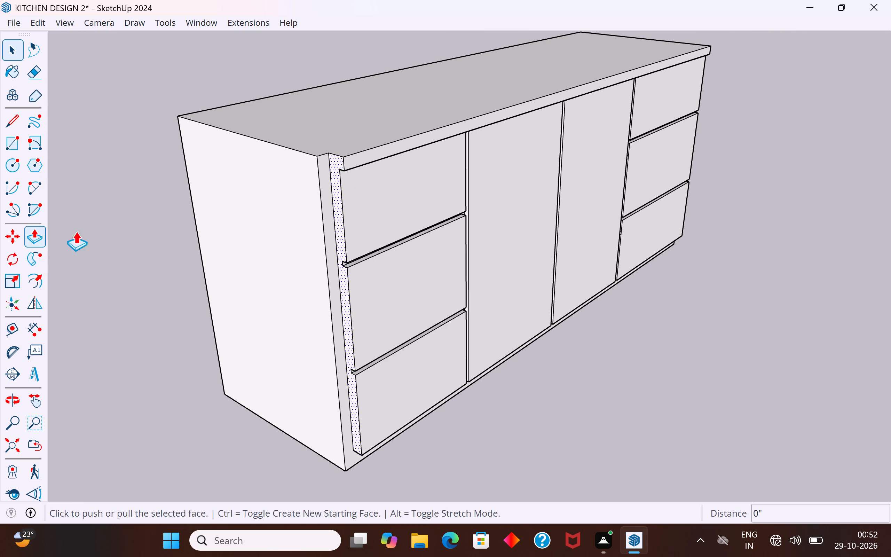
scroll(333, 161, up, 7)
click(343, 158)
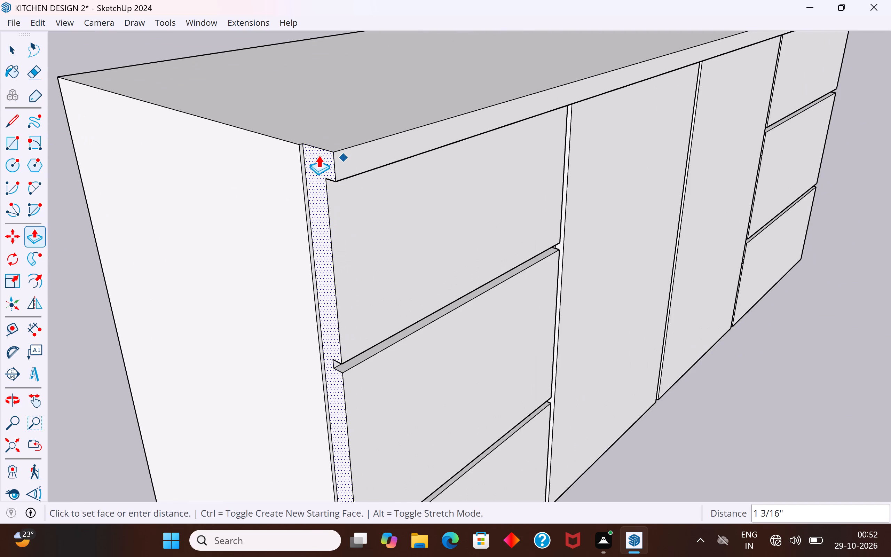
middle_drag(318, 156, 510, 185)
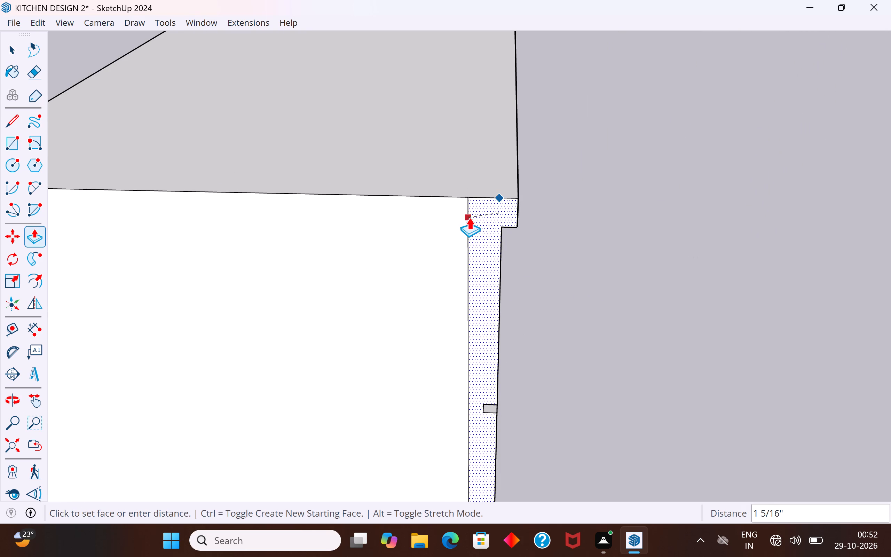
click(469, 217)
Delete the leftover vertical line between the end panel and the extended strip.
click(6, 60)
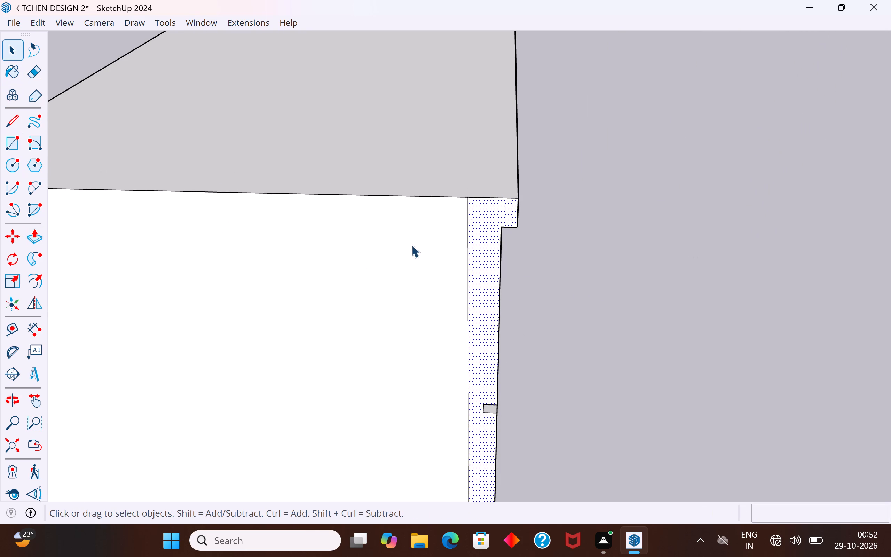
click(641, 203)
click(466, 253)
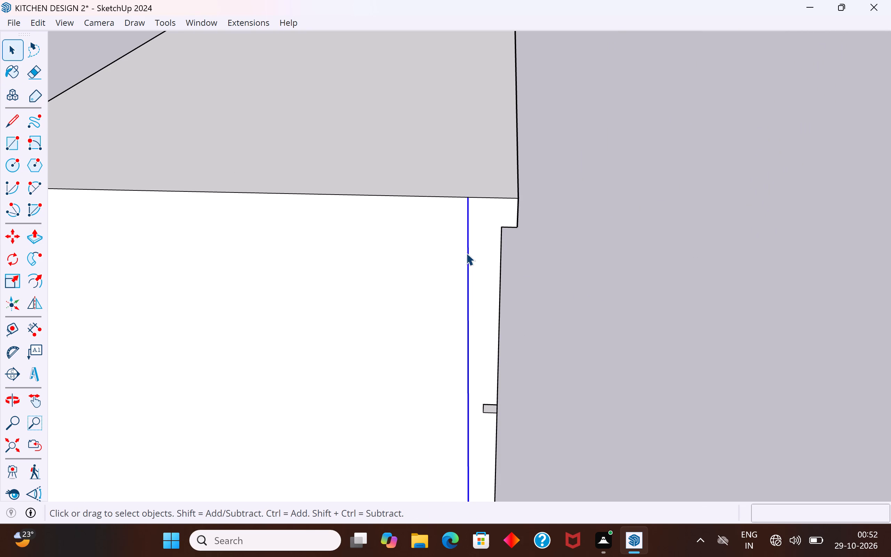
key(Delete)
Select the entire cabinet block with its drawers and doors and make it a group.
scroll(467, 258, down, 18)
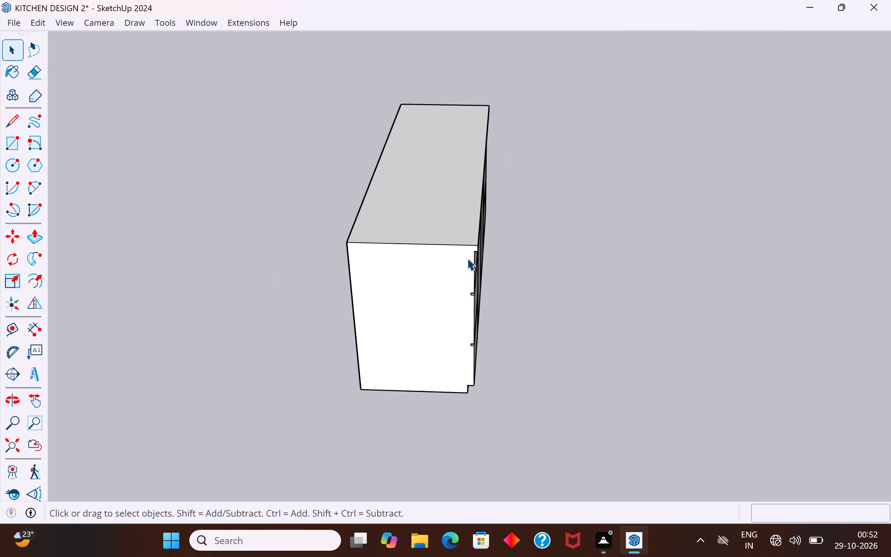
scroll(467, 258, down, 1)
middle_drag(513, 292, 160, 209)
scroll(512, 292, up, 1)
middle_drag(517, 150, 368, 140)
middle_drag(566, 224, 590, 255)
drag(707, 128, 306, 387)
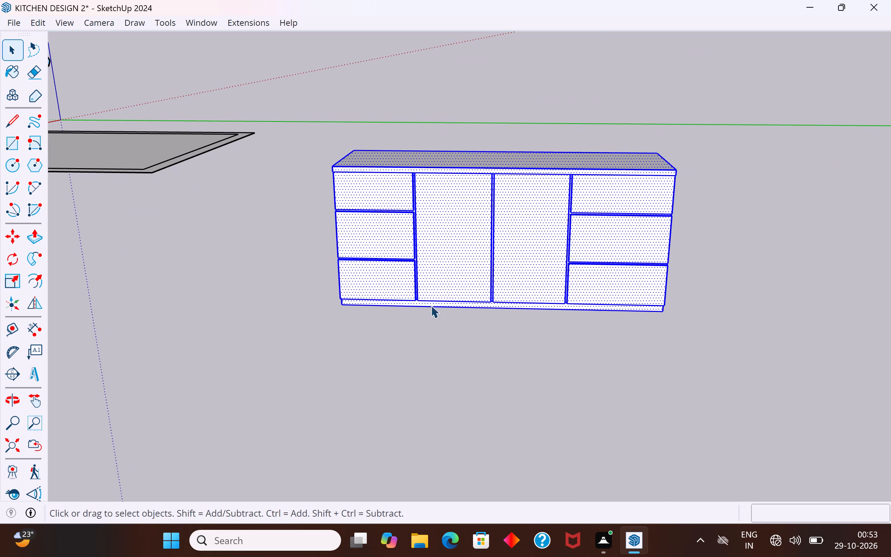
right_click(460, 246)
click(484, 443)
drag(714, 112, 512, 285)
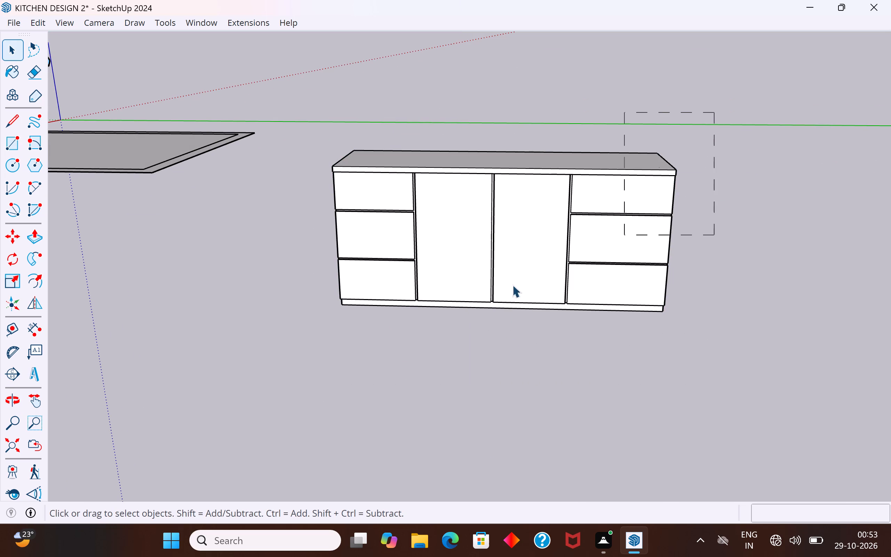
drag(512, 285, 302, 334)
right_click(407, 259)
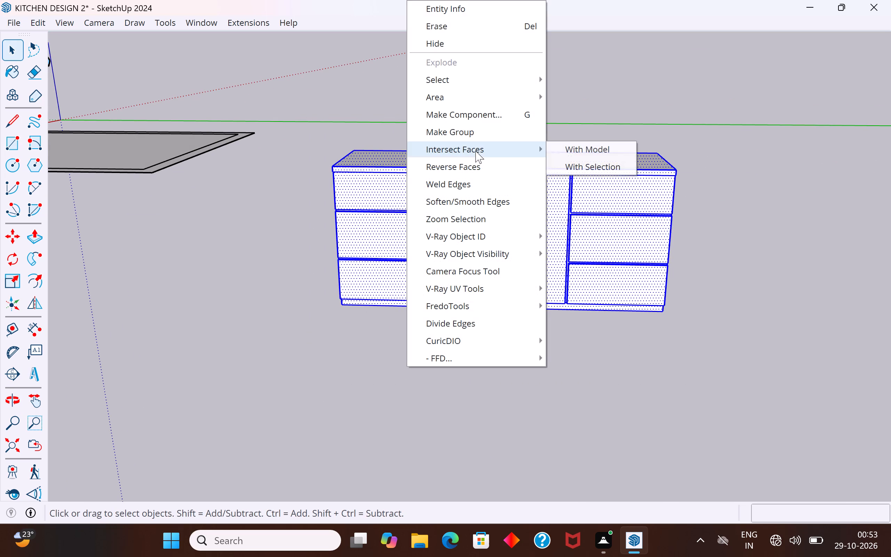
click(477, 136)
click(446, 319)
Flip the cabinet group about its red plane so the drawer fronts face the opposite way.
scroll(571, 279, down, 14)
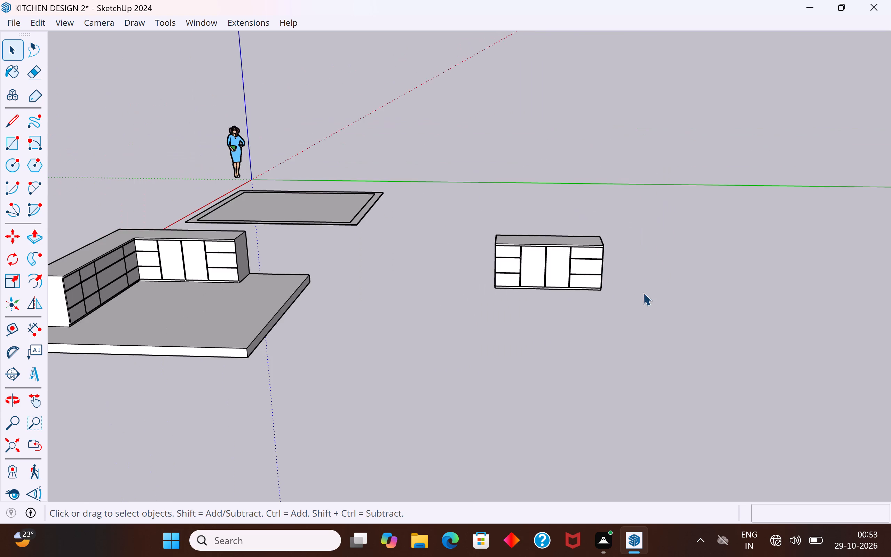
middle_drag(645, 293, 423, 364)
middle_drag(596, 259, 458, 318)
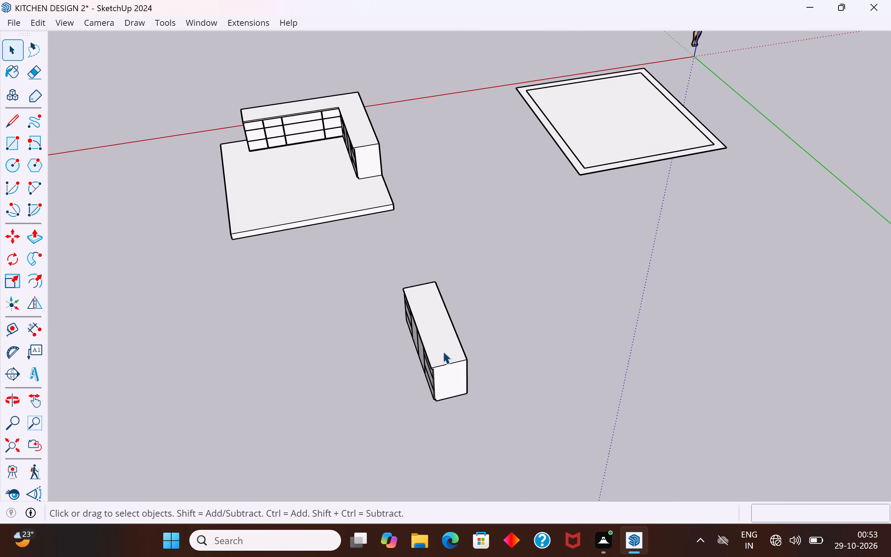
click(443, 351)
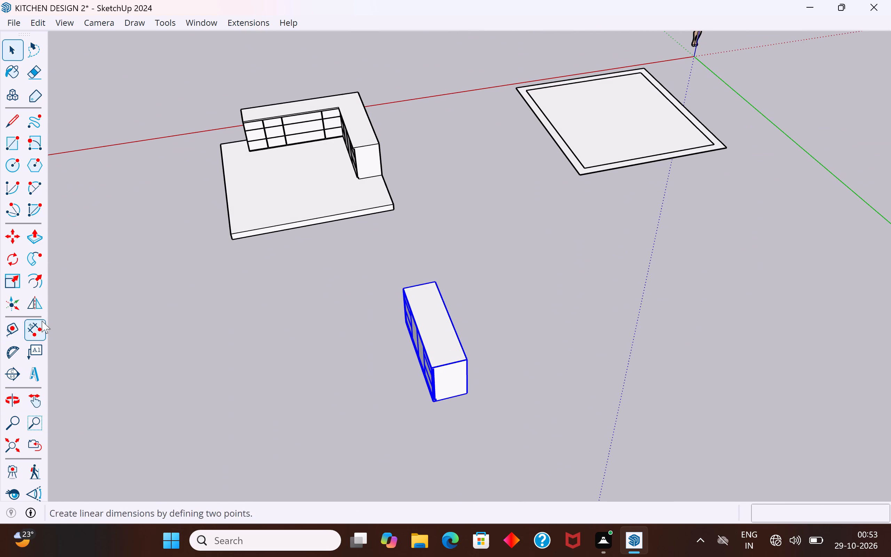
click(38, 304)
click(459, 387)
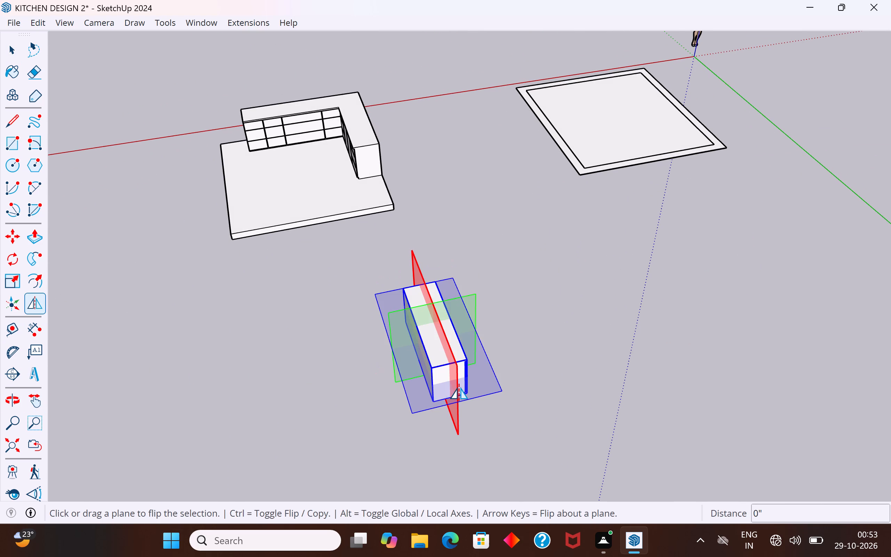
click(16, 44)
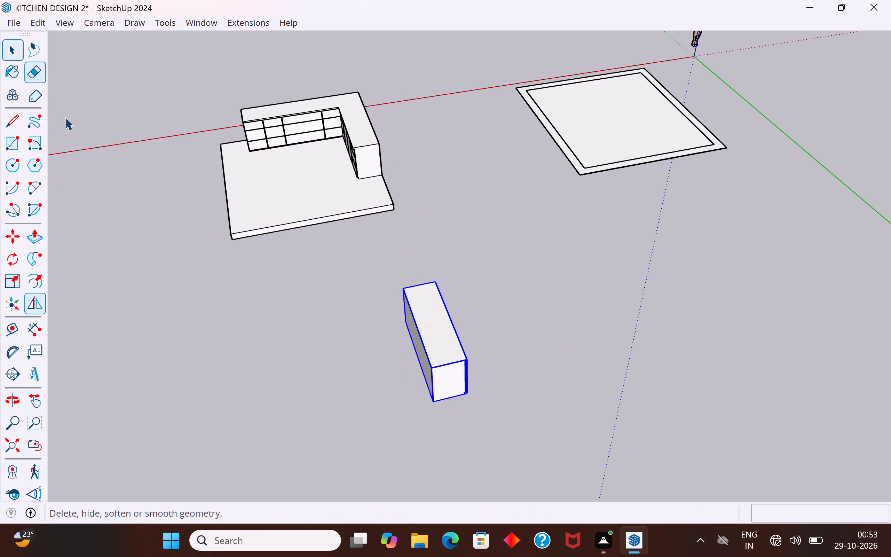
click(279, 343)
Move the cabinet group about 22' 6" onto the kitchen slab, along the open edge facing the door-and-drawer cabinet run.
click(448, 386)
middle_drag(363, 400, 771, 385)
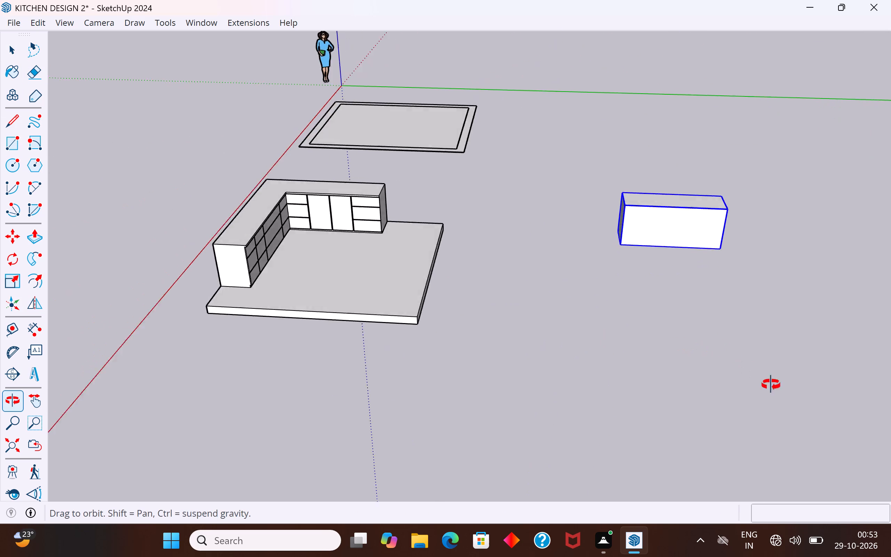
middle_drag(771, 385, 815, 391)
key(m)
scroll(625, 225, up, 3)
click(628, 221)
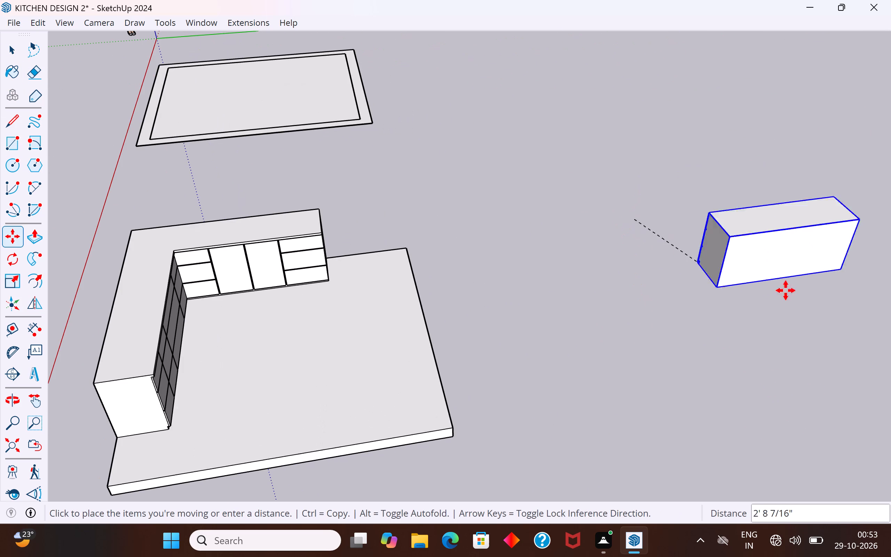
scroll(803, 291, down, 5)
click(464, 368)
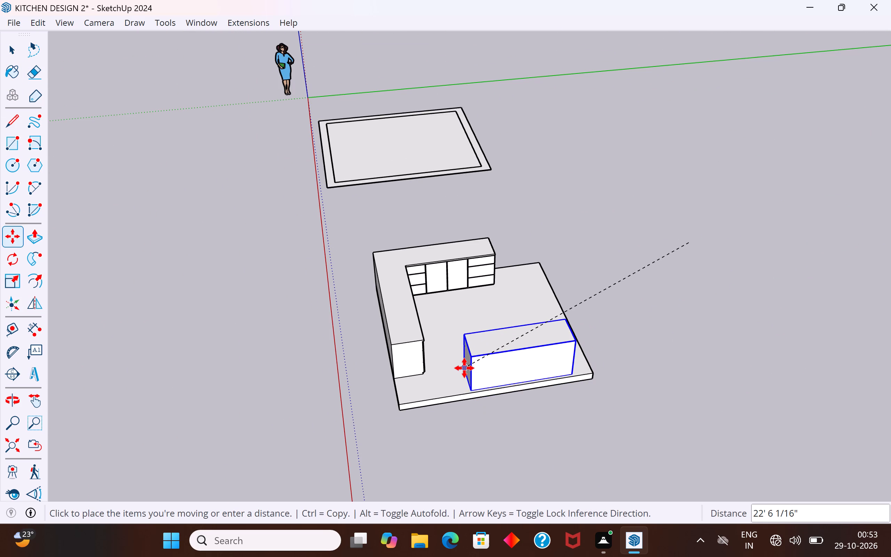
click(12, 55)
click(121, 292)
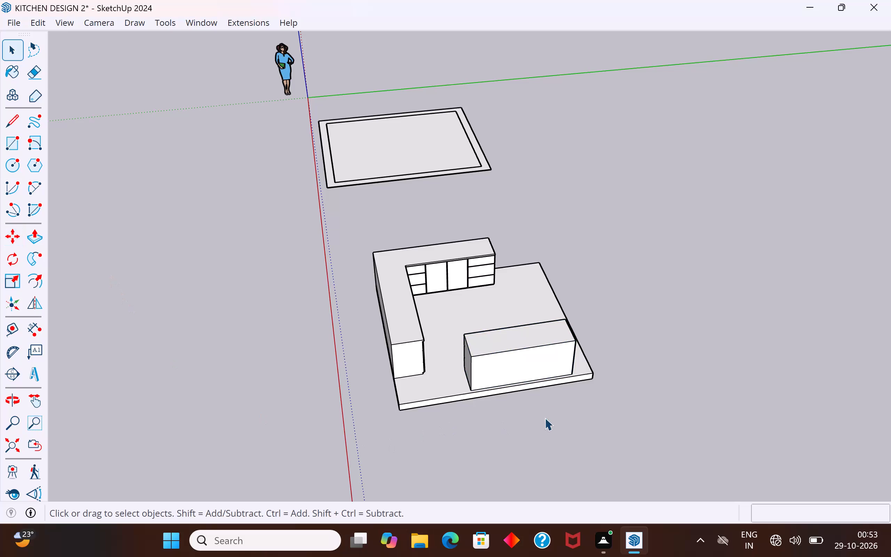
Move the cabinet group slightly so its plain back sits closer to the slab's open edge.
middle_drag(545, 415, 218, 280)
scroll(312, 313, up, 6)
middle_drag(433, 321, 155, 362)
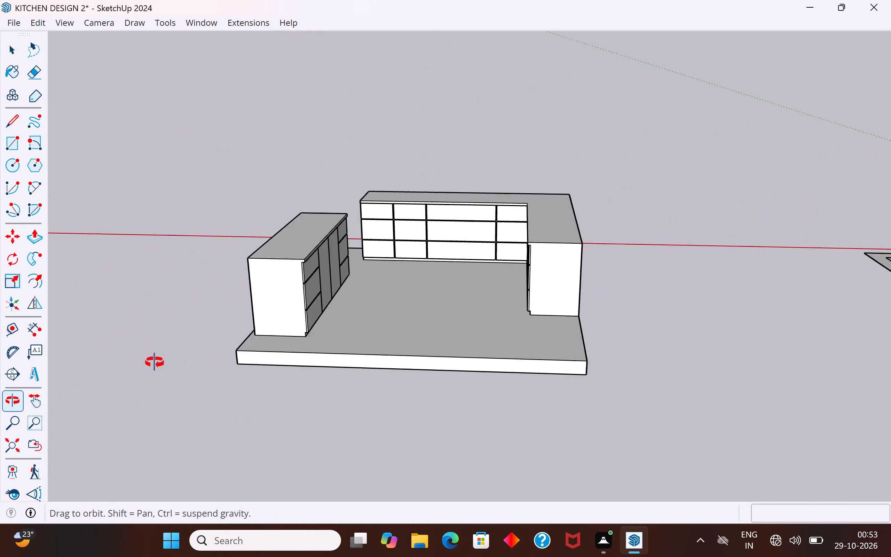
middle_drag(155, 362, 500, 379)
scroll(487, 348, up, 4)
click(492, 370)
key(m)
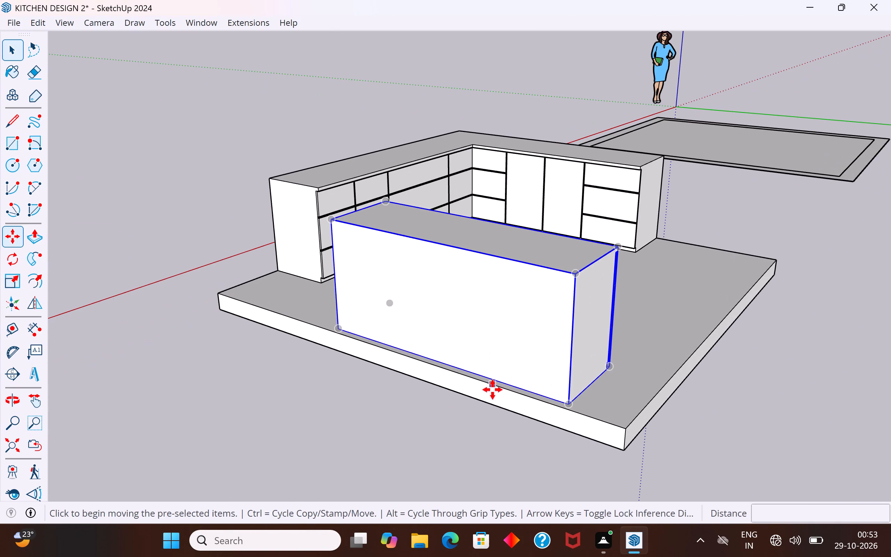
click(549, 400)
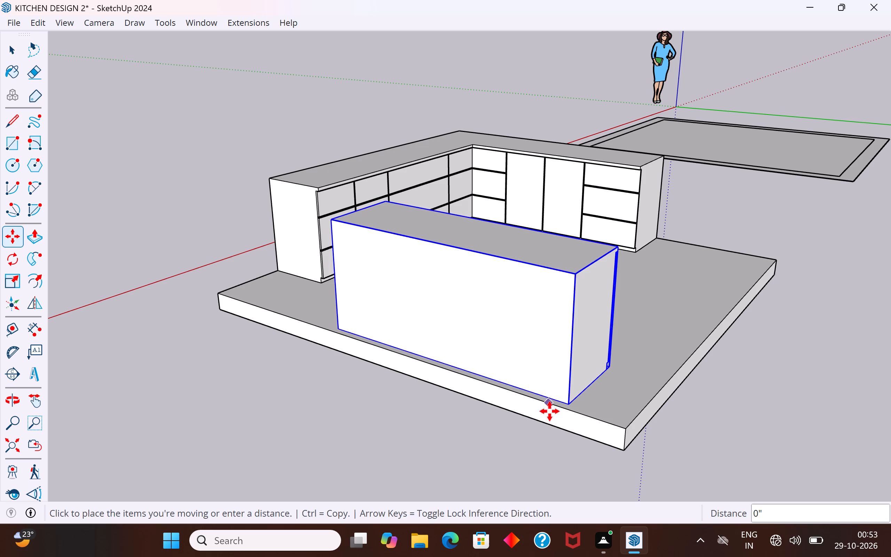
click(550, 412)
click(9, 41)
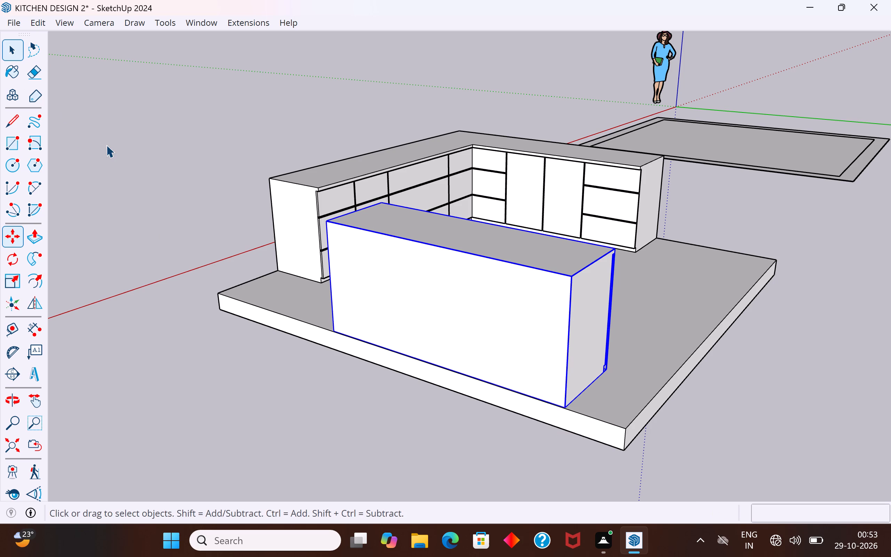
click(106, 145)
Move the cabinet group by its bottom back corner onto the slab's edge, aligning its back flush with that edge.
scroll(513, 384, up, 12)
click(600, 400)
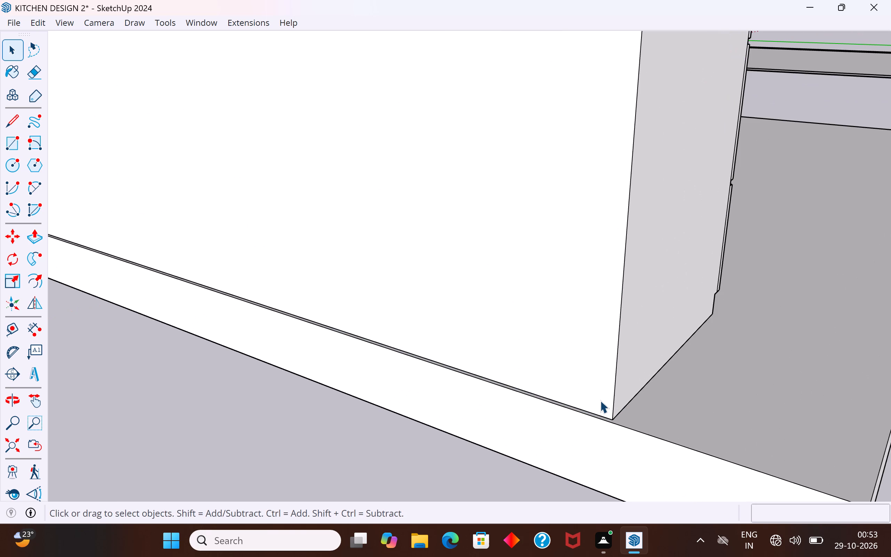
scroll(605, 416, up, 3)
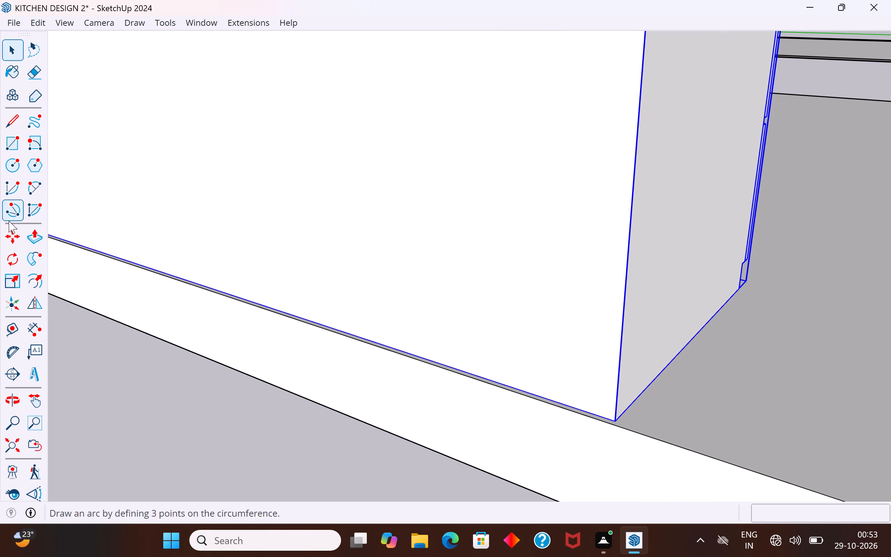
click(14, 233)
scroll(601, 453, up, 4)
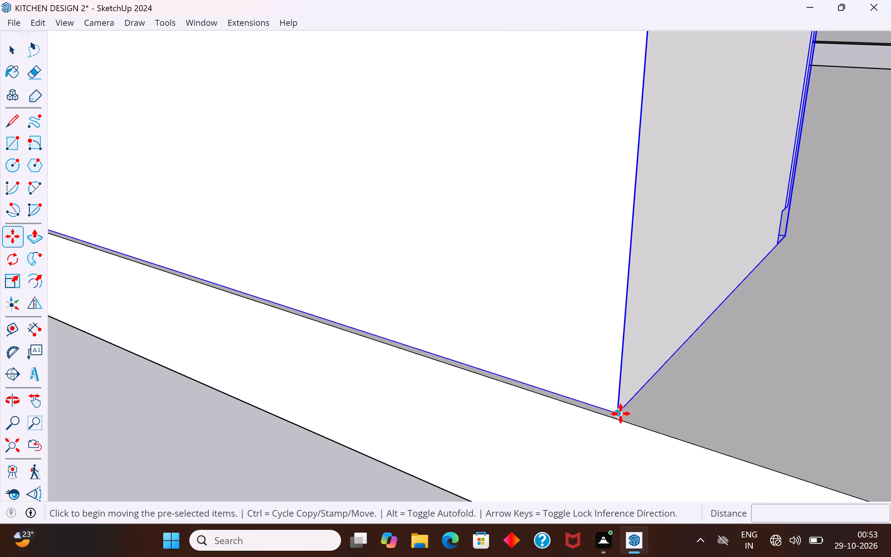
click(621, 414)
click(614, 420)
scroll(614, 420, down, 10)
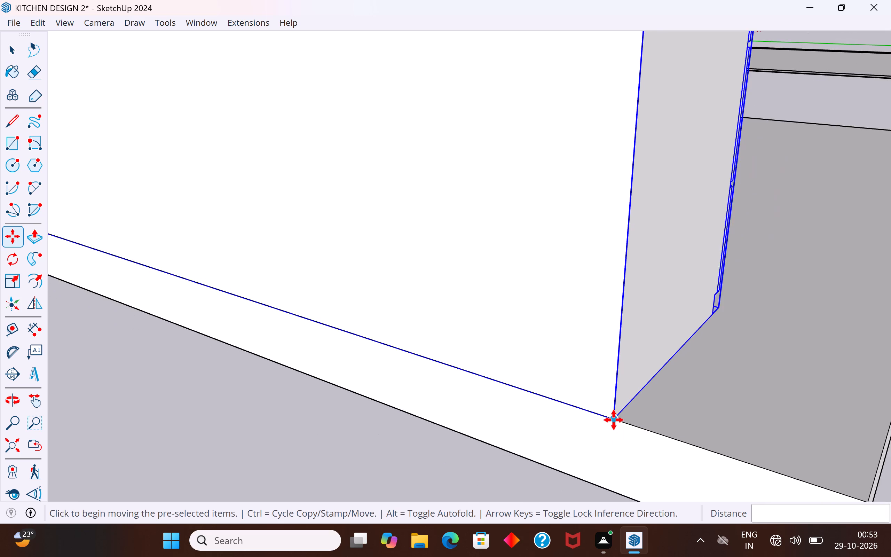
scroll(614, 420, down, 11)
click(11, 43)
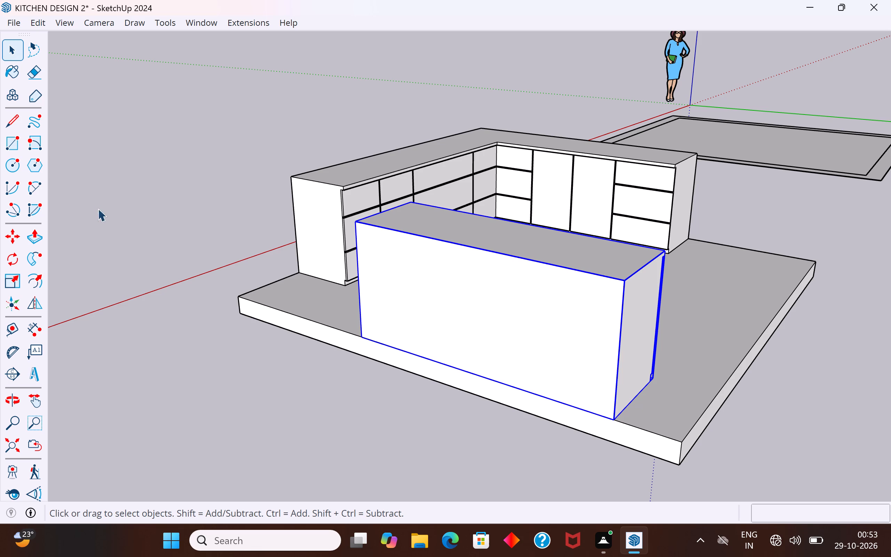
click(166, 331)
Examine the cabinet group's placement on the kitchen slab from several sides, including the opening beside the adjoining drawer run.
scroll(282, 218, down, 5)
middle_drag(425, 273, 97, 317)
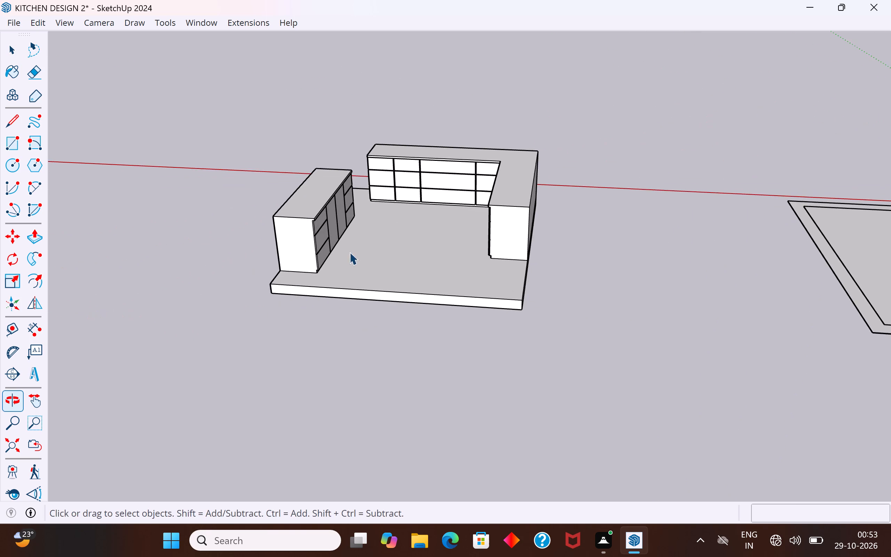
scroll(349, 249, up, 4)
middle_drag(393, 203, 344, 199)
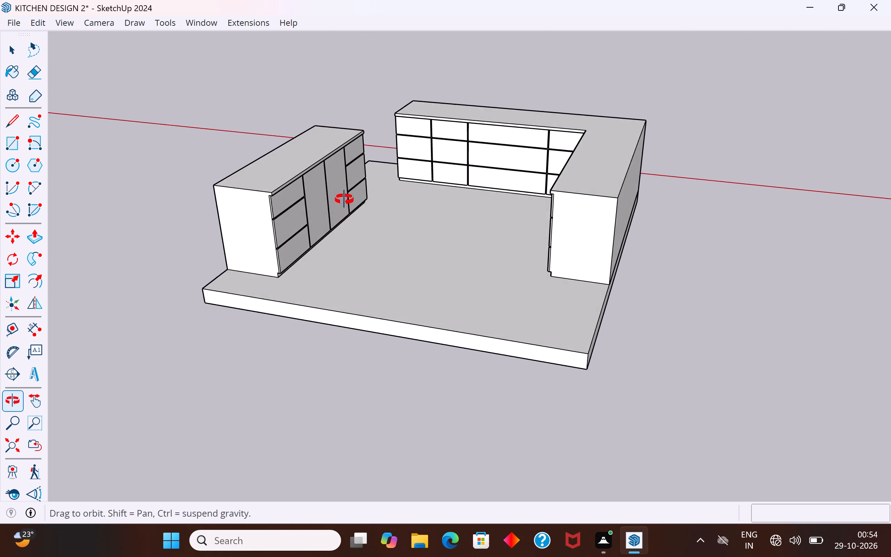
middle_drag(344, 199, 344, 199)
scroll(363, 168, up, 4)
middle_drag(419, 215, 642, 236)
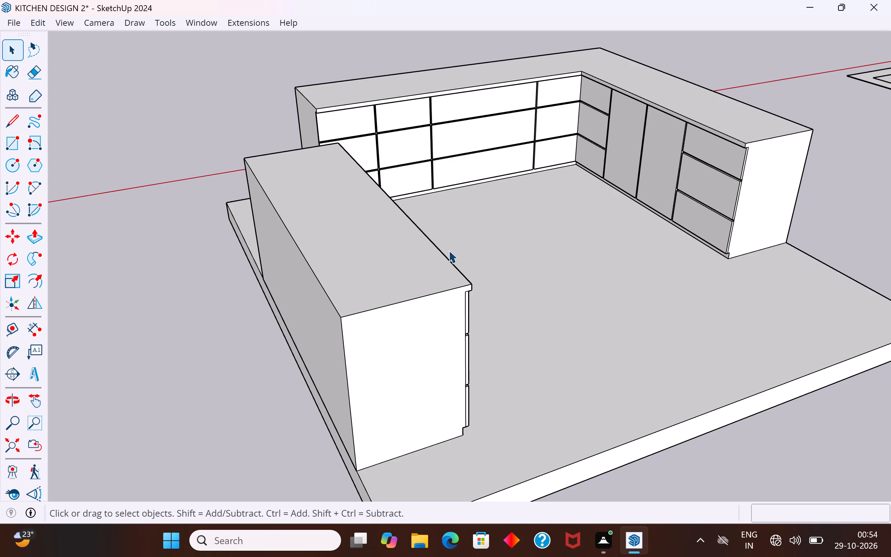
scroll(397, 189, down, 3)
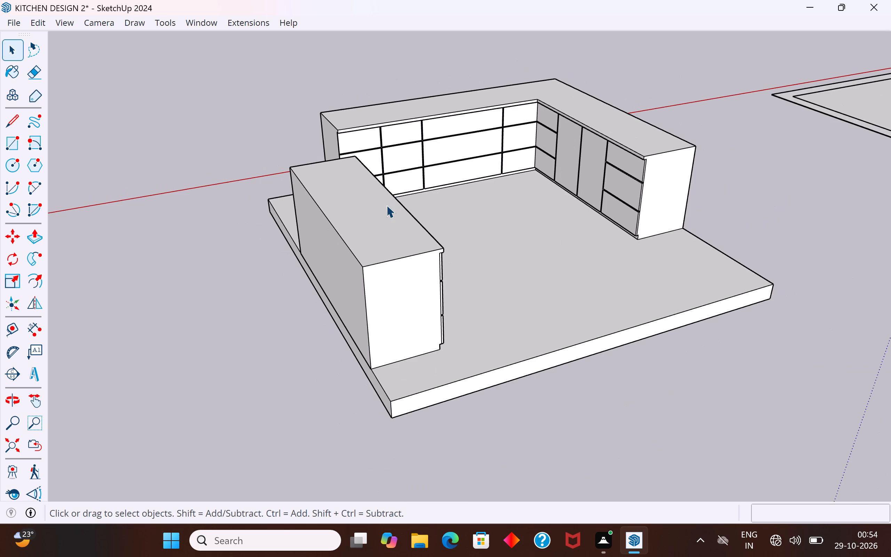
middle_drag(403, 261, 833, 263)
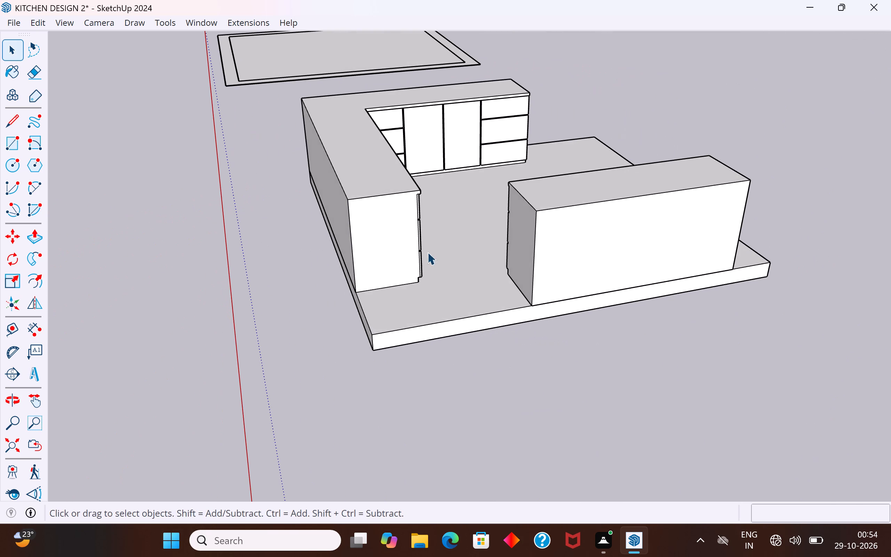
middle_drag(537, 249, 642, 253)
click(575, 237)
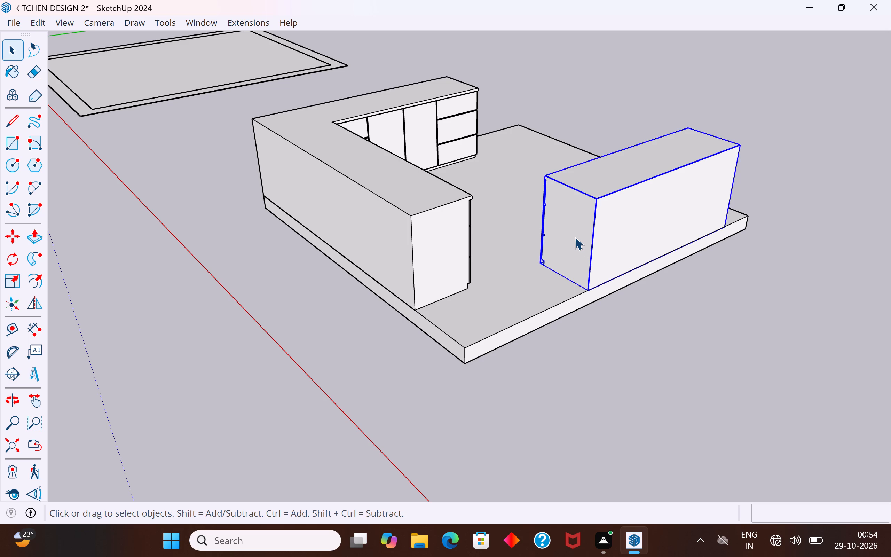
middle_drag(625, 287, 637, 289)
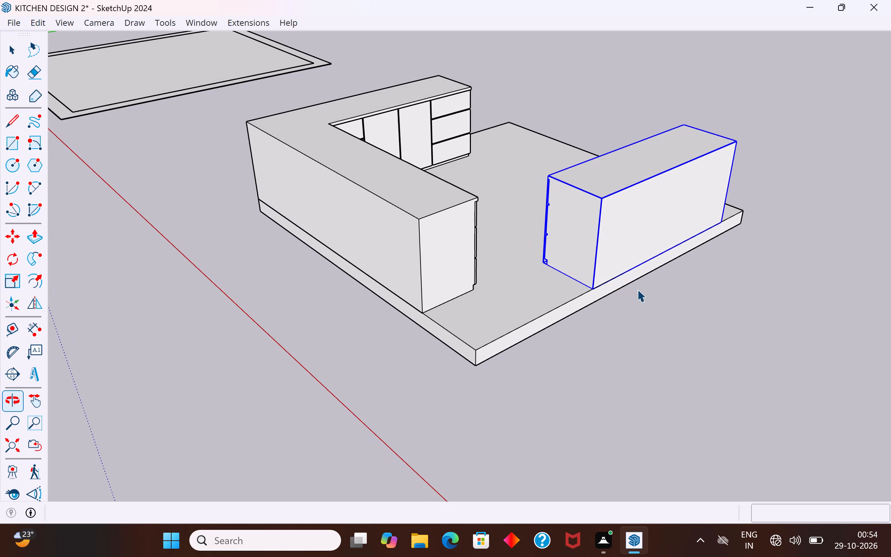
scroll(473, 274, up, 3)
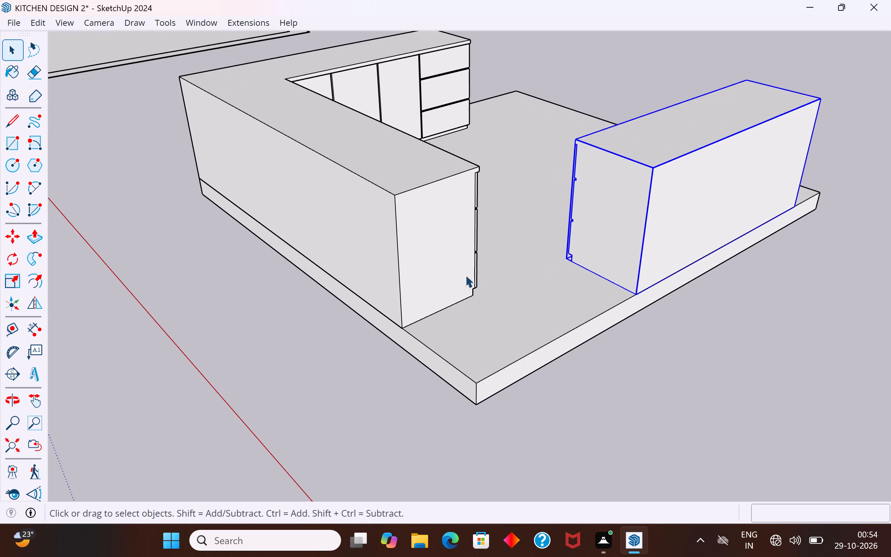
Draw a guide line on the slab from the drawer run's bottom front corner toward the separate cabinet group.
click(10, 125)
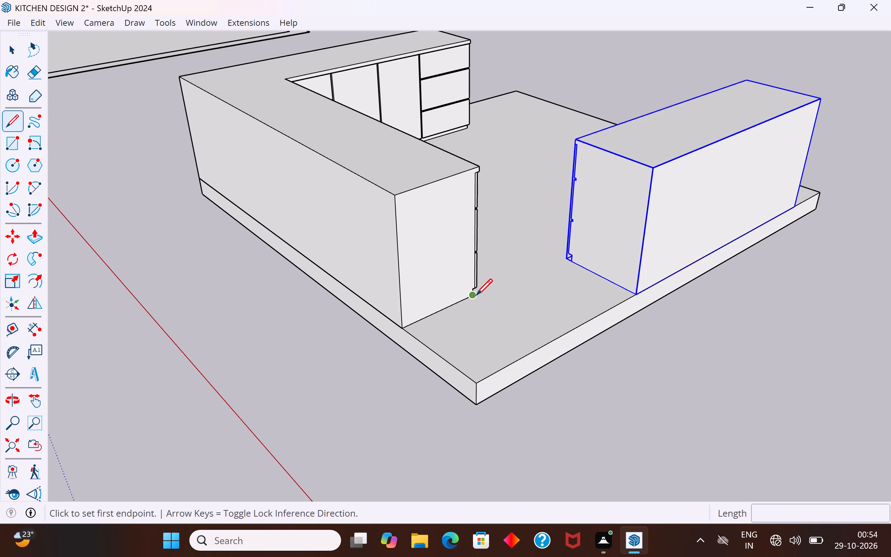
click(476, 295)
click(528, 269)
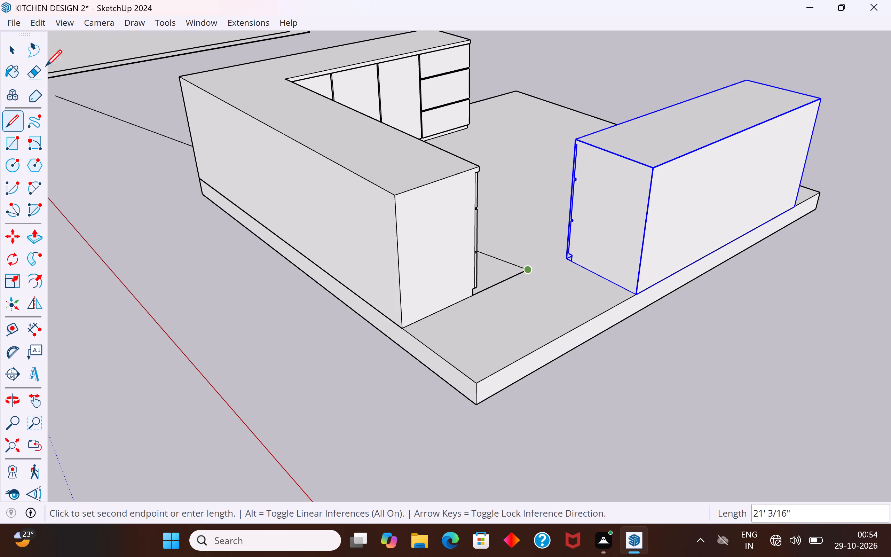
click(12, 51)
Move the separate cabinet group about 2' 8 1/4" by its bottom front corner onto the adjoining drawer run's bottom front corner.
click(609, 239)
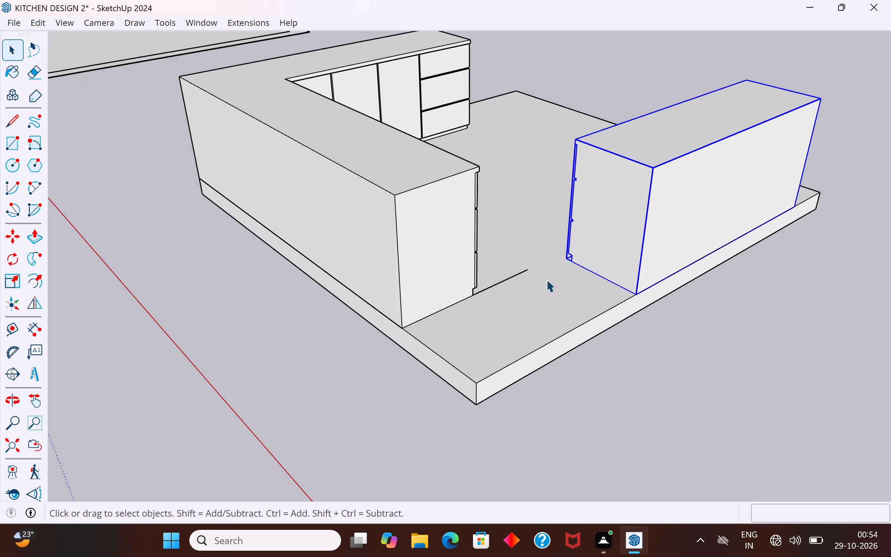
key(m)
scroll(565, 265, up, 8)
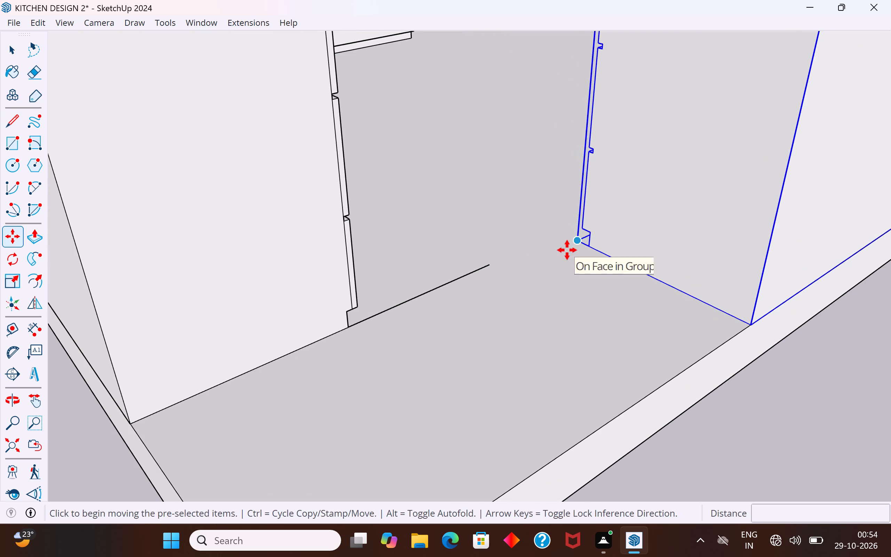
click(567, 250)
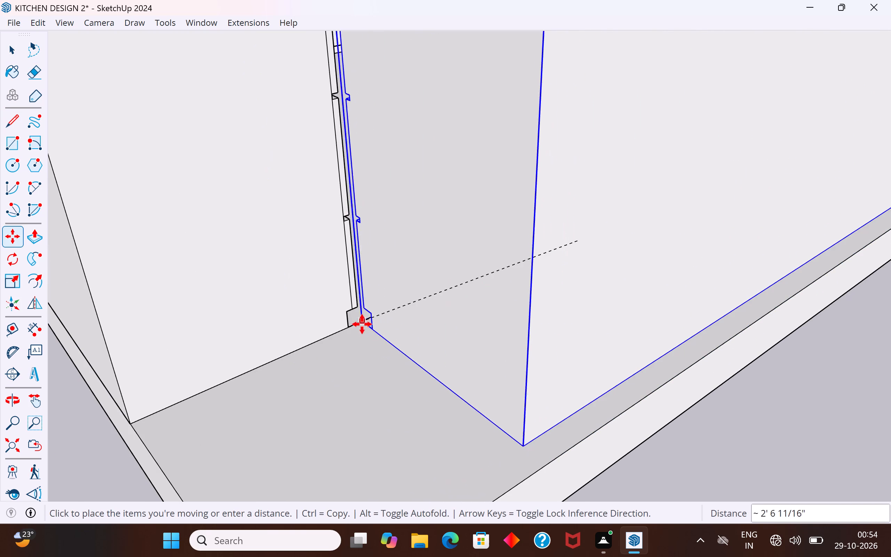
click(346, 331)
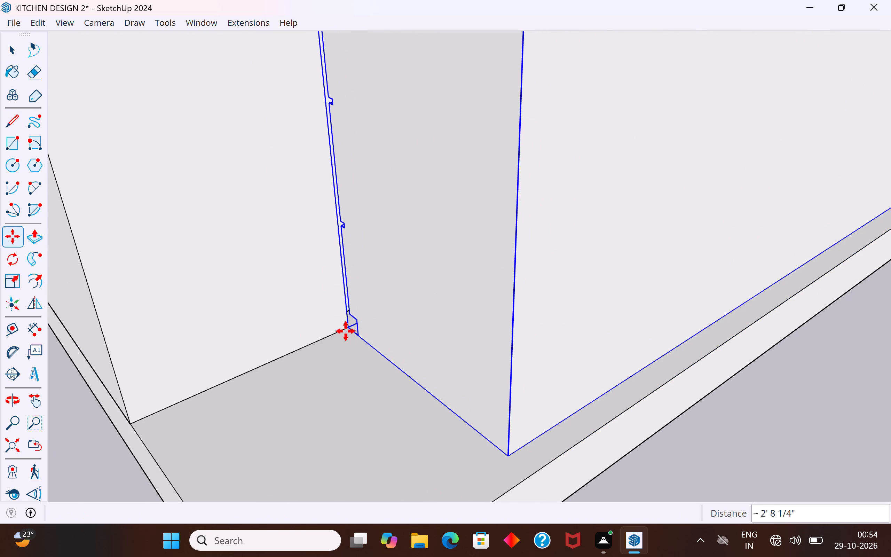
click(18, 42)
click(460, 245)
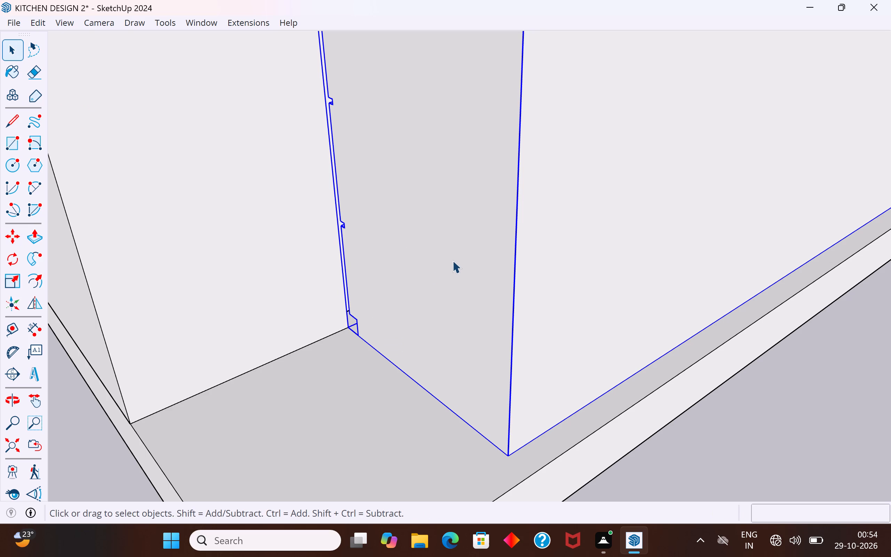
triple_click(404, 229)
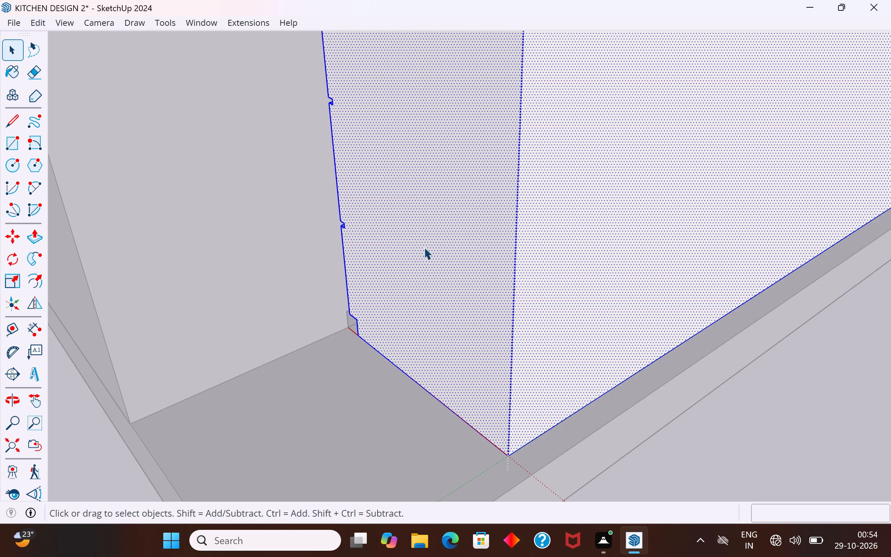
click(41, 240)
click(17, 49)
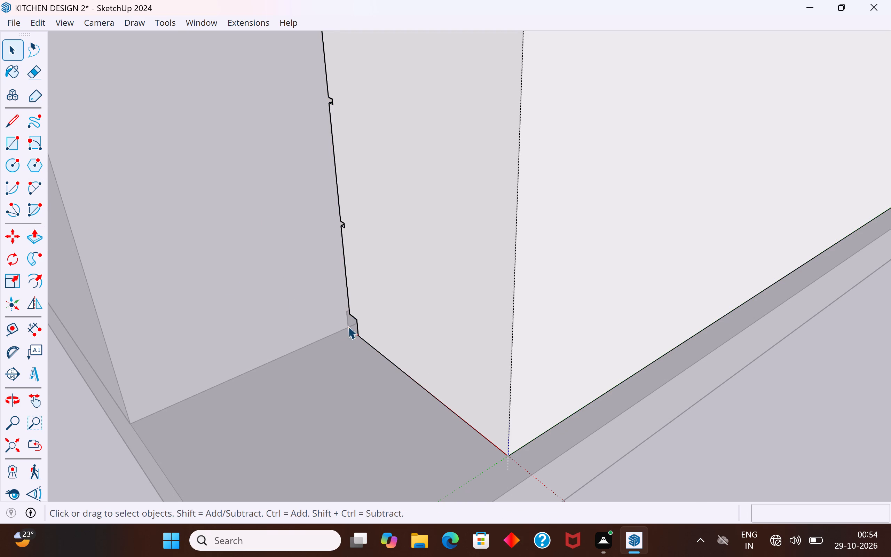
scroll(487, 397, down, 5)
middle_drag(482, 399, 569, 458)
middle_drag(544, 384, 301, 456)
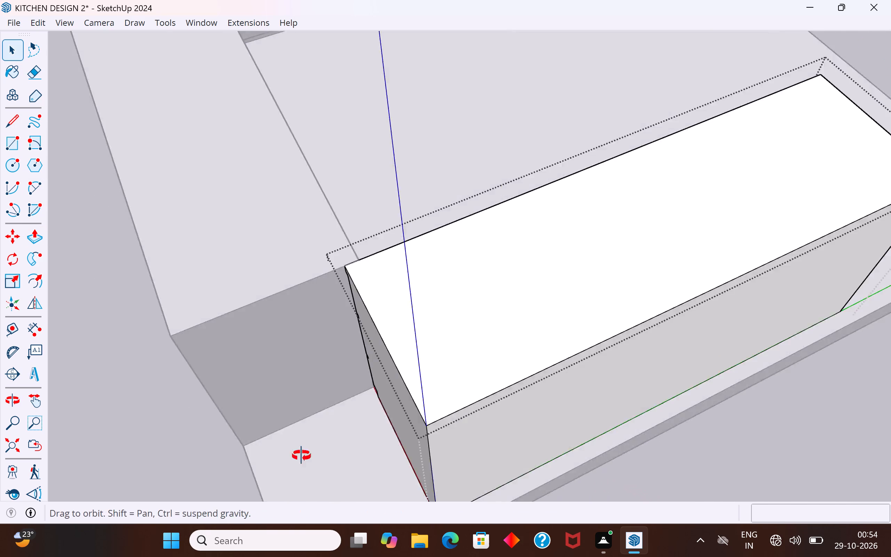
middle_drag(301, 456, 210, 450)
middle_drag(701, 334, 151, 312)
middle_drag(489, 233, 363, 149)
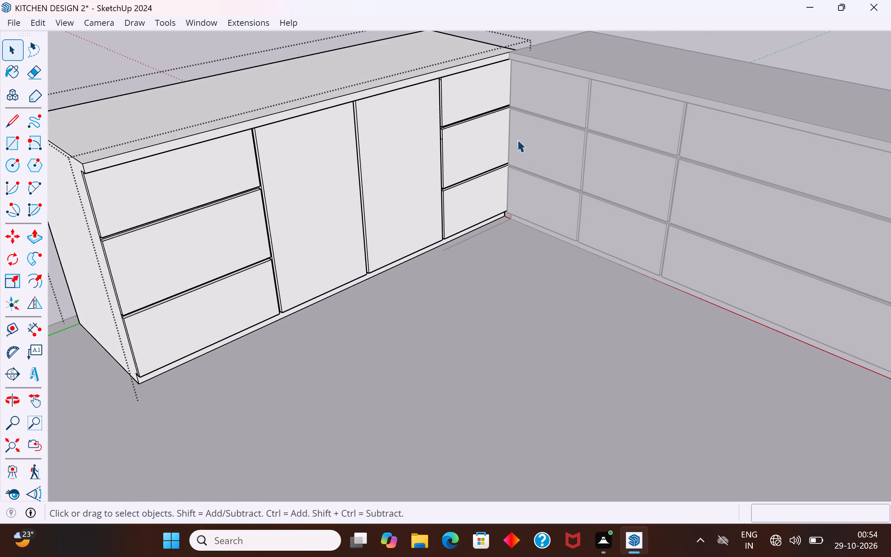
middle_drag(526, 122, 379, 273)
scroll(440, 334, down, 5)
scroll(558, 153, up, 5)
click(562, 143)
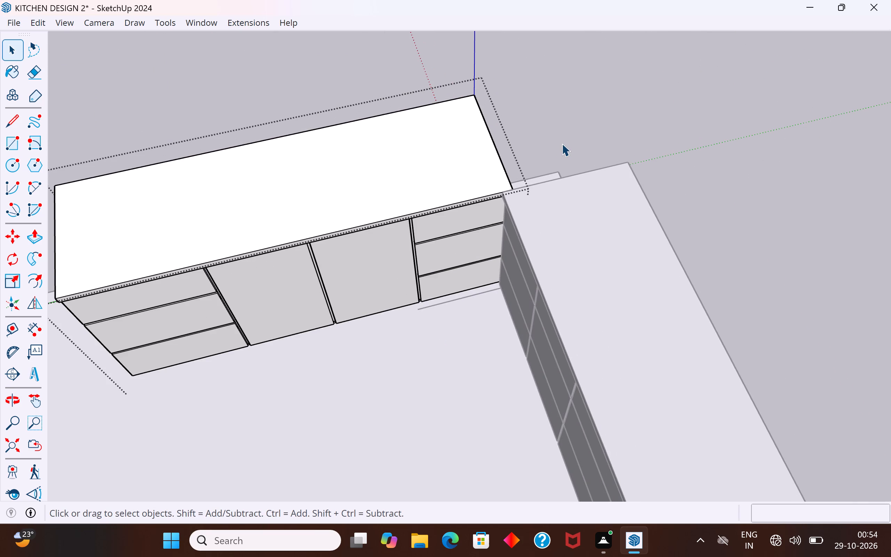
Move the cabinet group by its countertop corner onto the adjoining drawer run's inner countertop corner, so the two tops meet at that point.
scroll(538, 188, up, 5)
click(447, 166)
scroll(458, 175, up, 4)
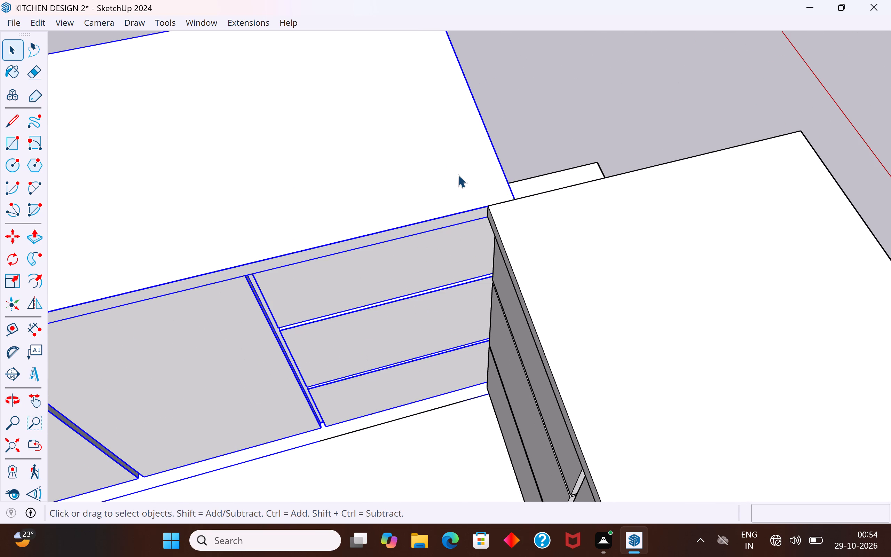
key(m)
scroll(489, 177, up, 4)
click(530, 214)
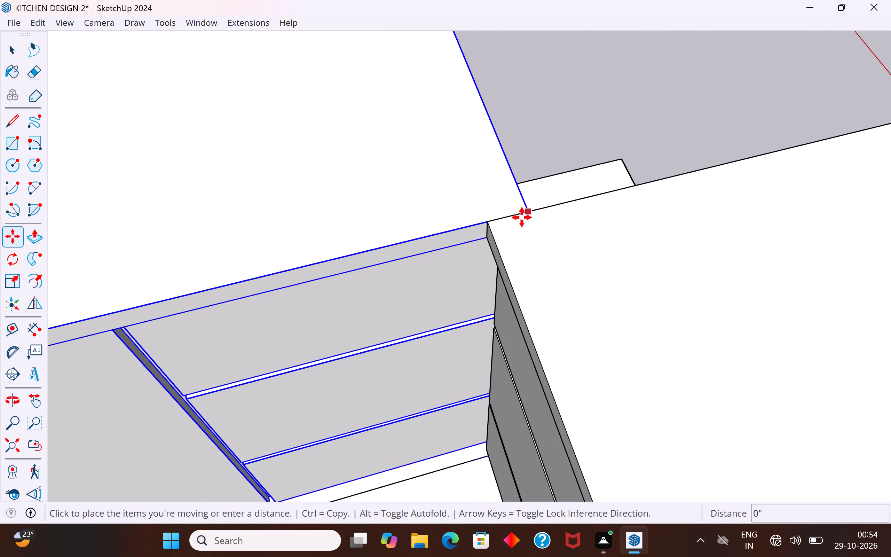
click(490, 226)
middle_drag(499, 266, 570, 145)
scroll(505, 206, up, 1)
middle_drag(505, 206, 550, 243)
scroll(550, 244, down, 10)
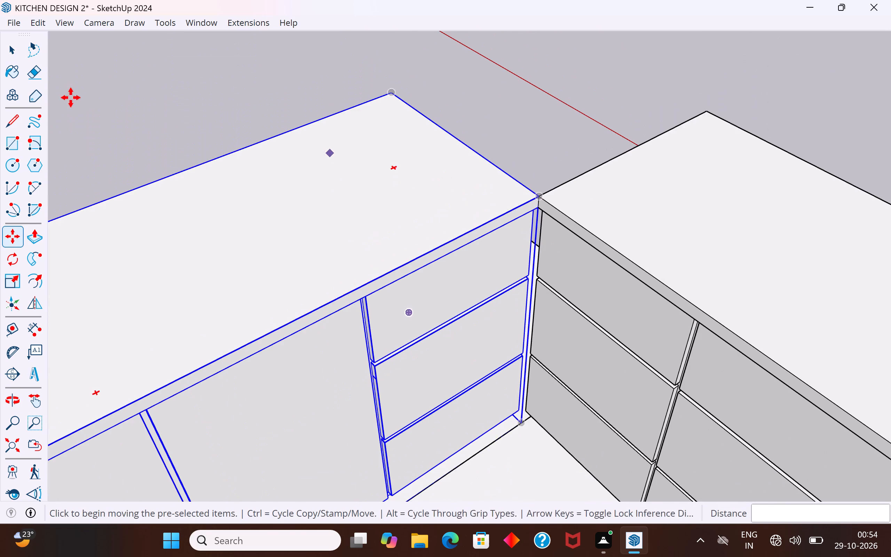
click(17, 48)
click(323, 76)
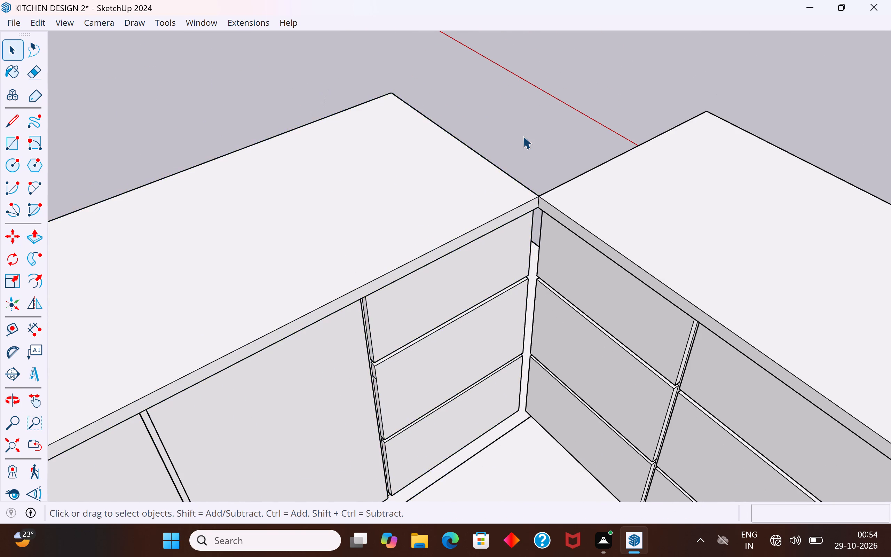
Move the cabinet group about 2 7/8" by its lowest corner drawer front's bottom corner onto the adjoining run's toe-kick corner at the slab.
scroll(523, 136, down, 4)
middle_drag(502, 232, 720, 54)
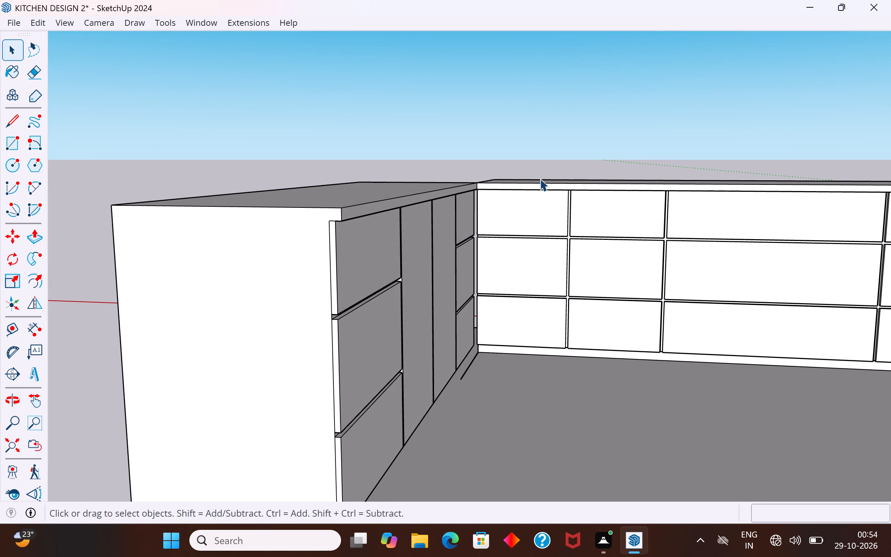
middle_drag(539, 179, 529, 182)
scroll(487, 208, up, 3)
scroll(461, 418, up, 1)
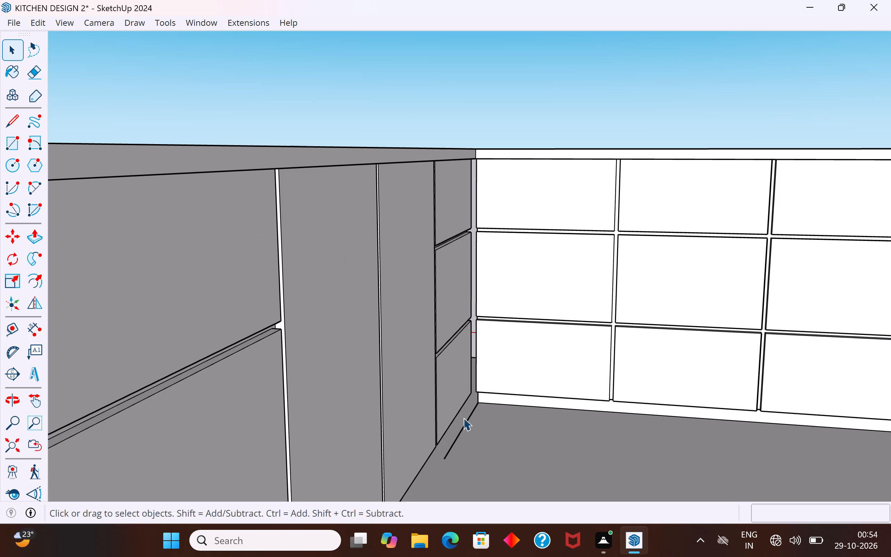
click(466, 421)
click(439, 377)
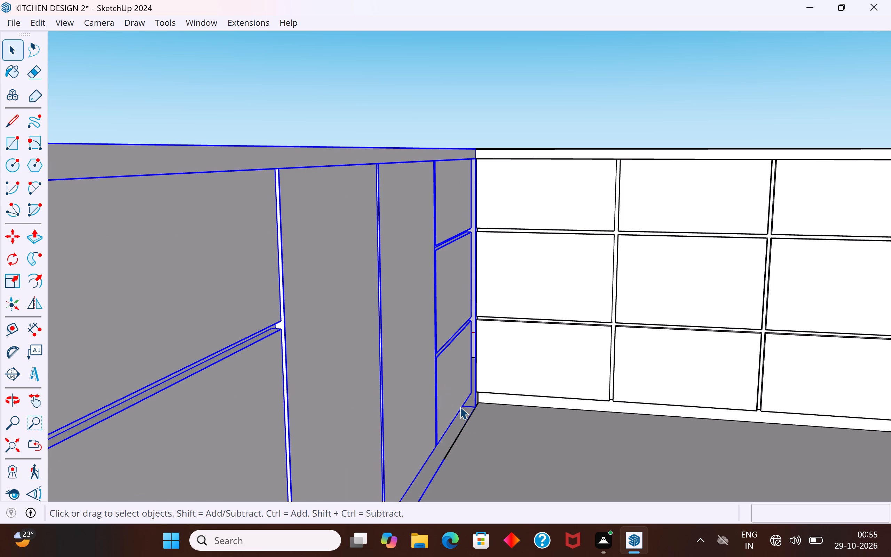
key(m)
scroll(472, 394, up, 5)
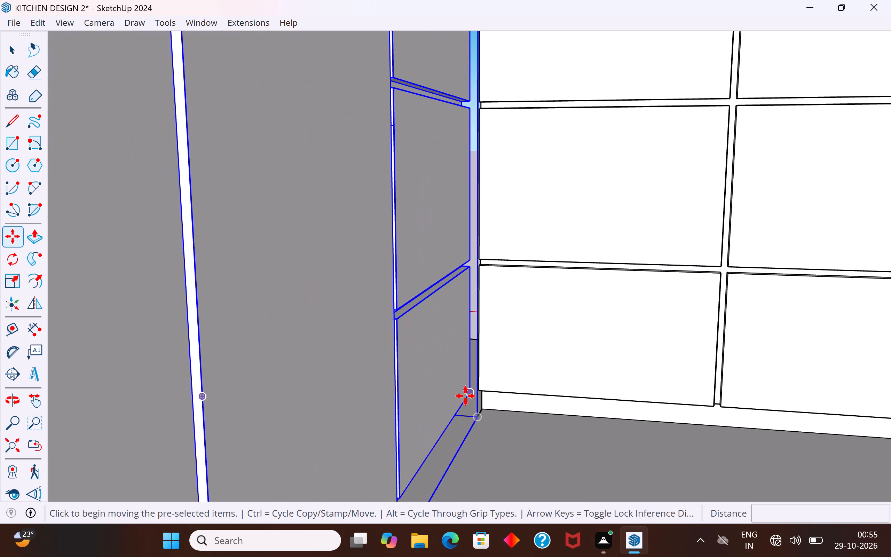
click(465, 396)
click(475, 415)
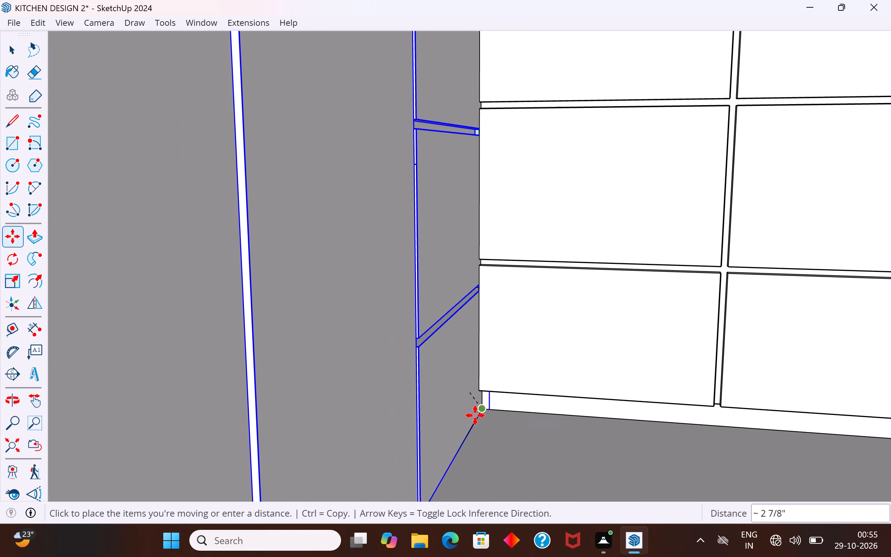
Move the cabinet group 1 5/16" along its length, away from the adjoining run's toe-kick corner.
middle_drag(507, 405, 274, 392)
scroll(505, 405, up, 5)
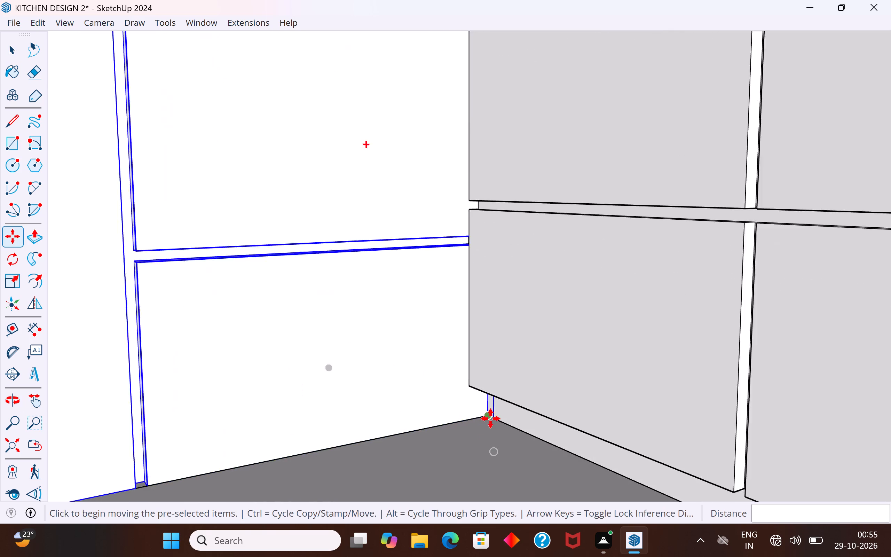
scroll(490, 418, up, 3)
click(485, 419)
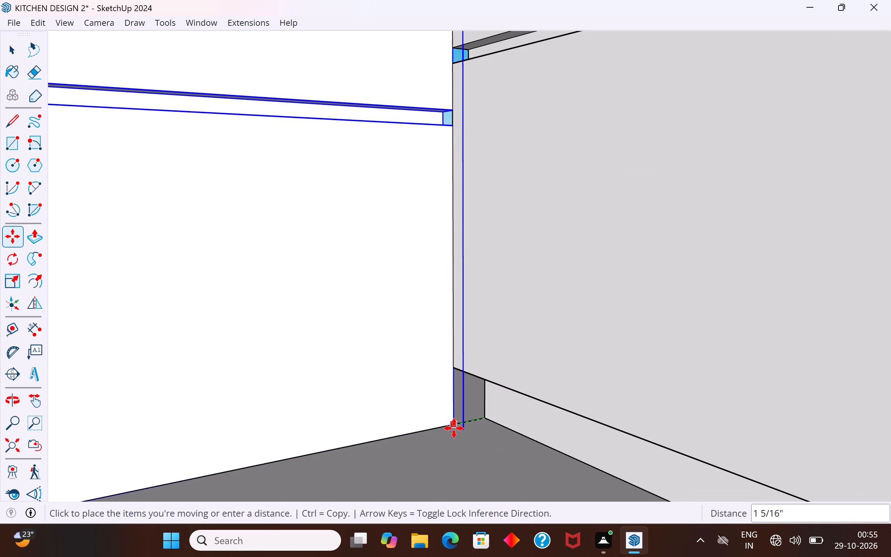
scroll(454, 428, down, 5)
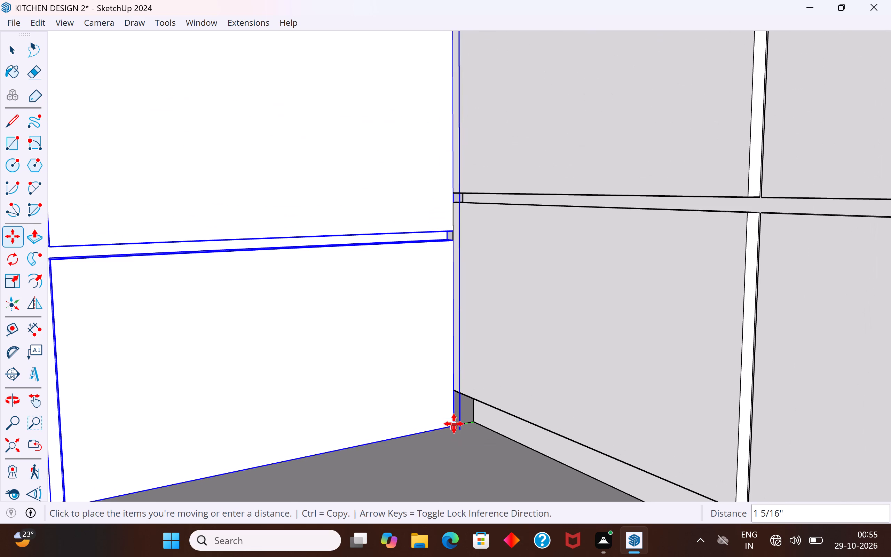
click(453, 426)
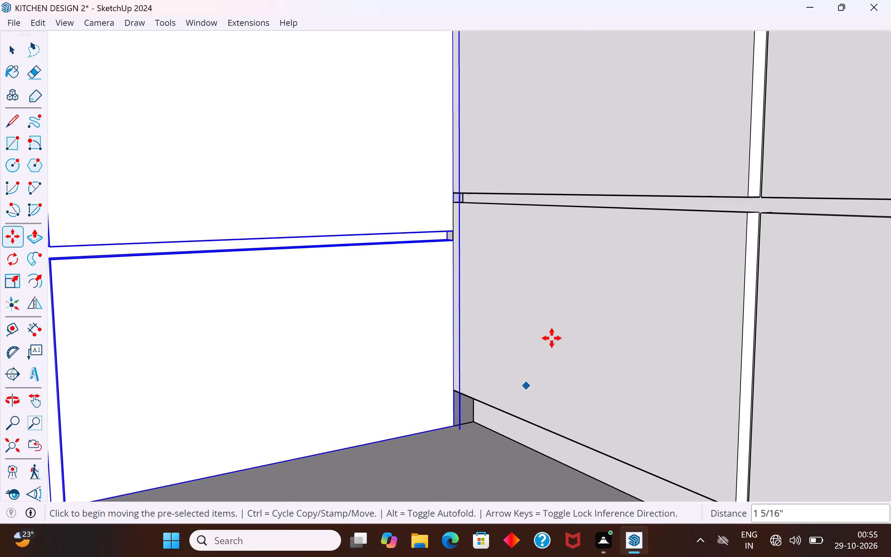
scroll(572, 283, down, 16)
middle_drag(334, 316, 397, 344)
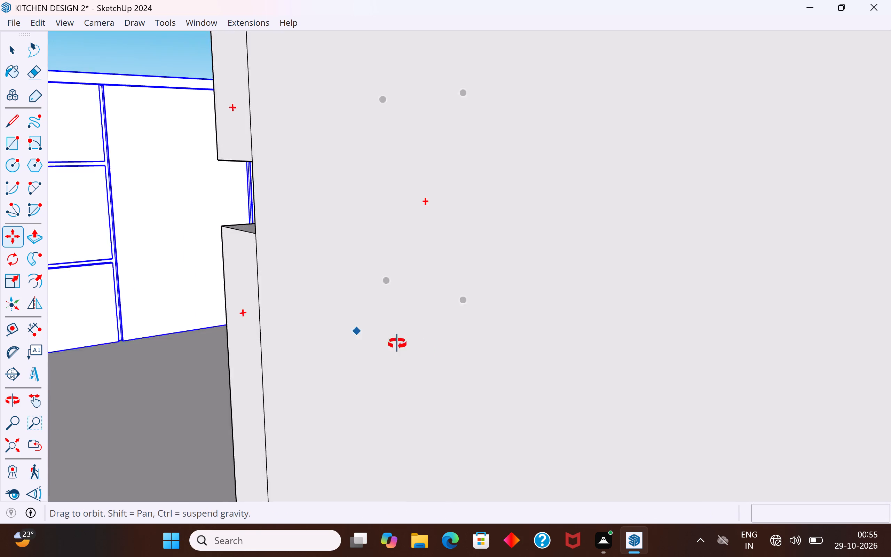
middle_drag(397, 344, 459, 354)
scroll(570, 277, down, 20)
scroll(570, 277, down, 7)
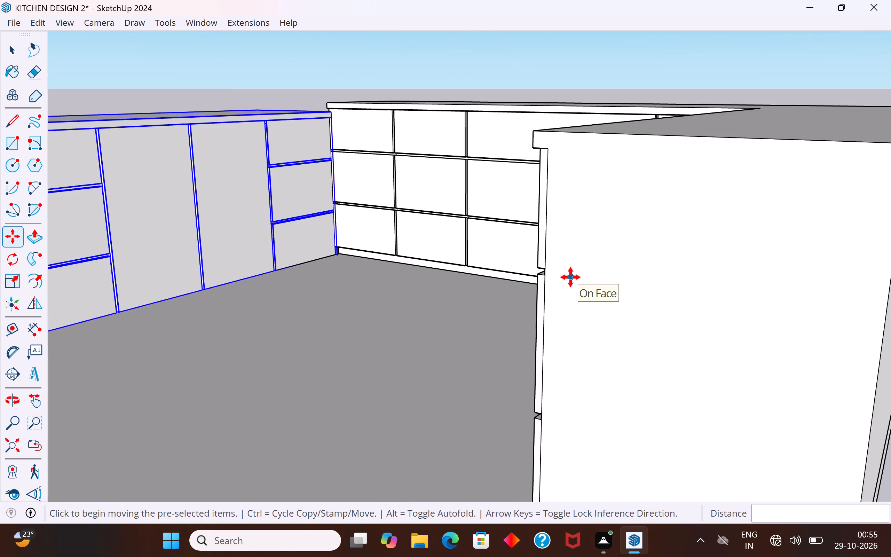
Move the cabinet group about 2 1/8" by its inner countertop corner onto the adjoining countertop's top front edge.
scroll(570, 277, down, 8)
middle_drag(571, 277, 738, 288)
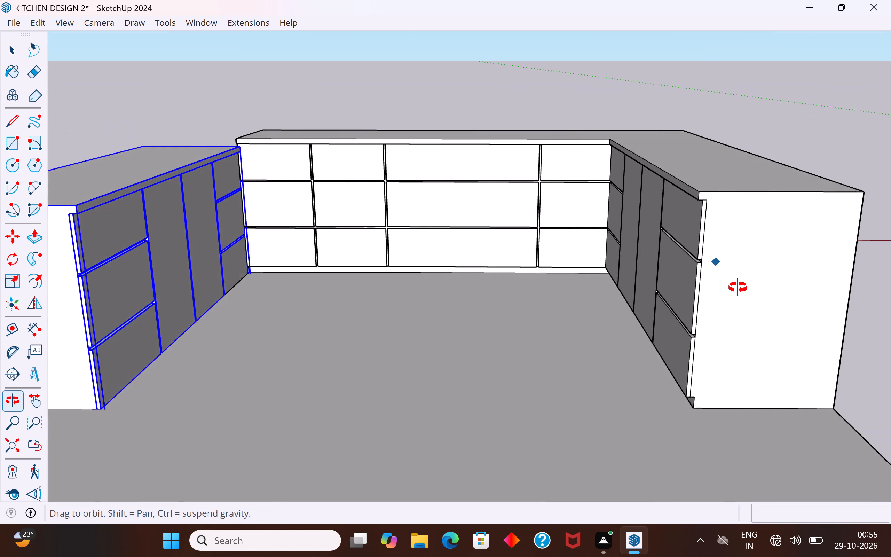
middle_drag(738, 288, 750, 247)
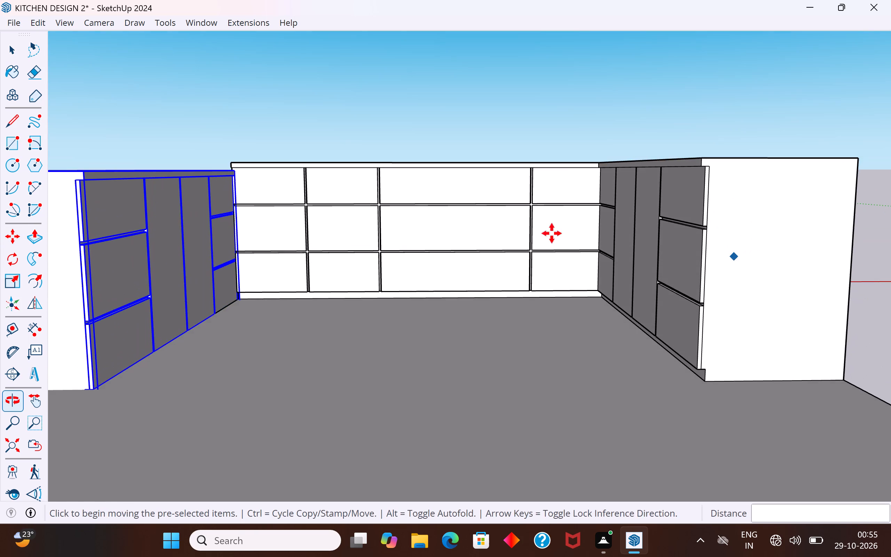
scroll(205, 165, up, 14)
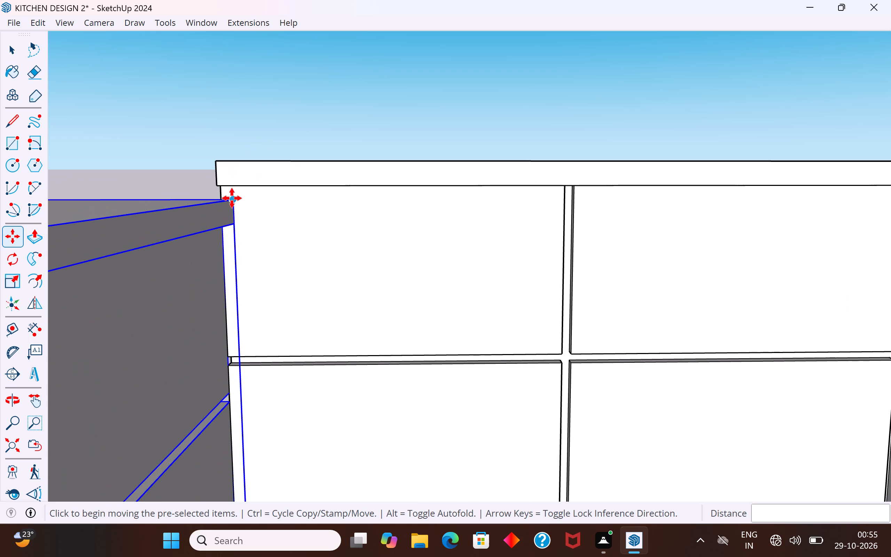
click(234, 198)
click(235, 161)
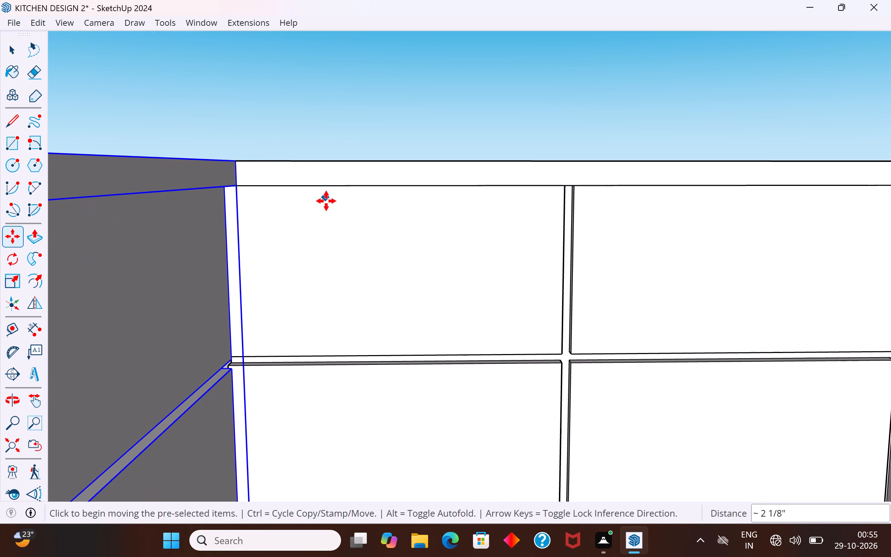
Move the cabinet group about 3/4" by its corner drawer front's edge onto the matching corner of the adjoining run's drawer front, and deselect it.
scroll(326, 201, down, 12)
middle_drag(326, 201, 200, 237)
middle_drag(323, 367, 279, 305)
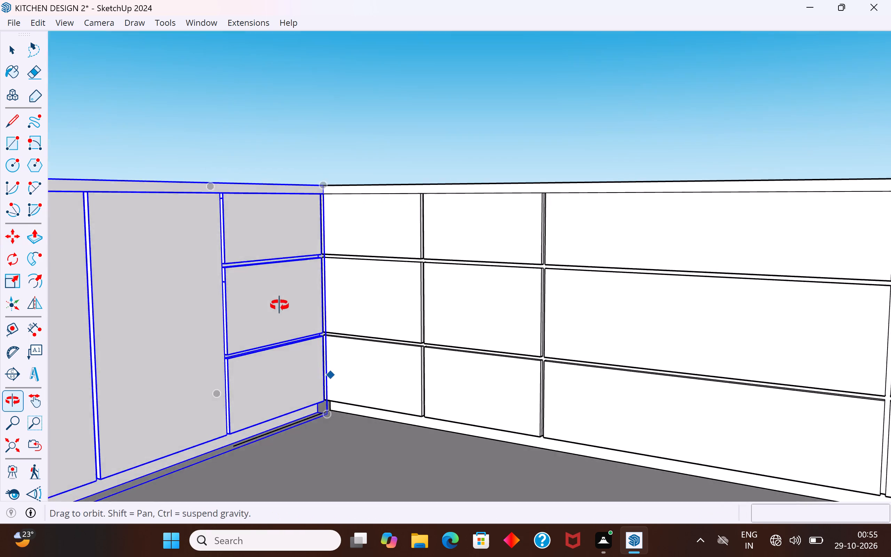
middle_drag(279, 305, 271, 273)
scroll(318, 423, up, 10)
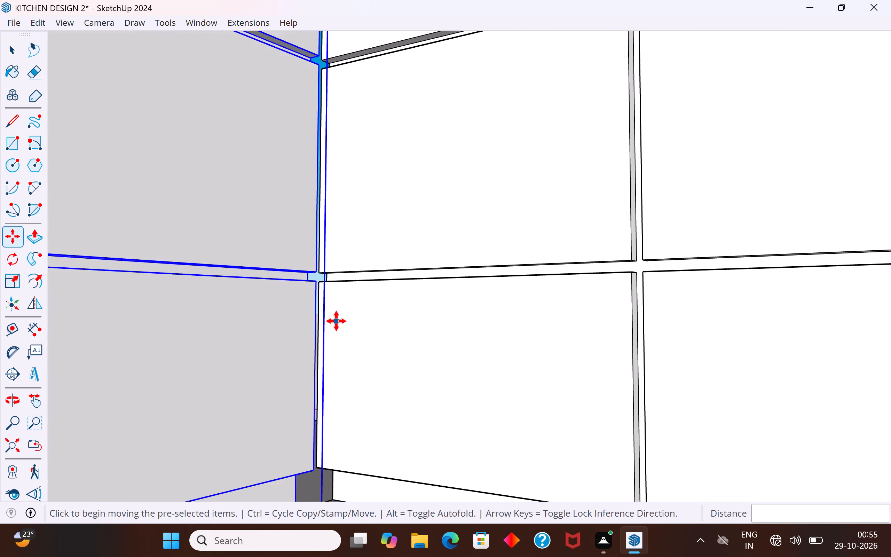
middle_drag(336, 321, 300, 354)
scroll(305, 276, up, 12)
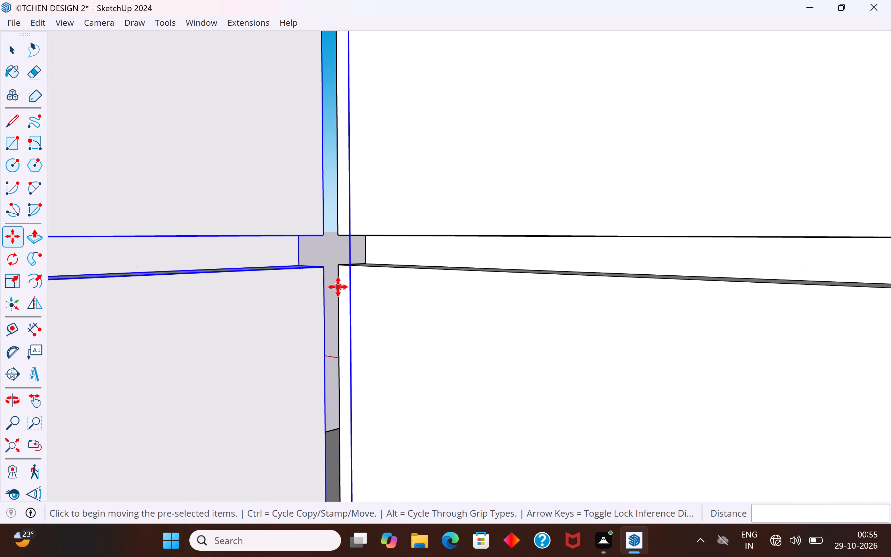
scroll(338, 287, up, 4)
scroll(328, 287, down, 4)
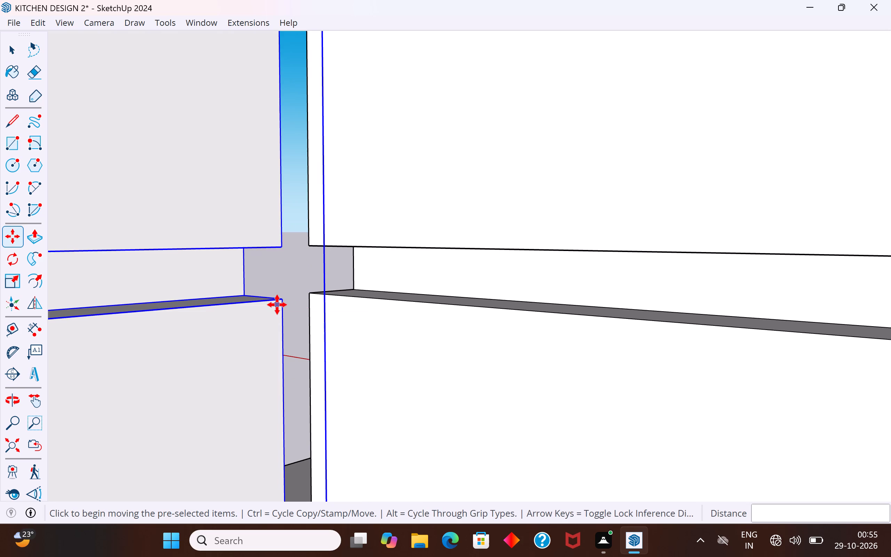
click(283, 303)
click(306, 291)
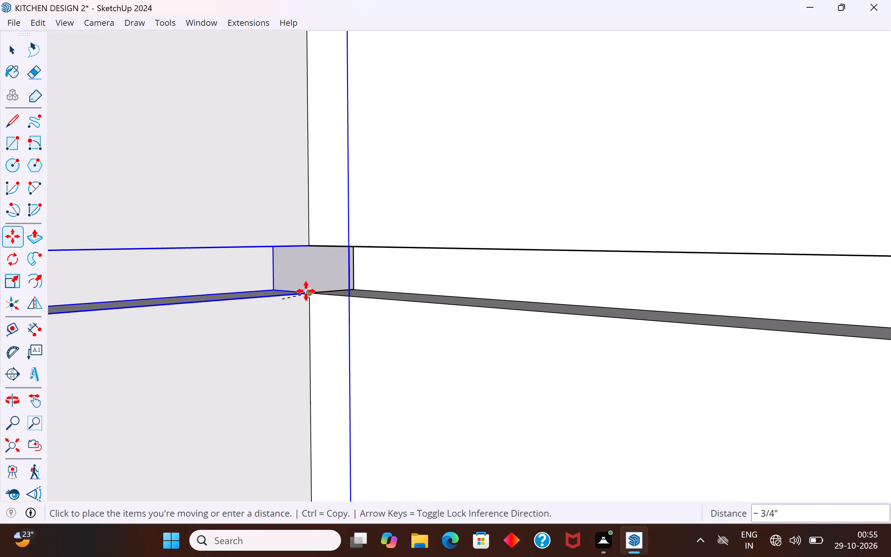
scroll(306, 291, down, 20)
scroll(306, 291, down, 10)
click(16, 53)
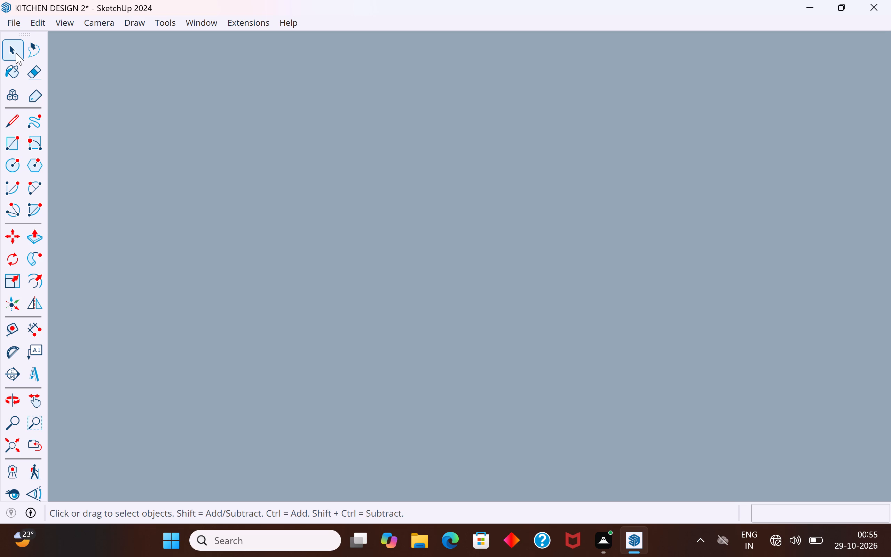
scroll(726, 20, down, 5)
click(594, 317)
Move the cabinet group 5/8" by its inner countertop corner back onto the adjoining countertop's front edge, and deselect it.
scroll(543, 243, down, 20)
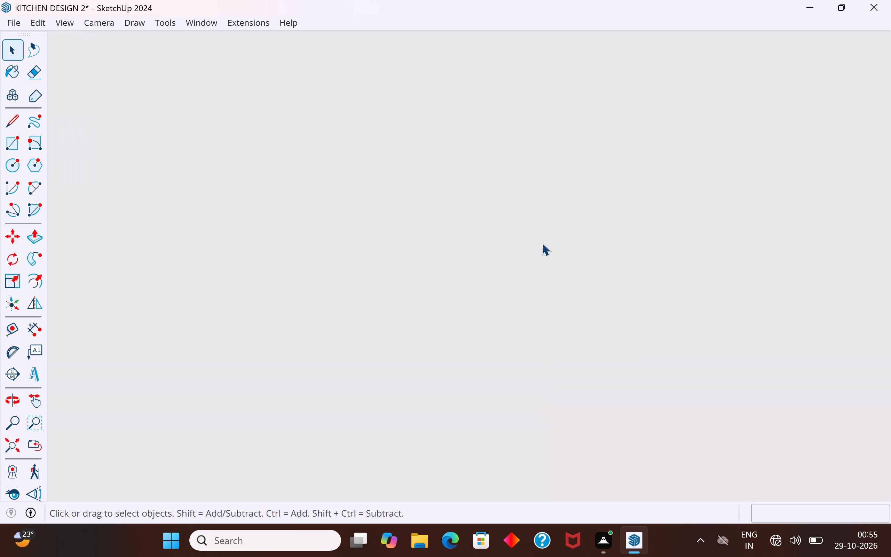
scroll(450, 324, down, 20)
scroll(450, 324, down, 8)
click(14, 449)
scroll(287, 360, down, 6)
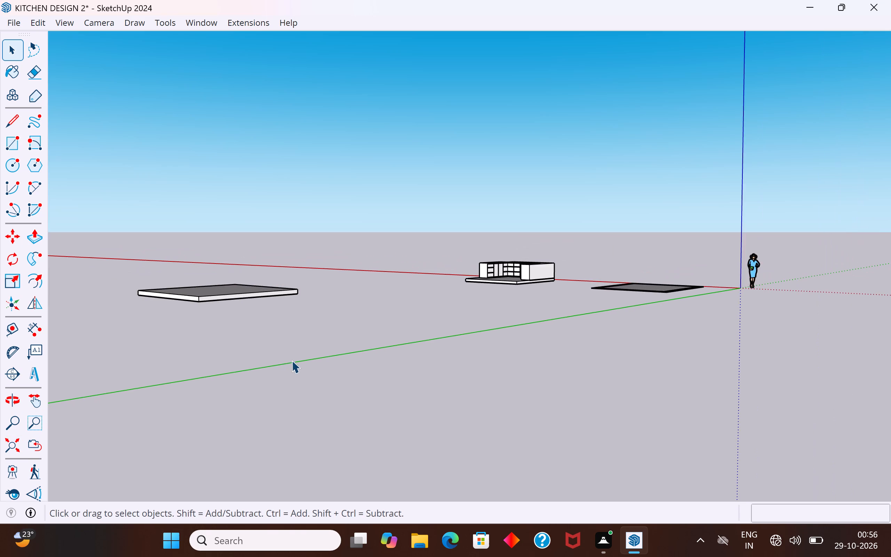
scroll(484, 272, up, 15)
middle_drag(502, 264, 523, 332)
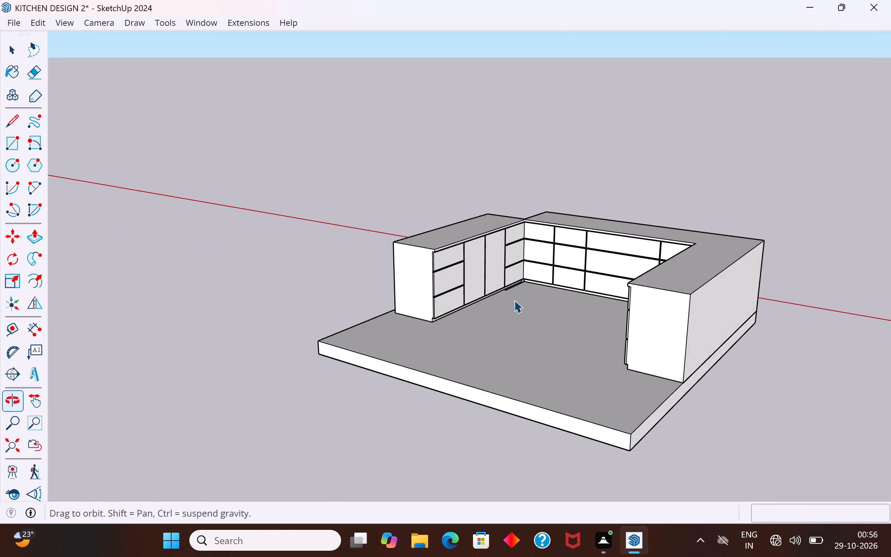
scroll(504, 204, up, 8)
middle_drag(618, 296, 459, 425)
scroll(522, 382, up, 1)
middle_drag(526, 310, 542, 250)
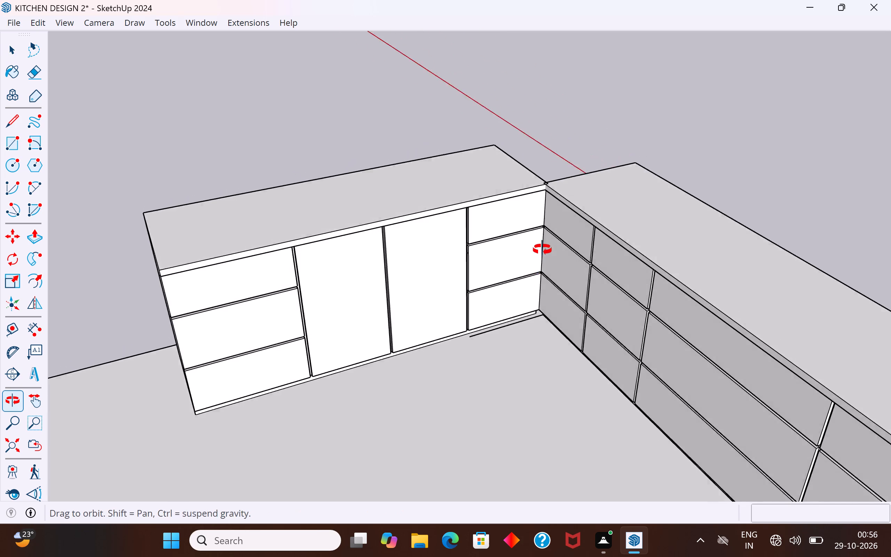
middle_drag(542, 250, 543, 246)
scroll(539, 250, up, 4)
middle_drag(521, 275, 448, 249)
scroll(541, 243, up, 2)
middle_drag(550, 243, 498, 329)
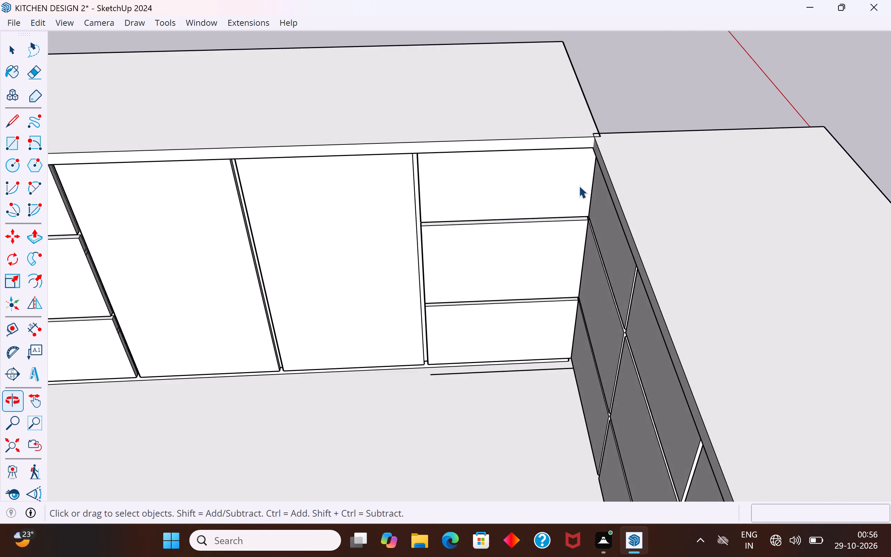
scroll(581, 168, up, 3)
click(586, 113)
scroll(610, 121, up, 4)
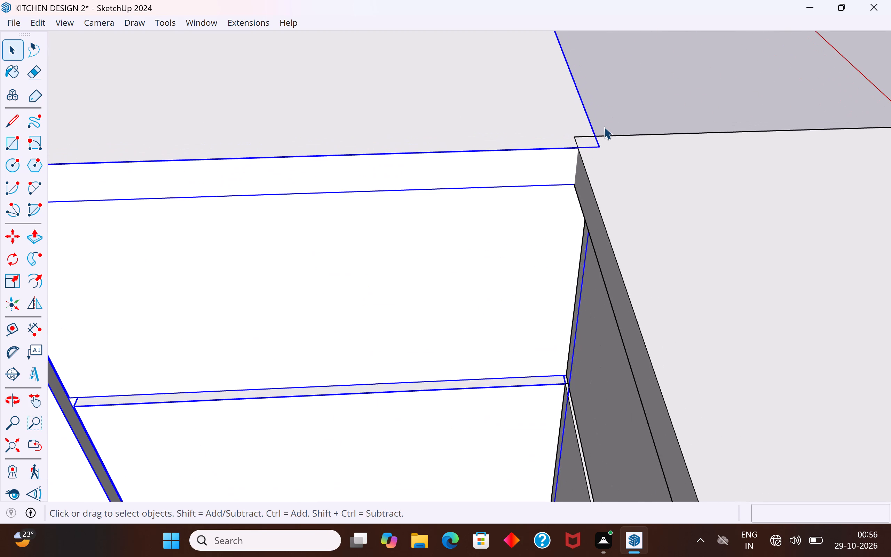
key(m)
click(600, 146)
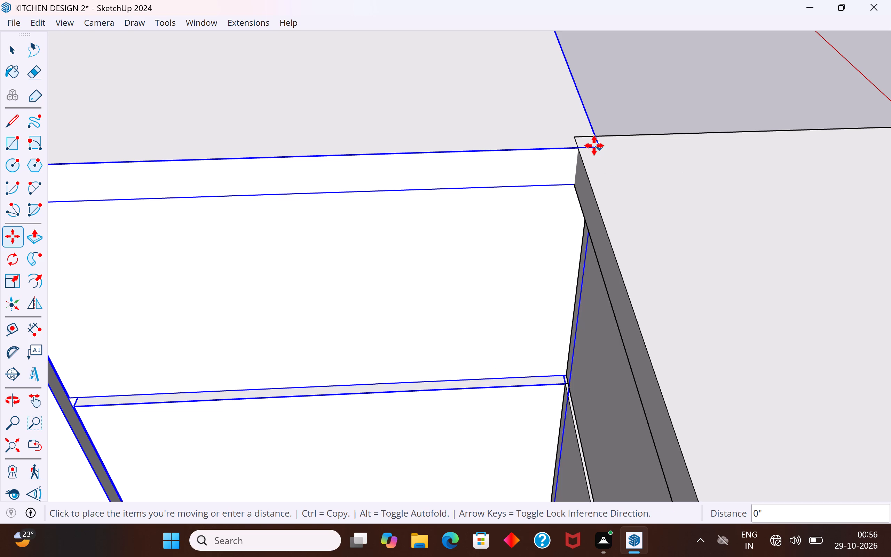
click(578, 149)
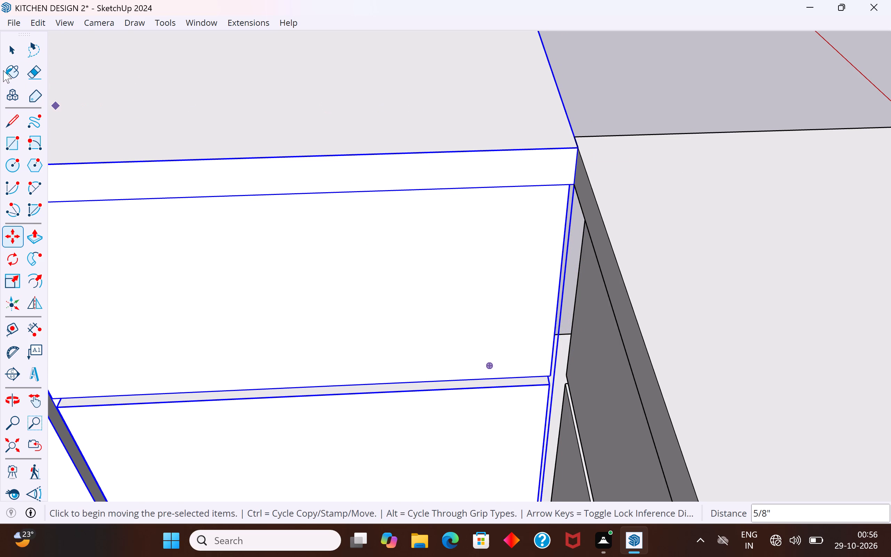
click(17, 55)
scroll(508, 110, down, 19)
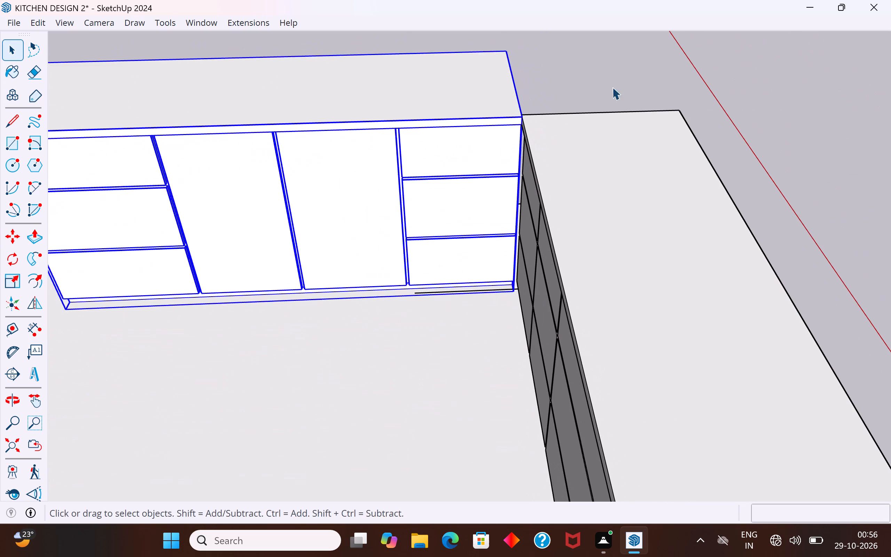
click(628, 74)
Move the cabinet group 5/8" by its inner countertop corner onto the adjoining countertop's end corner, and deselect it.
scroll(533, 150, down, 5)
middle_drag(322, 262, 606, 190)
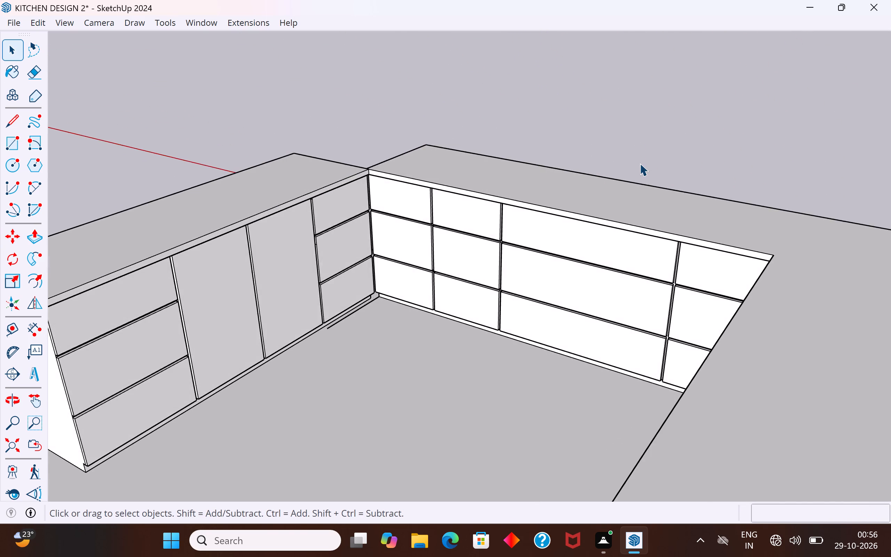
scroll(640, 163, down, 5)
scroll(511, 174, up, 3)
scroll(449, 164, up, 14)
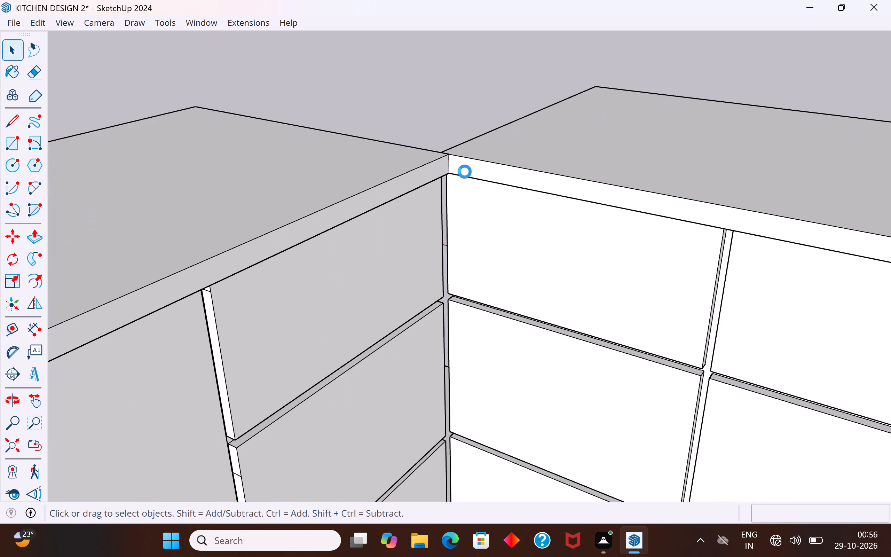
scroll(463, 166, up, 1)
middle_drag(463, 166, 430, 329)
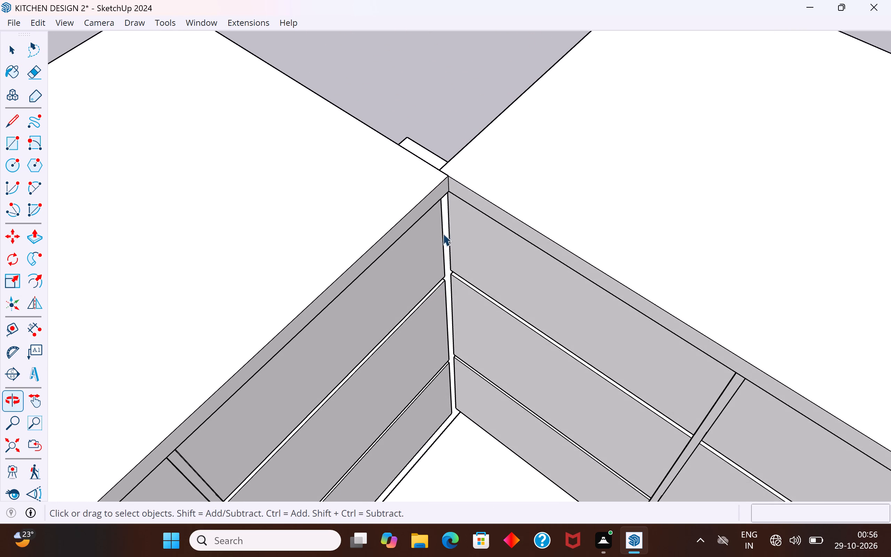
click(443, 186)
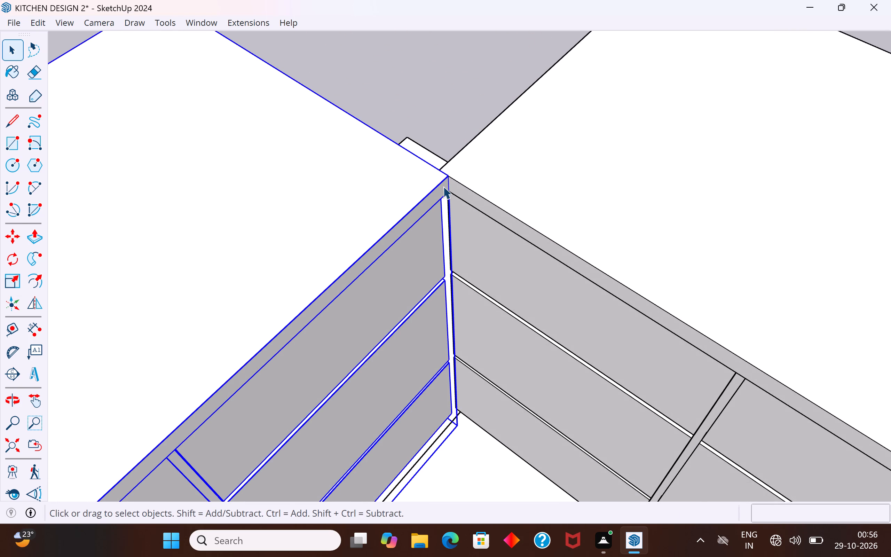
key(m)
click(449, 176)
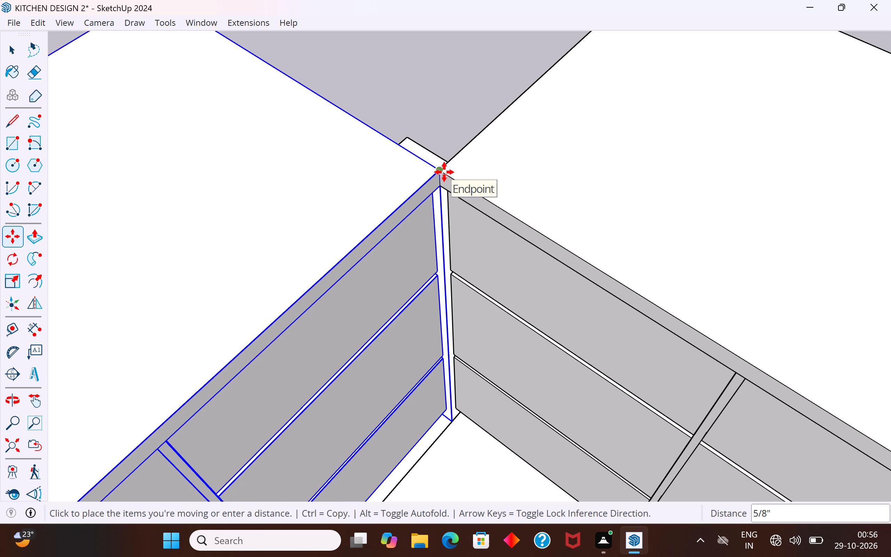
click(444, 172)
scroll(553, 122, down, 11)
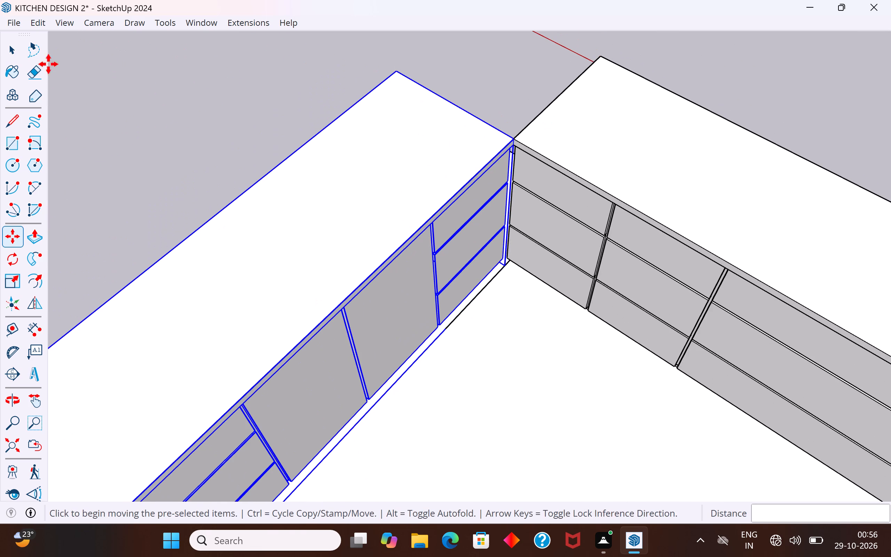
click(19, 53)
click(241, 79)
Delete the stray line on the slab in front of the corner drawers' toe kick.
middle_drag(471, 181, 437, 141)
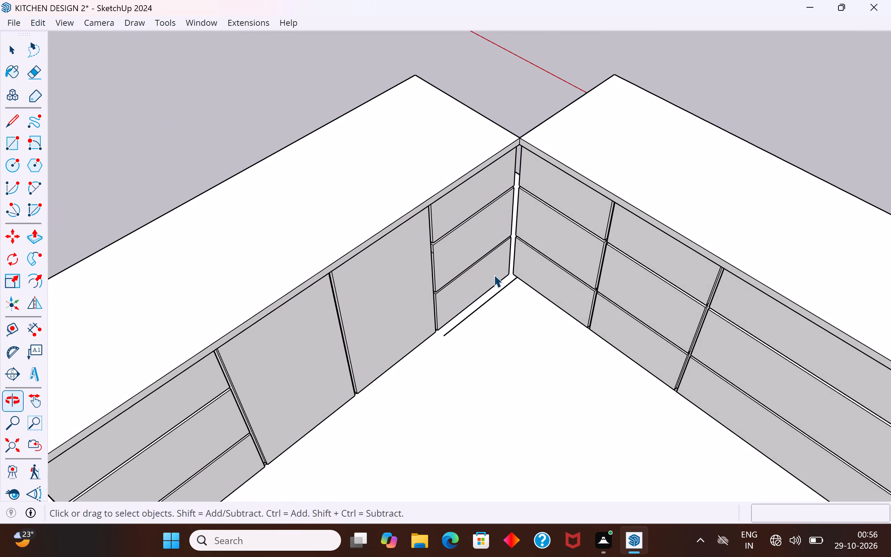
click(505, 289)
key(Delete)
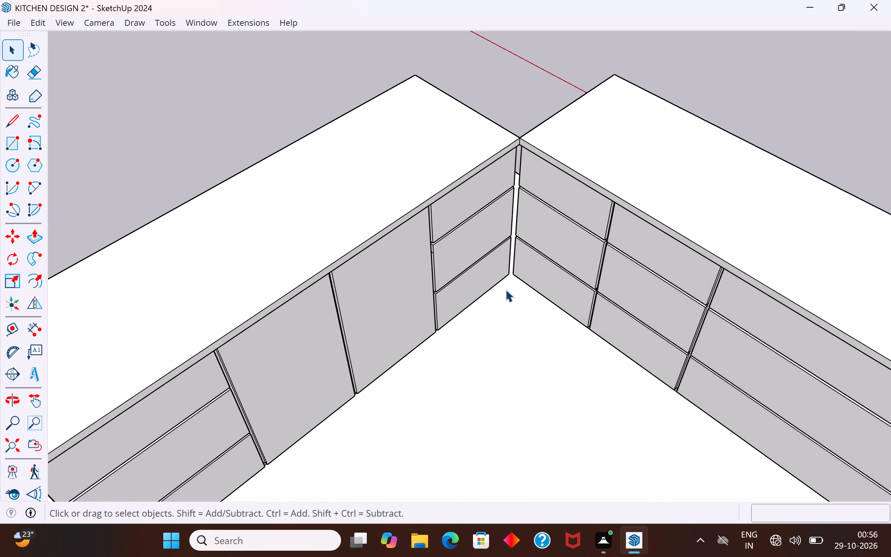
Move the door-and-drawer cabinet group about 1 3/8" at the inner corner to meet the adjoining run's drawer fronts, and deselect it.
scroll(505, 289, down, 7)
middle_drag(465, 309, 584, 149)
middle_drag(498, 284, 512, 188)
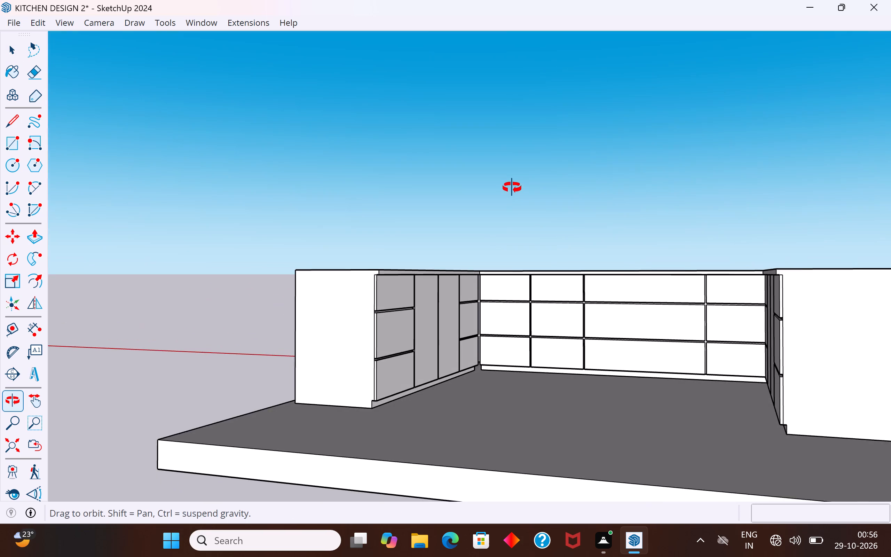
middle_drag(512, 188, 754, 266)
middle_drag(614, 302, 374, 291)
scroll(457, 295, up, 1)
scroll(415, 284, up, 4)
middle_drag(842, 350, 890, 371)
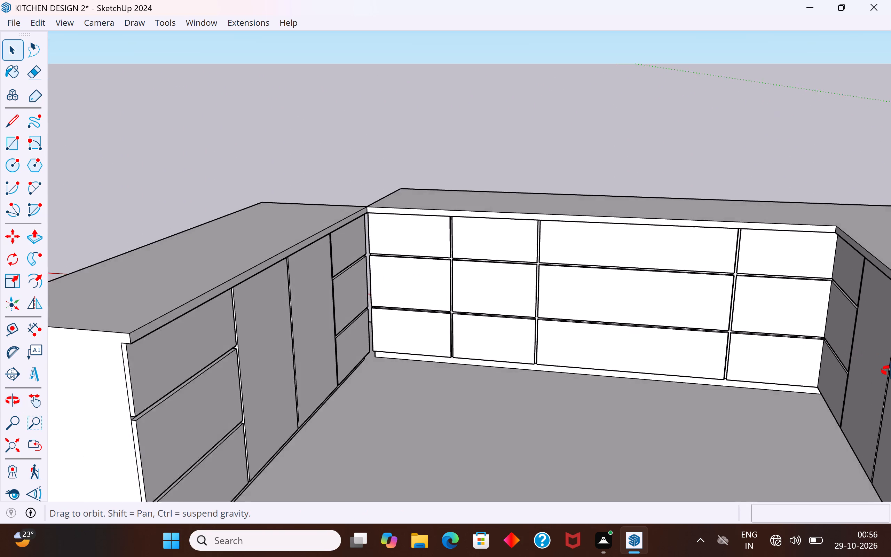
middle_drag(890, 371, 844, 295)
scroll(352, 291, up, 4)
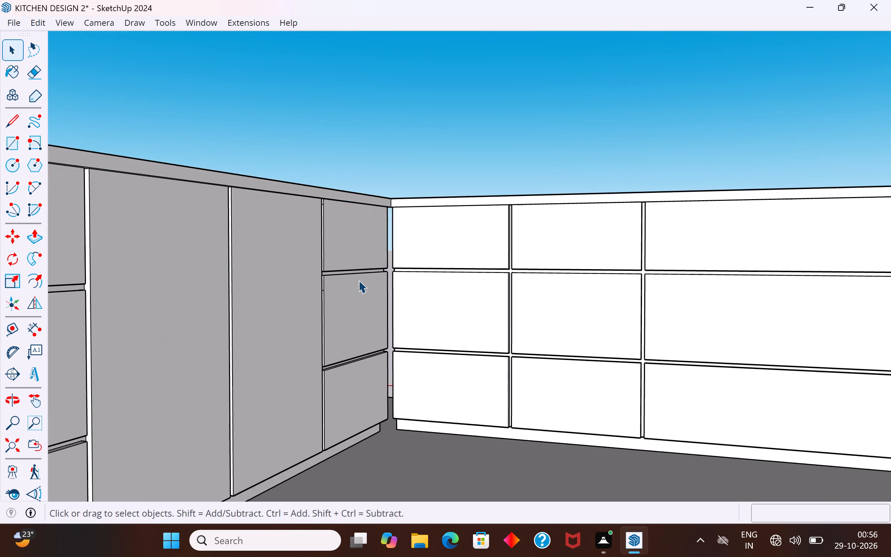
middle_drag(371, 298, 341, 307)
scroll(391, 408, up, 3)
click(389, 407)
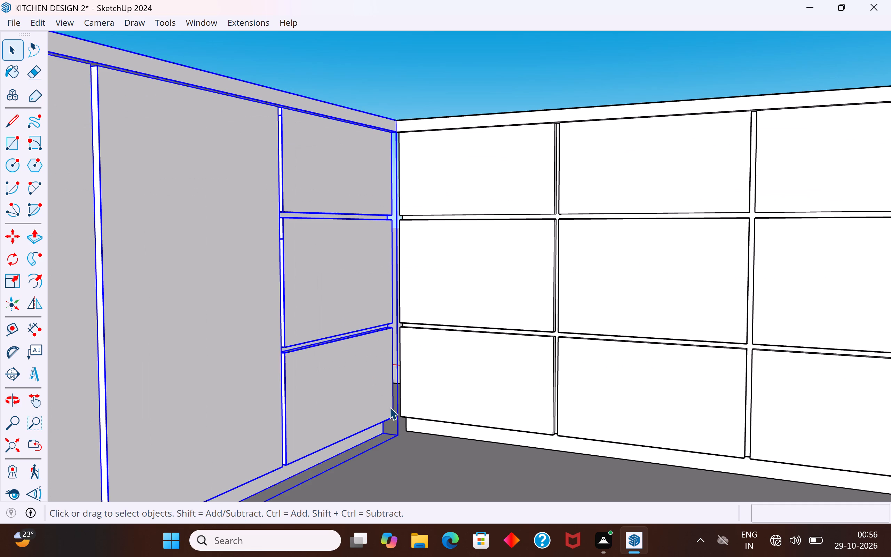
key(m)
scroll(396, 364, up, 3)
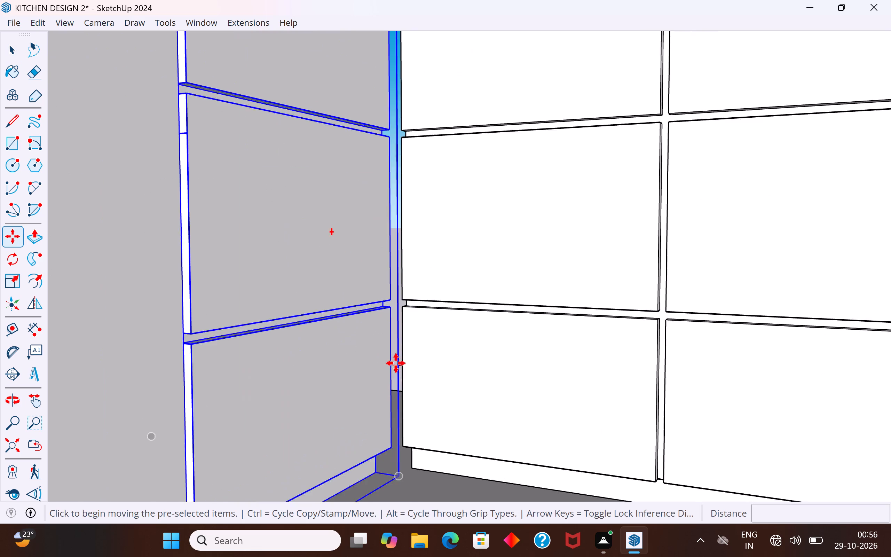
scroll(413, 432, down, 2)
click(396, 464)
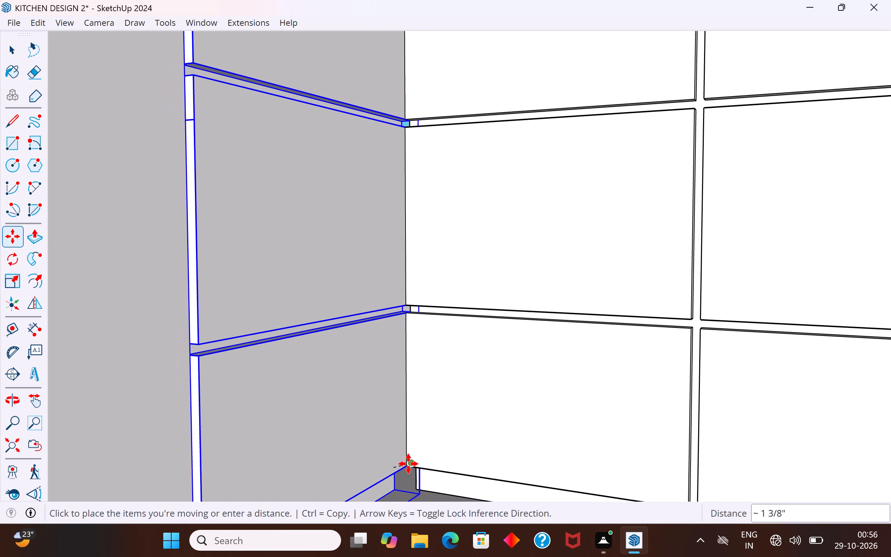
click(403, 464)
scroll(477, 346, down, 5)
middle_drag(477, 346, 477, 350)
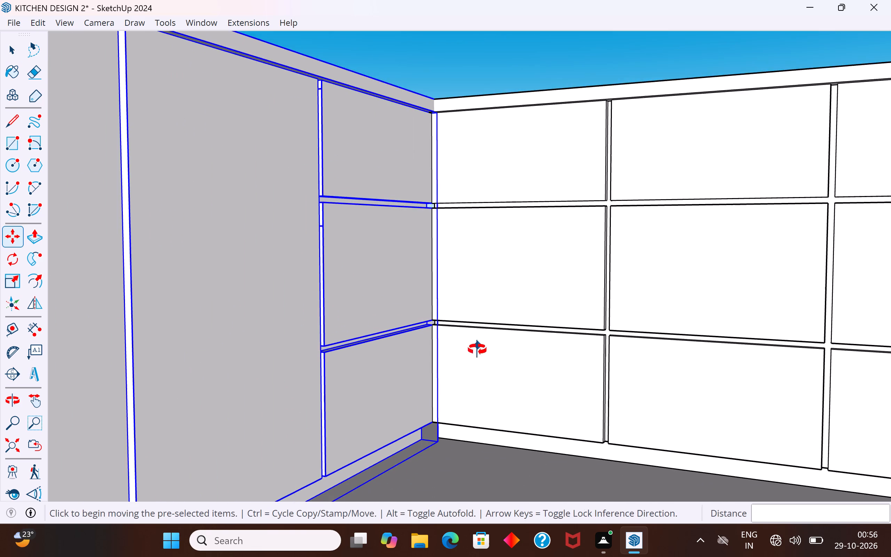
middle_drag(477, 350, 469, 428)
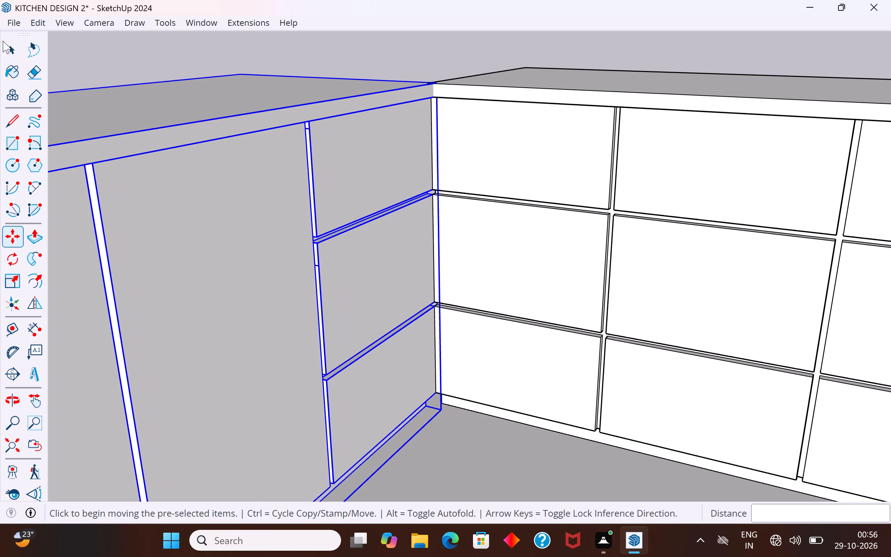
click(15, 55)
click(354, 72)
Draw a line about 6' 3 1/8" long from the drawer run countertop's outer back corner along the red axis, past the open corner.
scroll(353, 142, down, 4)
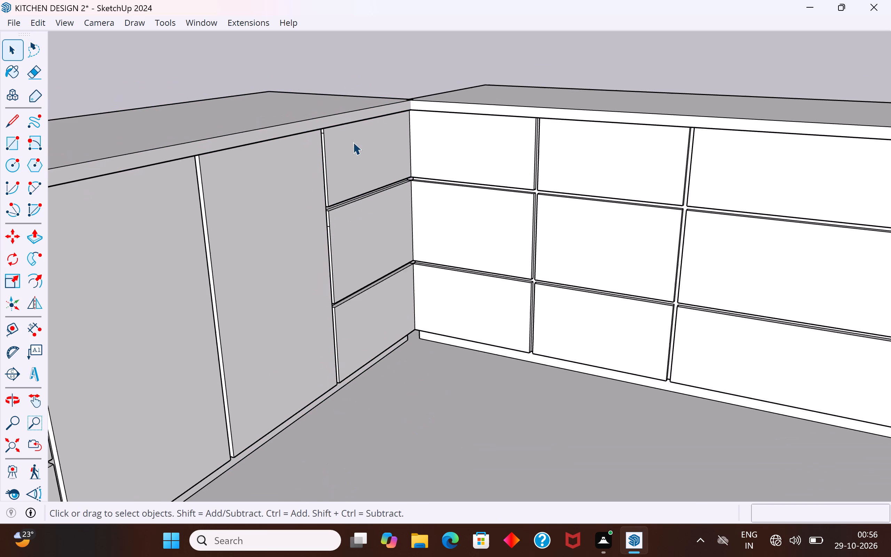
middle_drag(404, 117, 377, 304)
middle_drag(271, 155, 669, 211)
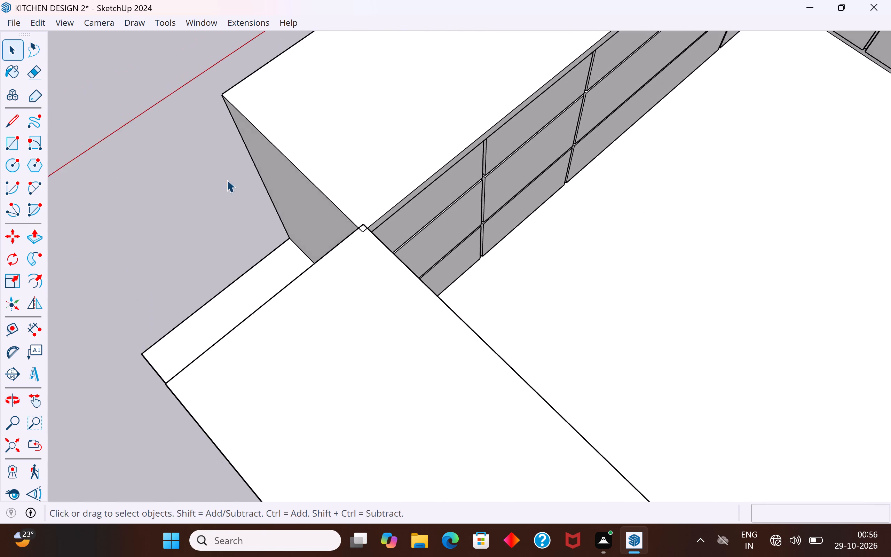
scroll(291, 157, down, 11)
middle_drag(289, 174, 686, 0)
middle_drag(353, 307, 403, 258)
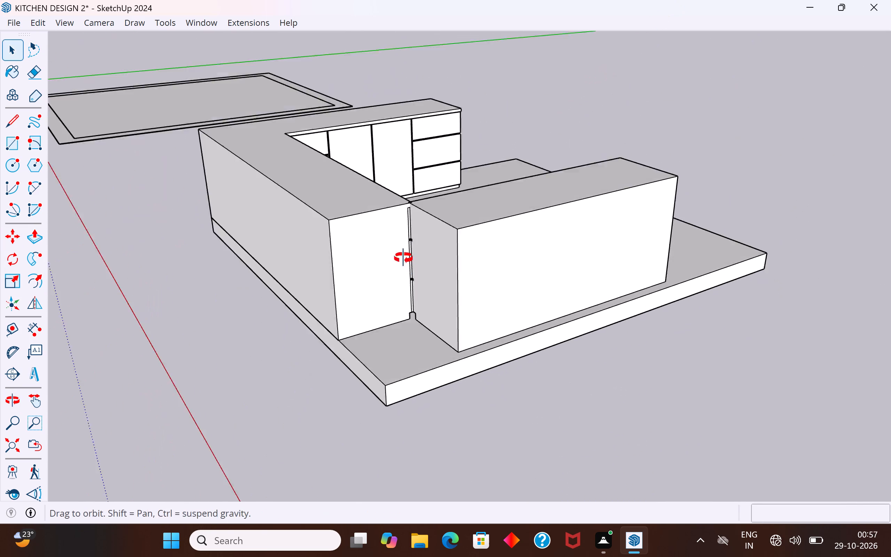
middle_drag(403, 258, 417, 240)
click(17, 125)
scroll(469, 242, down, 4)
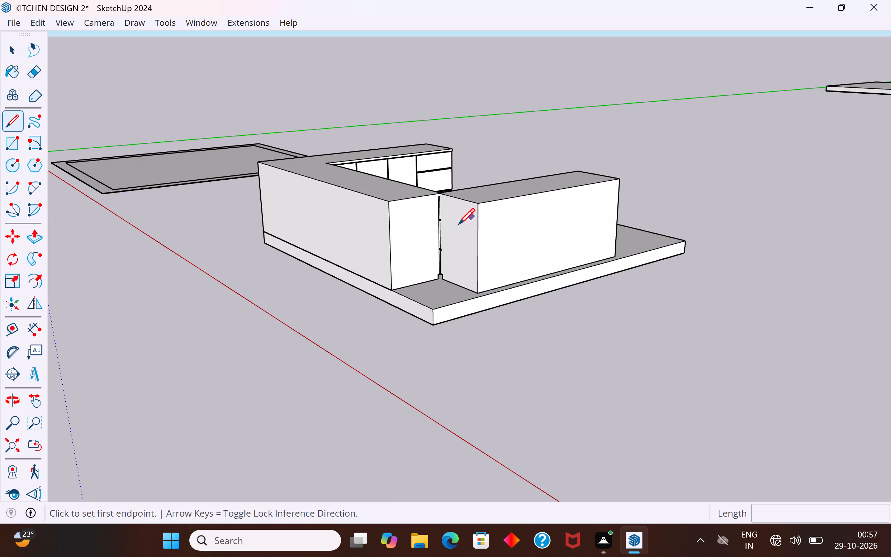
middle_drag(467, 271, 554, 414)
click(446, 316)
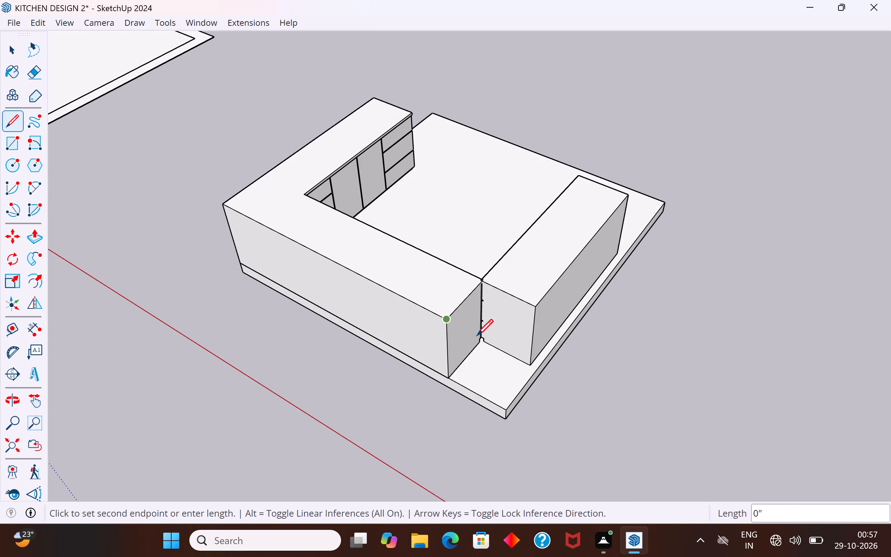
click(584, 397)
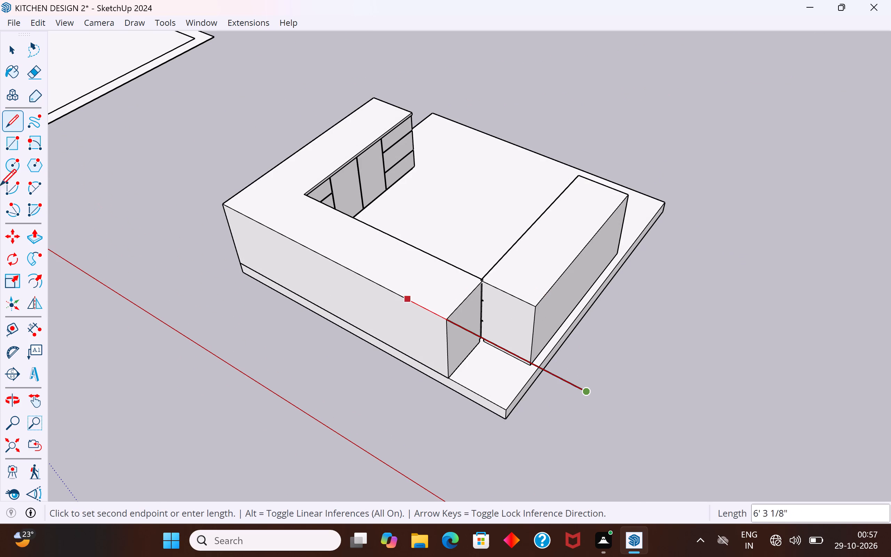
key(Escape)
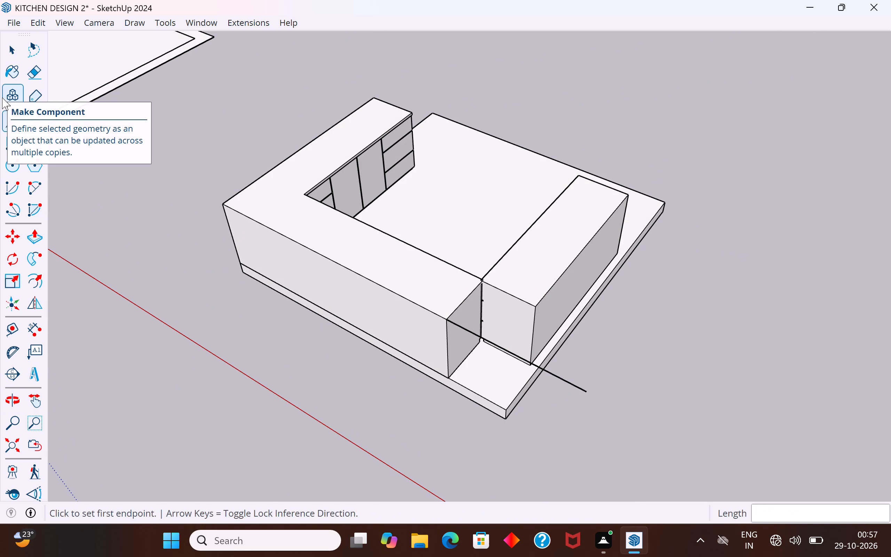
key(c)
key(space)
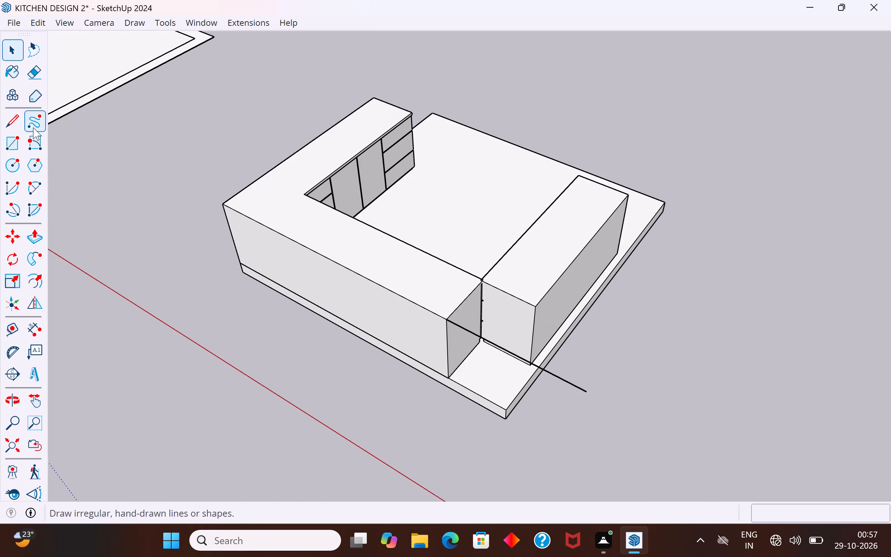
Draw a line about 5' long from the cabinet group countertop's outer back corner along the green axis, crossing the first line.
click(9, 119)
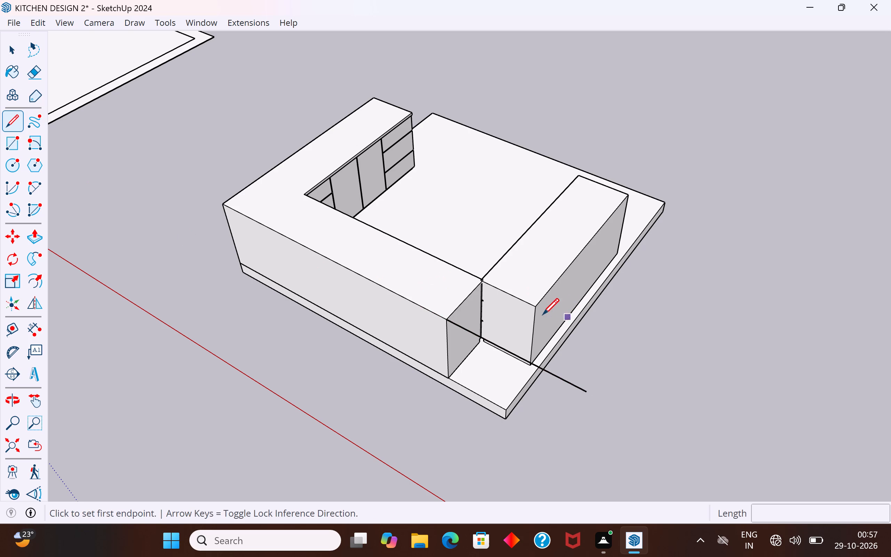
click(536, 306)
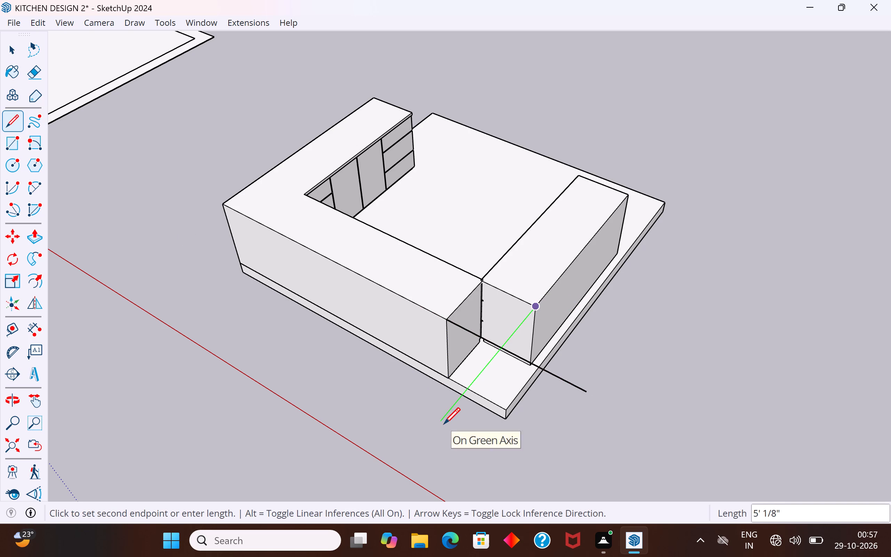
click(444, 424)
click(5, 56)
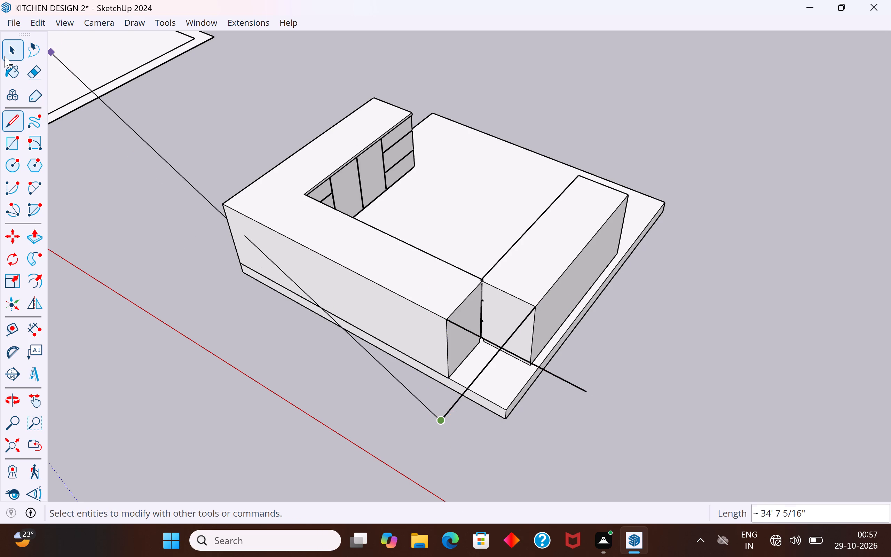
Draw a 2' 11" vertical line from the crossing of the two lines down to the slab.
click(10, 121)
scroll(547, 269, down, 5)
middle_drag(547, 396, 547, 172)
scroll(529, 258, up, 9)
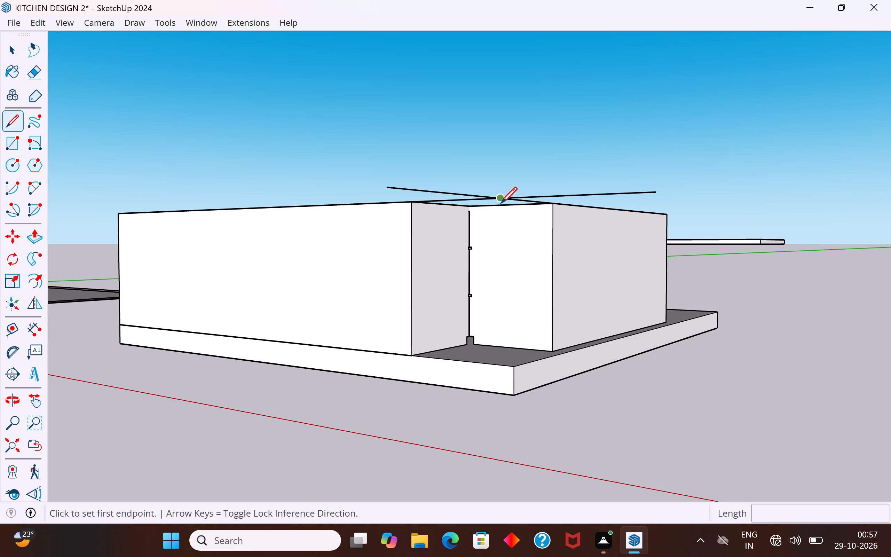
click(503, 198)
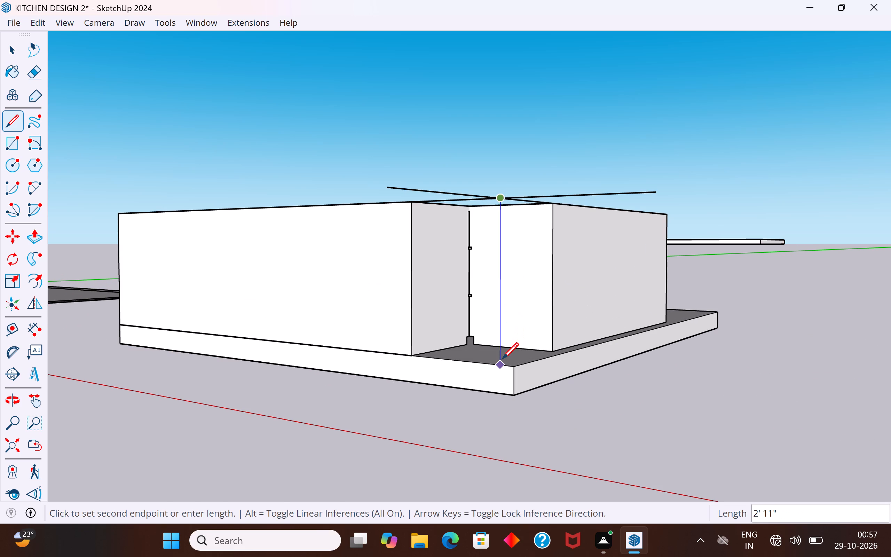
click(502, 359)
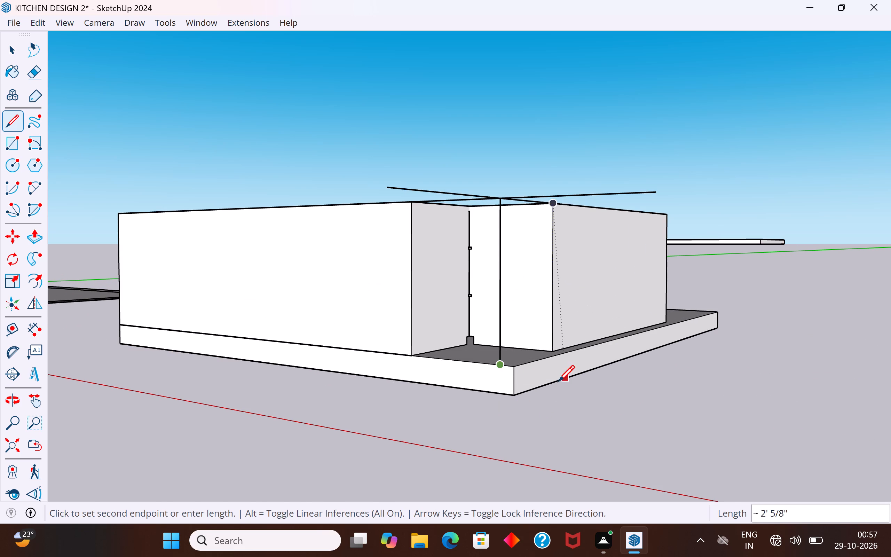
key(space)
Draw a vertical rectangle from the cabinet group's top back corner to the foot of the vertical line, extending the group's back face.
middle_drag(526, 381, 308, 466)
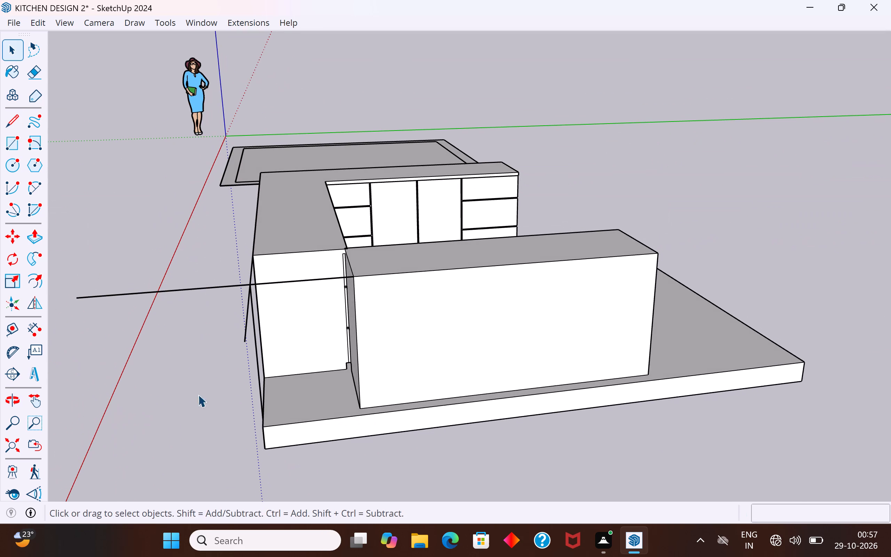
middle_drag(262, 420, 271, 425)
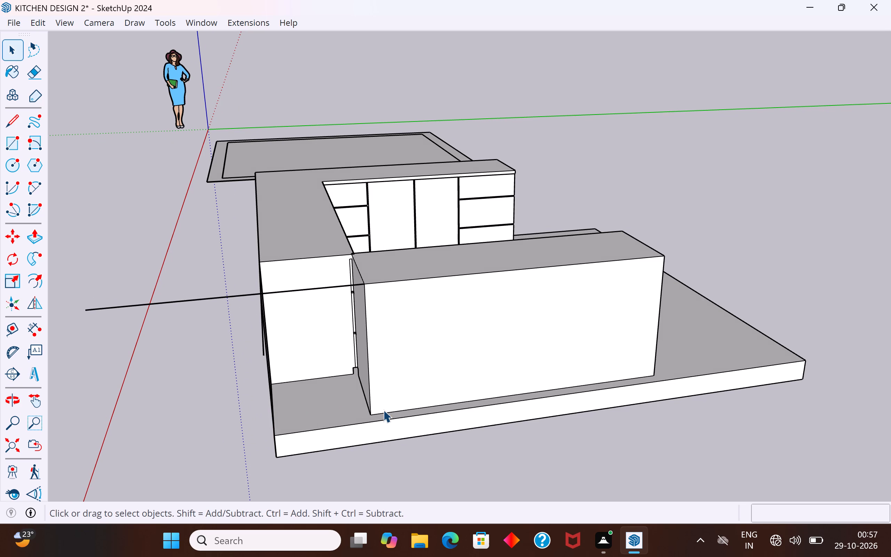
middle_drag(383, 410, 388, 425)
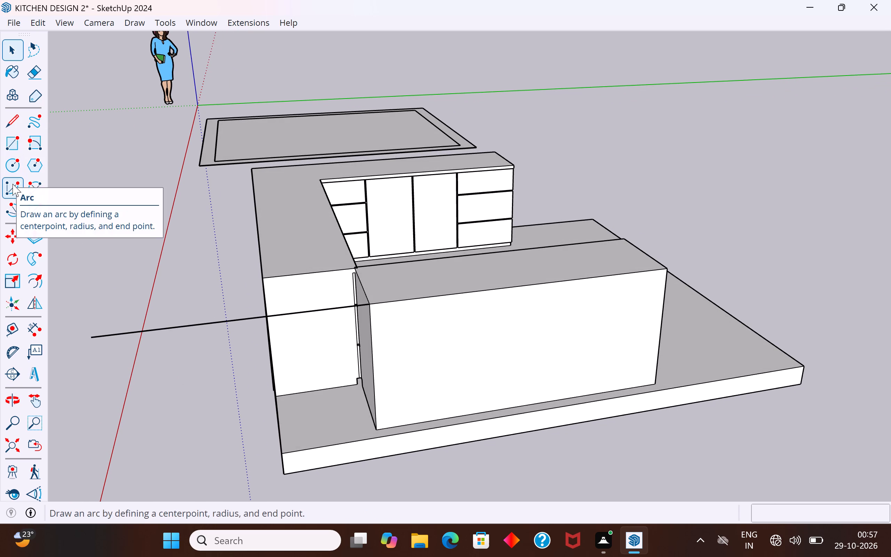
click(21, 137)
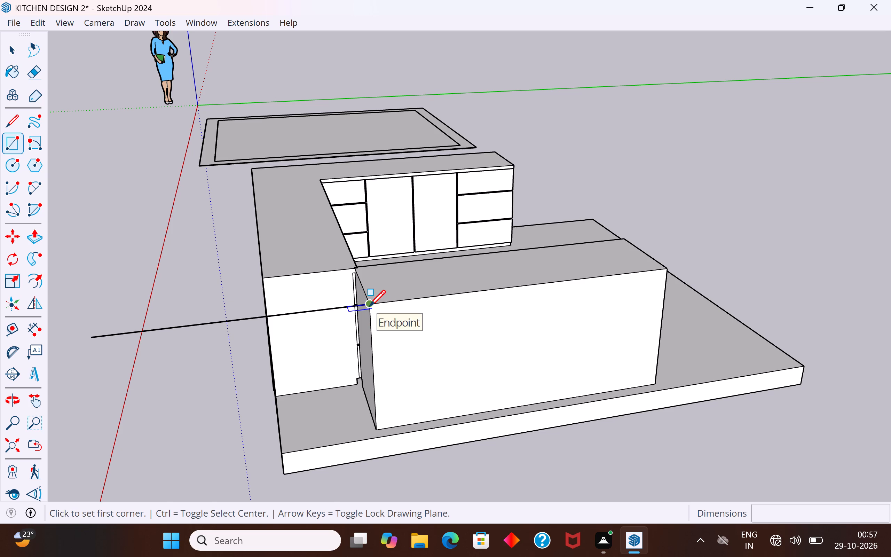
click(369, 306)
scroll(369, 306, down, 3)
middle_drag(369, 306, 519, 198)
scroll(464, 307, up, 2)
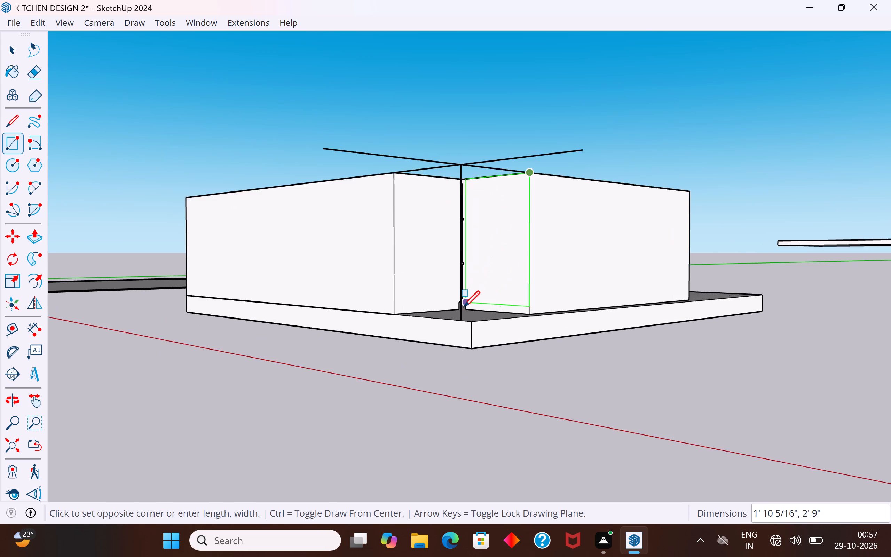
scroll(464, 307, up, 6)
click(456, 329)
Draw a 2' 11" by 1' 11 5/8" vertical rectangle from the drawer run's top back corner to the vertical line's foot.
middle_drag(444, 376, 462, 381)
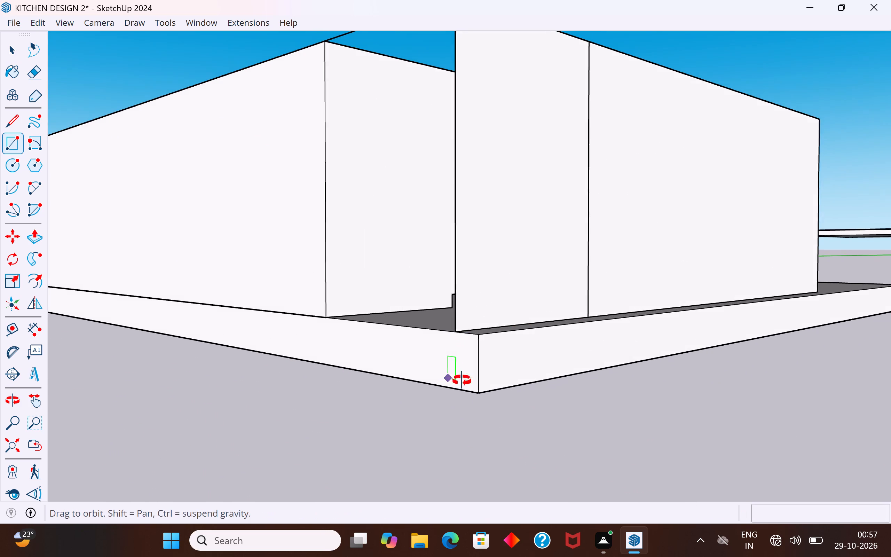
middle_drag(462, 381, 547, 403)
scroll(450, 466, down, 5)
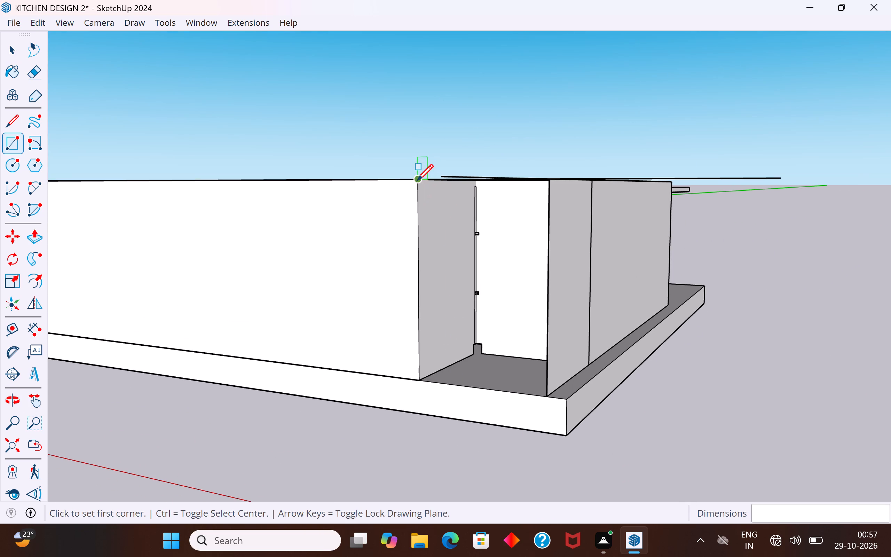
click(417, 180)
click(546, 396)
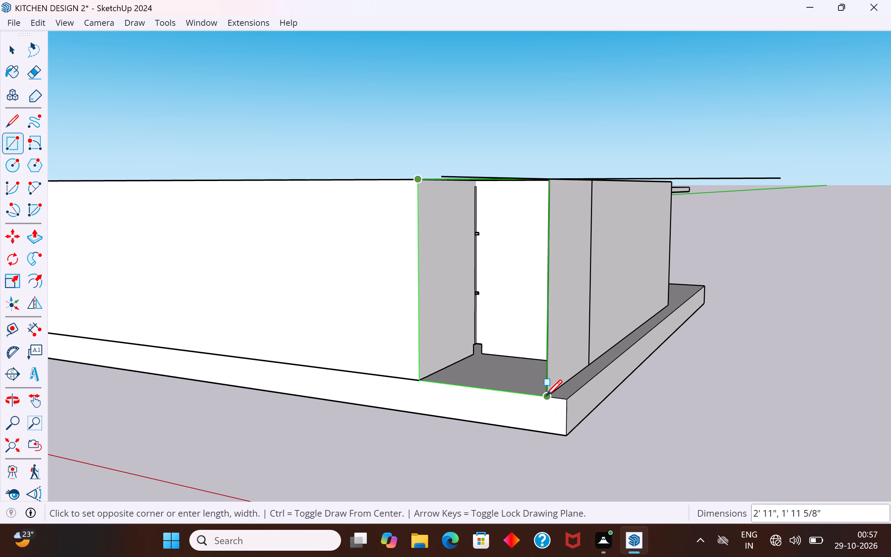
click(6, 53)
Close the top of the outer corner with a rectangle 1' 11 5/8" by 1' 11 5/8", from the inner countertop corner to the line crossing.
middle_drag(507, 158, 531, 303)
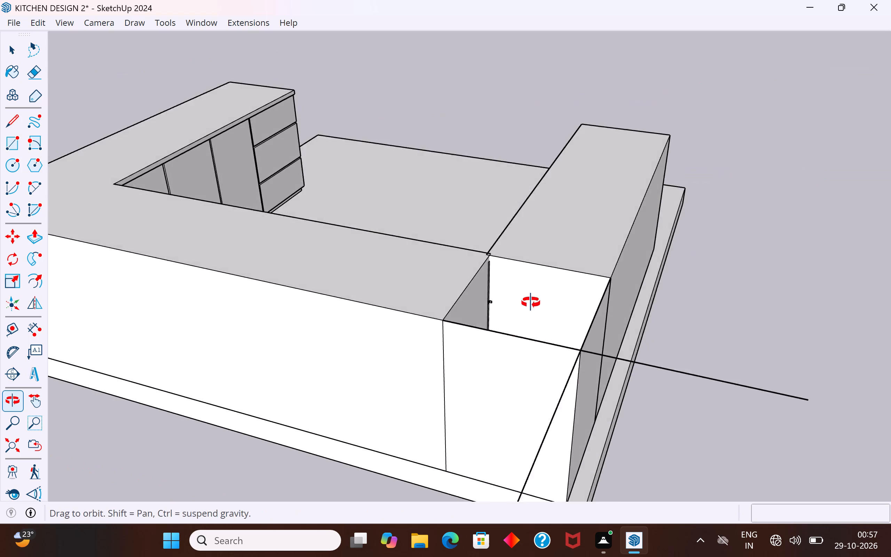
middle_drag(531, 303, 531, 326)
scroll(408, 206, down, 3)
middle_drag(405, 244, 429, 345)
scroll(483, 316, up, 4)
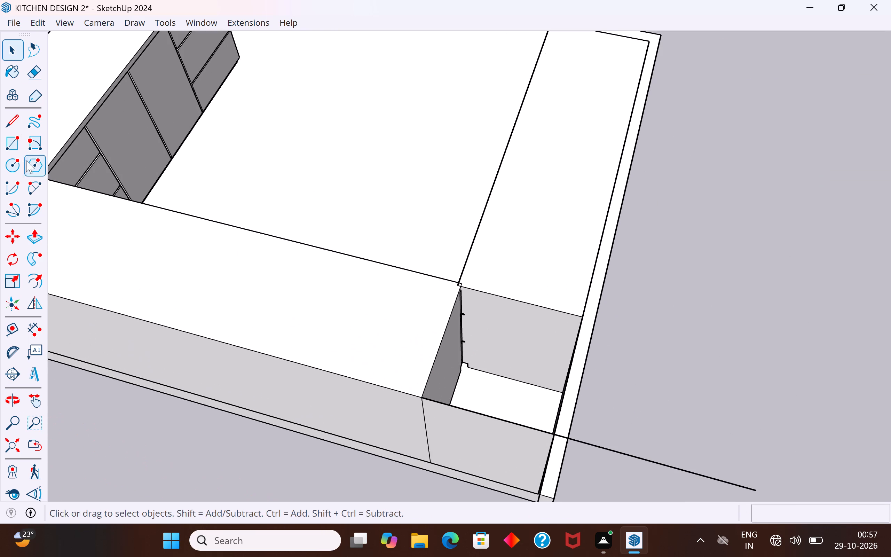
click(18, 144)
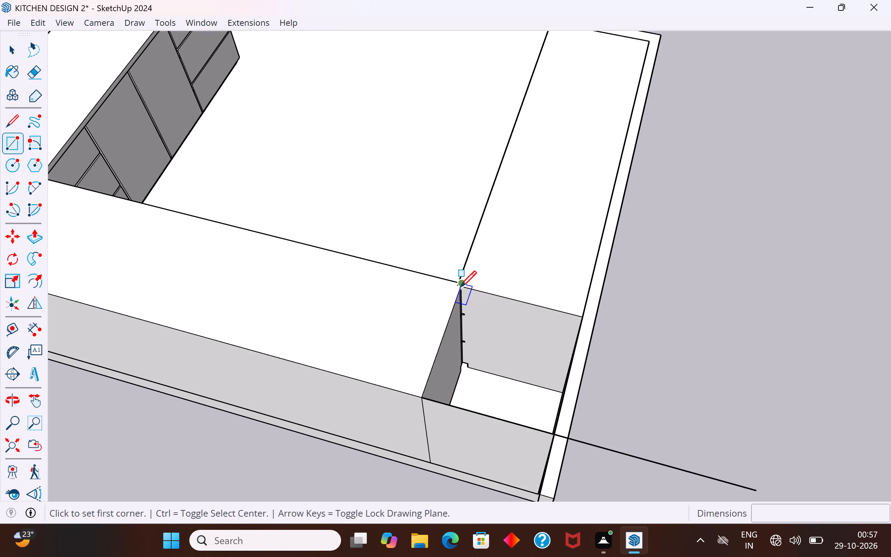
scroll(459, 286, up, 10)
click(463, 289)
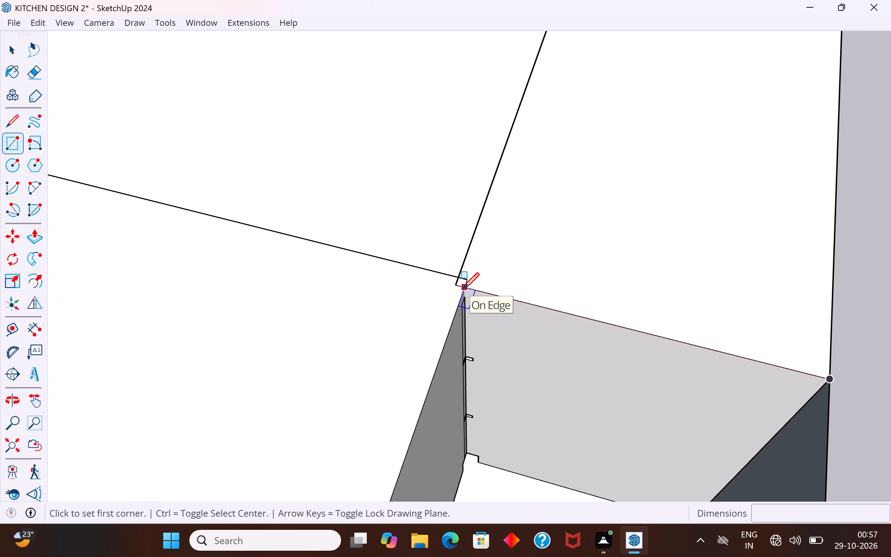
scroll(463, 289, down, 11)
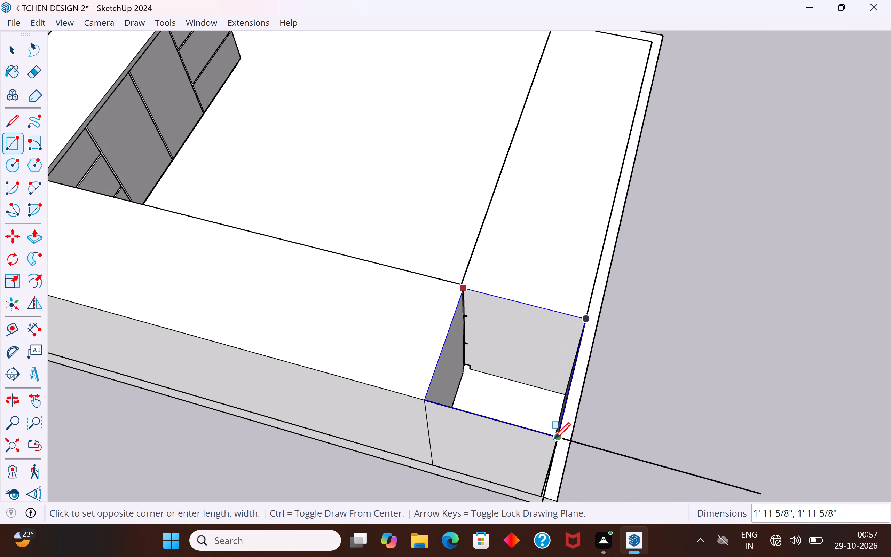
click(554, 439)
Erase the countertop and back-face seam edges between the drawer run and the new corner faces.
click(17, 46)
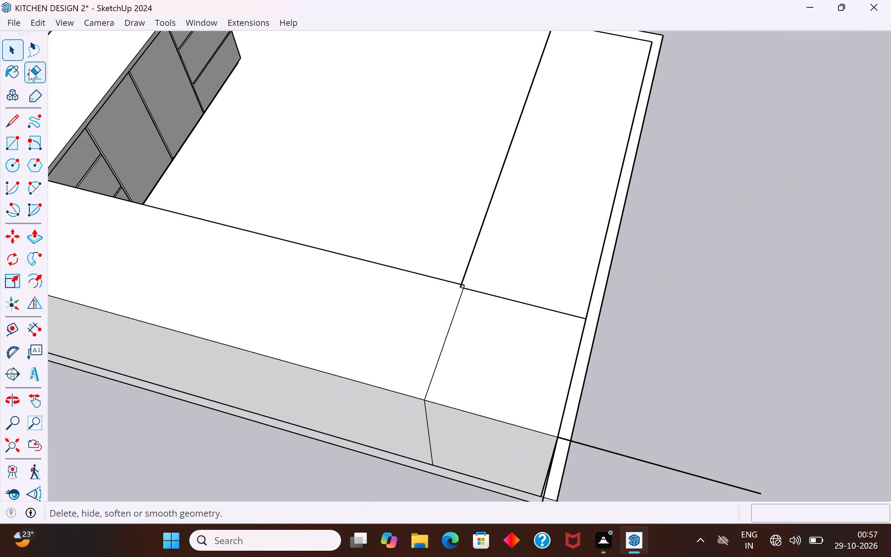
click(29, 69)
drag(547, 289, 484, 375)
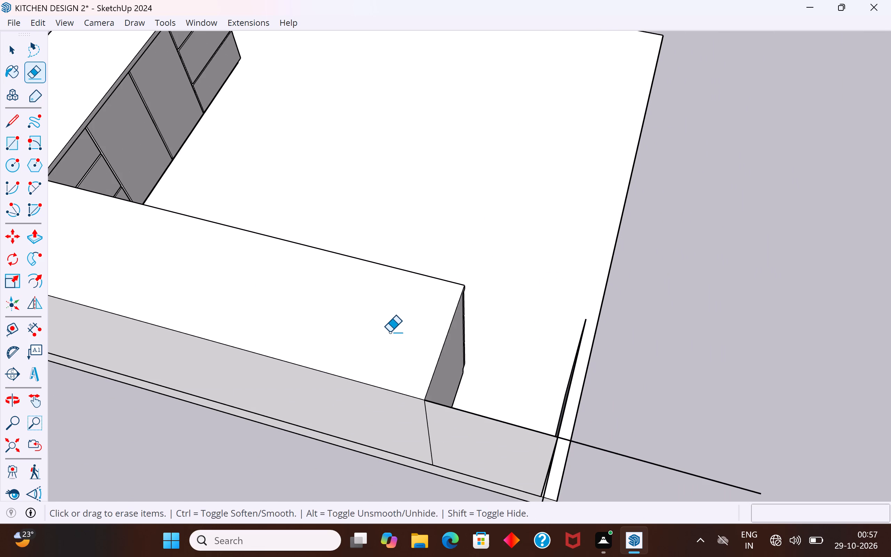
key(ctrl+z)
drag(431, 324, 461, 345)
middle_drag(469, 379, 520, 300)
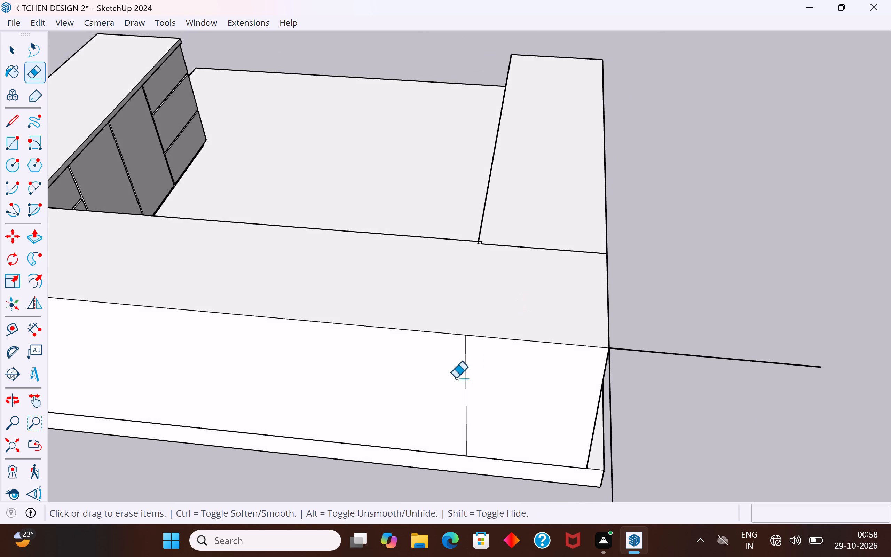
drag(456, 376, 496, 380)
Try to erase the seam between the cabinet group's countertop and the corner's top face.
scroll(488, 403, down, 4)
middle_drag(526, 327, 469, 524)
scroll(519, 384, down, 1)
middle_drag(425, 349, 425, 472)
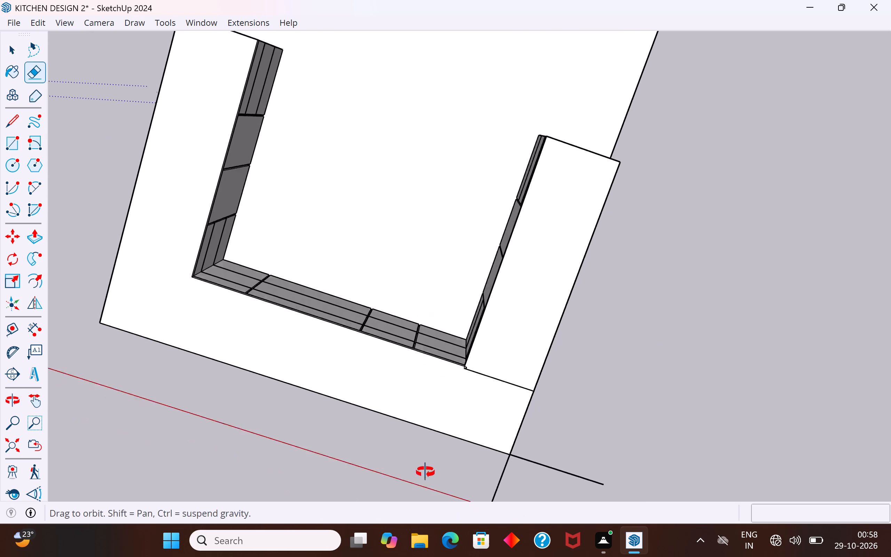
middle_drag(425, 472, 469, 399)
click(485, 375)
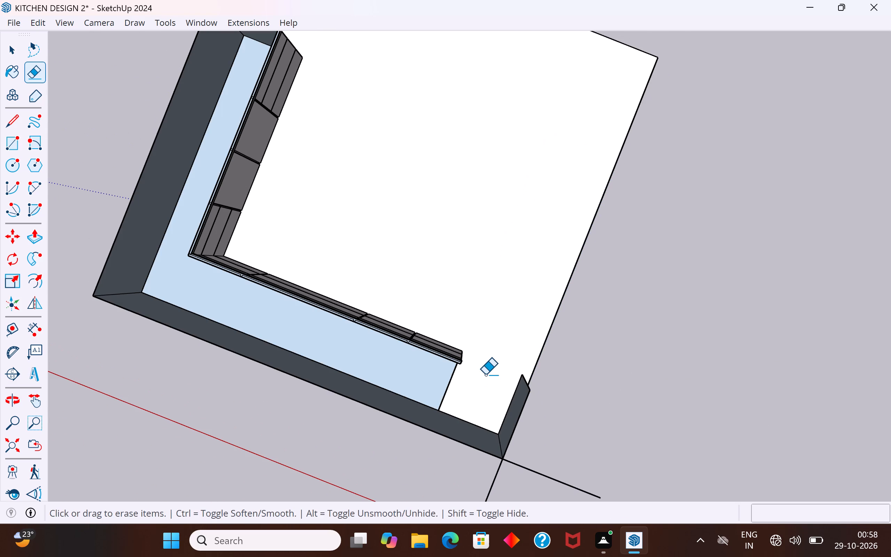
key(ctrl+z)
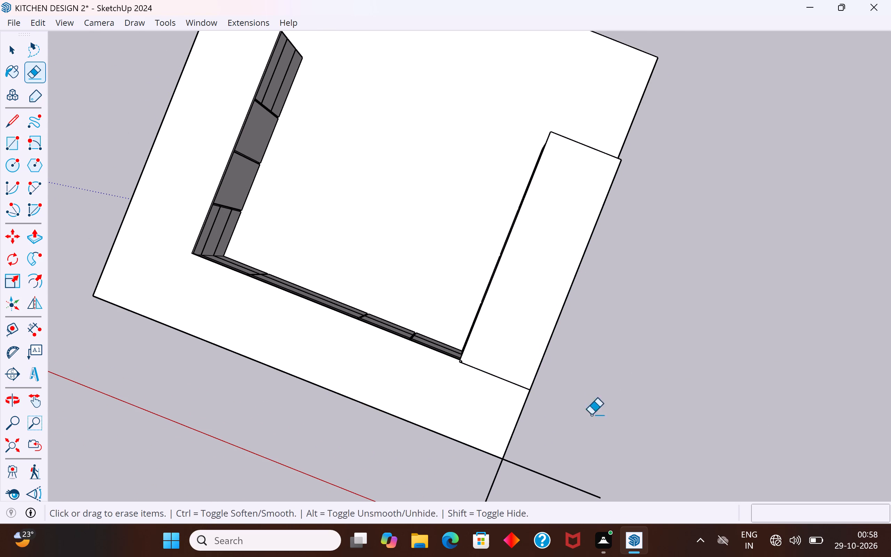
Erase the two construction line ends that extend past the outer top corner.
middle_drag(588, 417, 515, 159)
middle_drag(465, 374, 343, 385)
drag(262, 389, 334, 452)
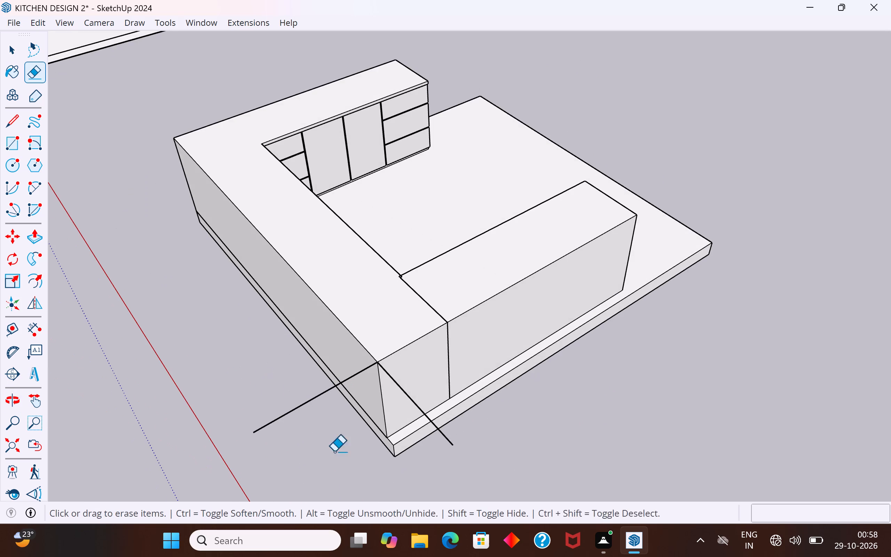
drag(334, 452, 340, 457)
drag(444, 441, 448, 441)
scroll(445, 443, down, 3)
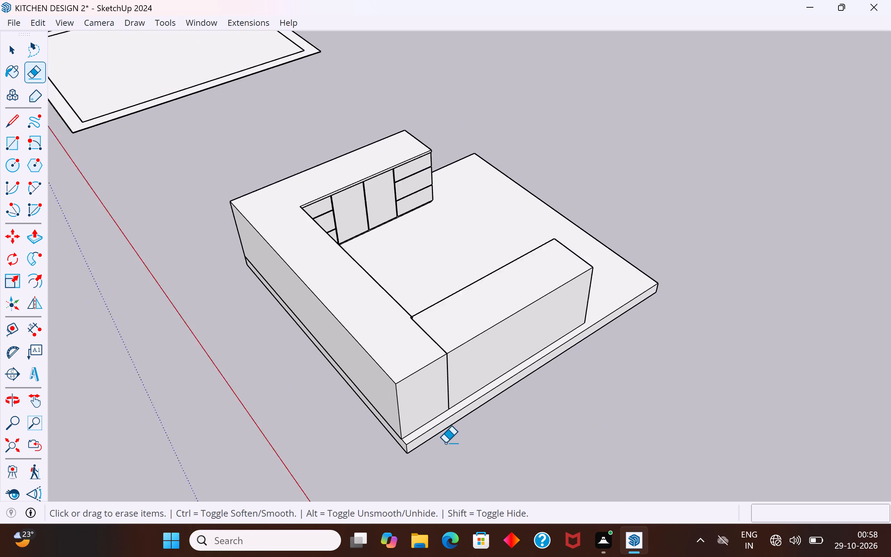
scroll(445, 443, down, 2)
Explode the door-and-drawer cabinet group so its geometry joins the rest of the kitchen run.
middle_drag(502, 418, 171, 450)
middle_drag(393, 352, 317, 404)
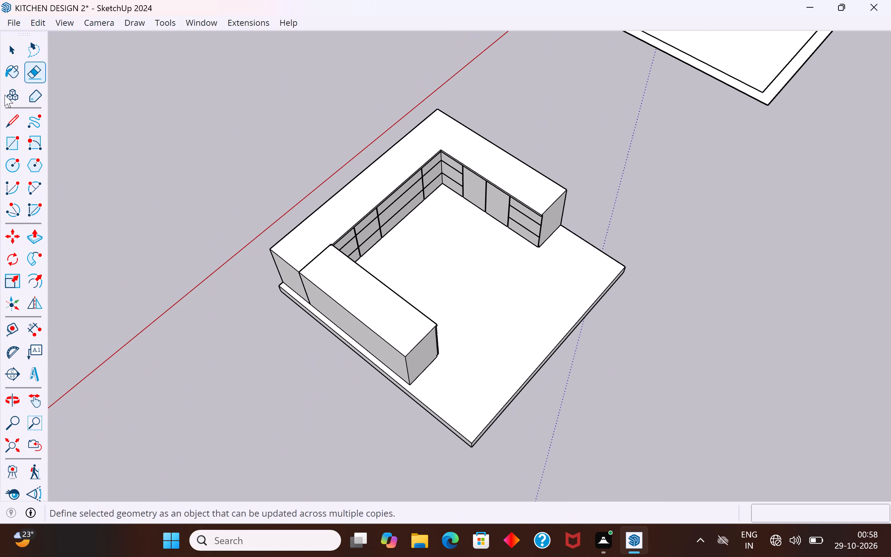
click(6, 55)
scroll(246, 211, up, 6)
middle_drag(431, 308, 200, 149)
middle_drag(365, 251, 167, 258)
click(330, 185)
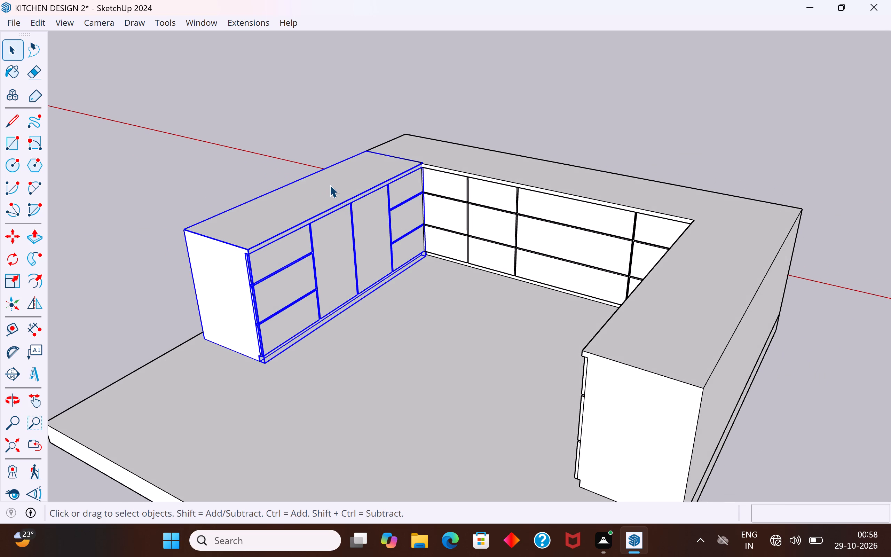
right_click(330, 185)
click(378, 93)
click(436, 88)
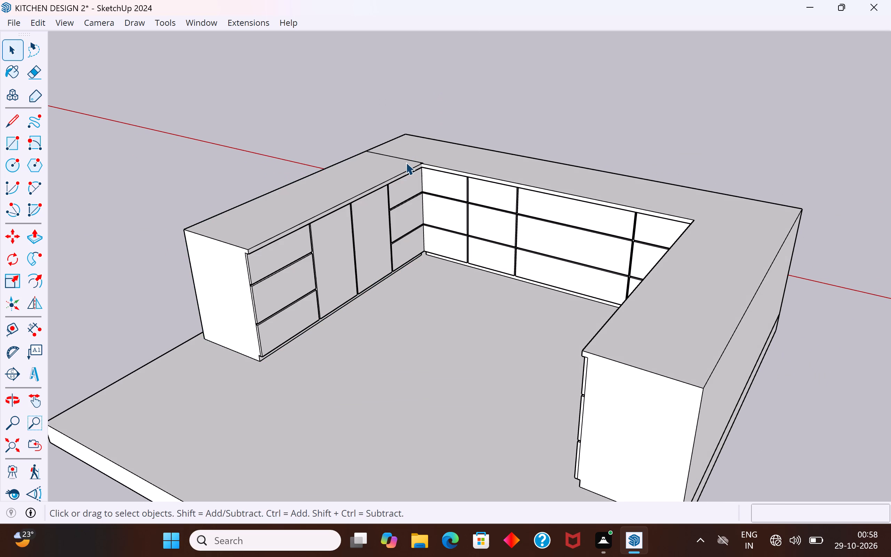
Erase the seam line between the exploded cabinet's countertop and the corner countertop.
click(34, 73)
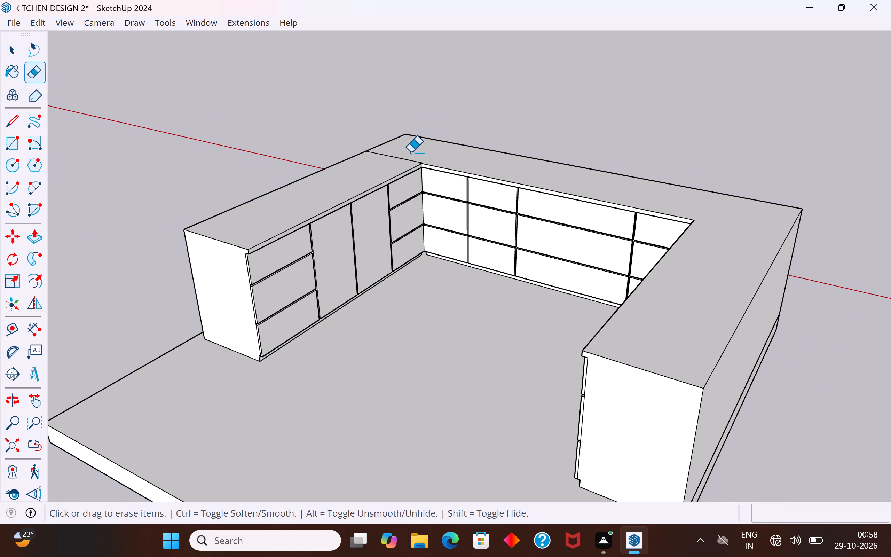
drag(406, 154, 392, 158)
Erase the two outer sides of the small leftover square at the countertop's inner corner.
scroll(426, 172, up, 13)
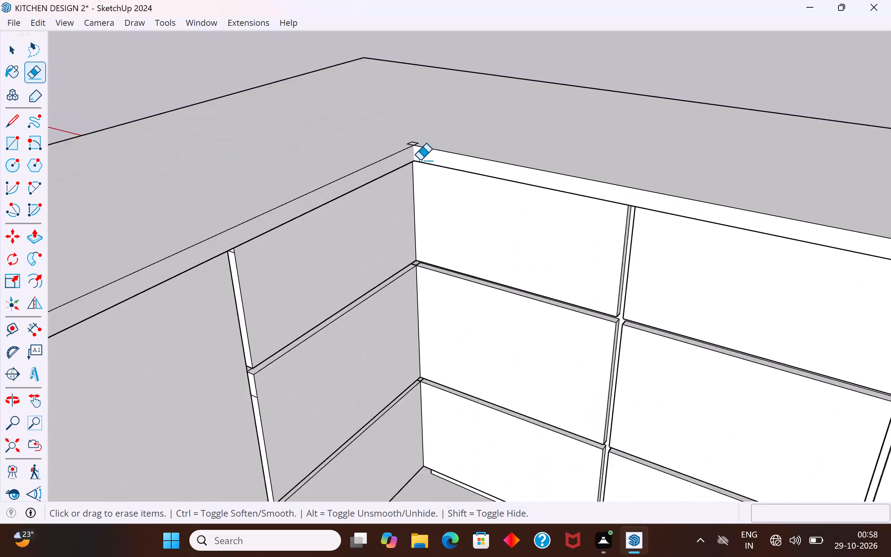
scroll(420, 160, up, 7)
middle_drag(420, 134, 445, 241)
scroll(414, 115, up, 12)
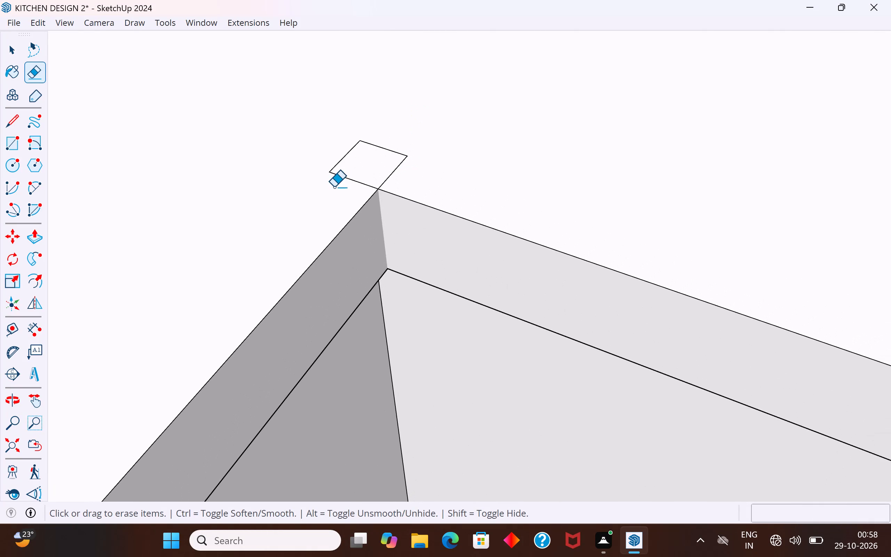
drag(336, 185, 377, 134)
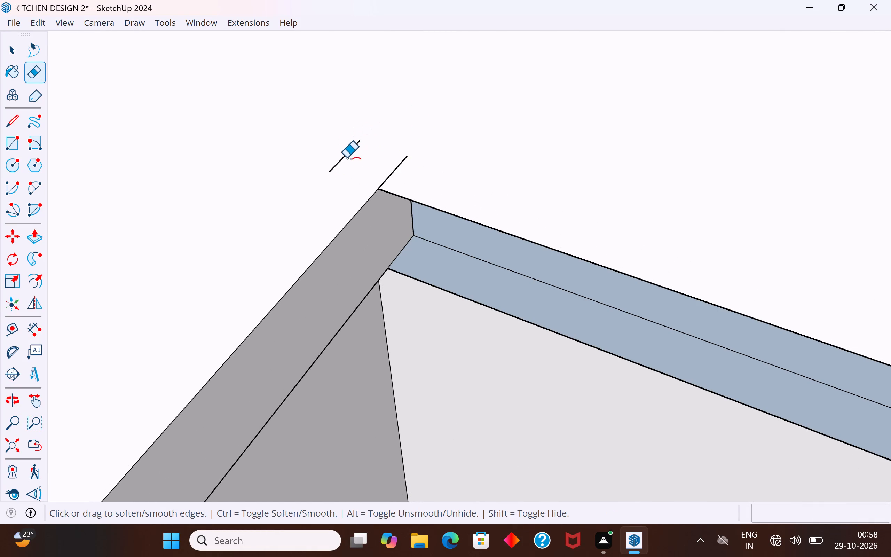
key(ctrl+z)
click(350, 146)
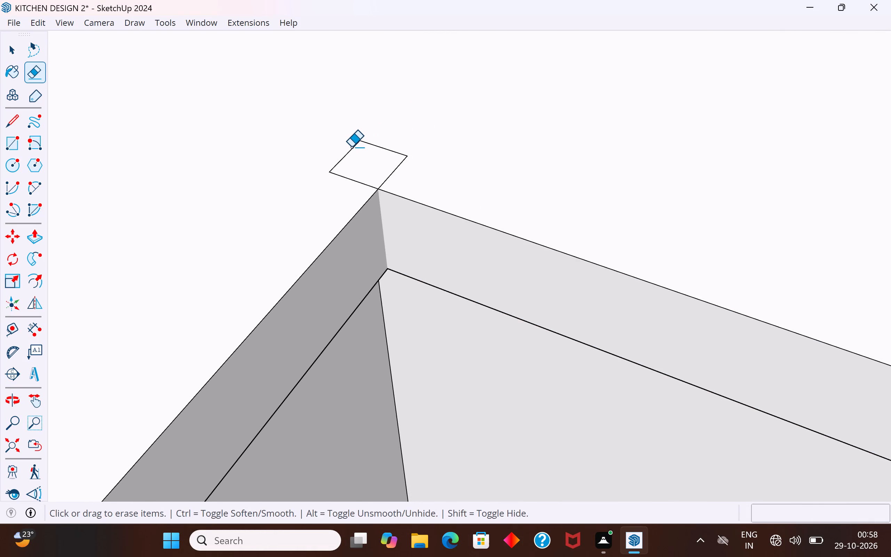
click(351, 147)
click(388, 148)
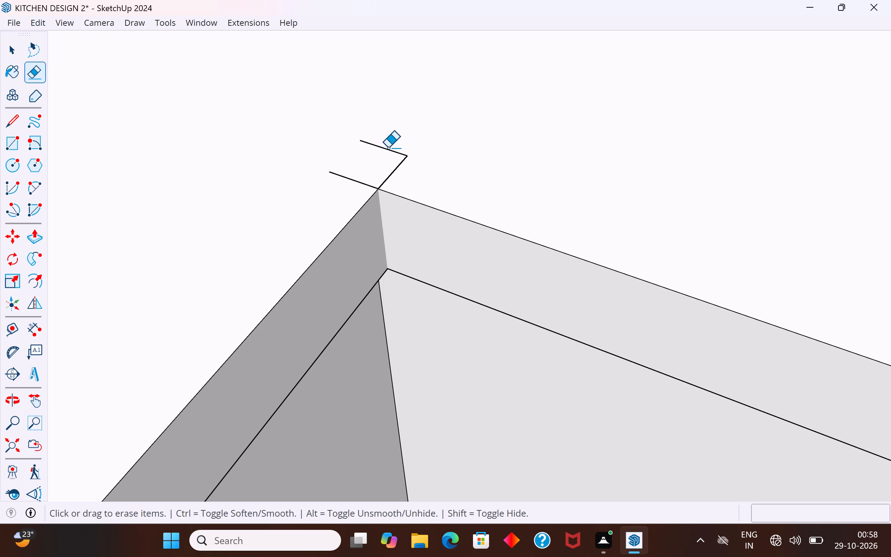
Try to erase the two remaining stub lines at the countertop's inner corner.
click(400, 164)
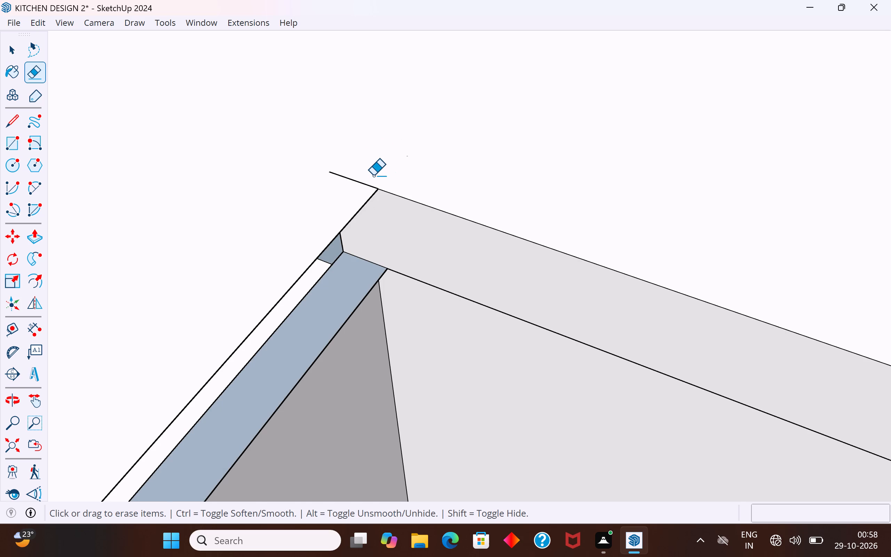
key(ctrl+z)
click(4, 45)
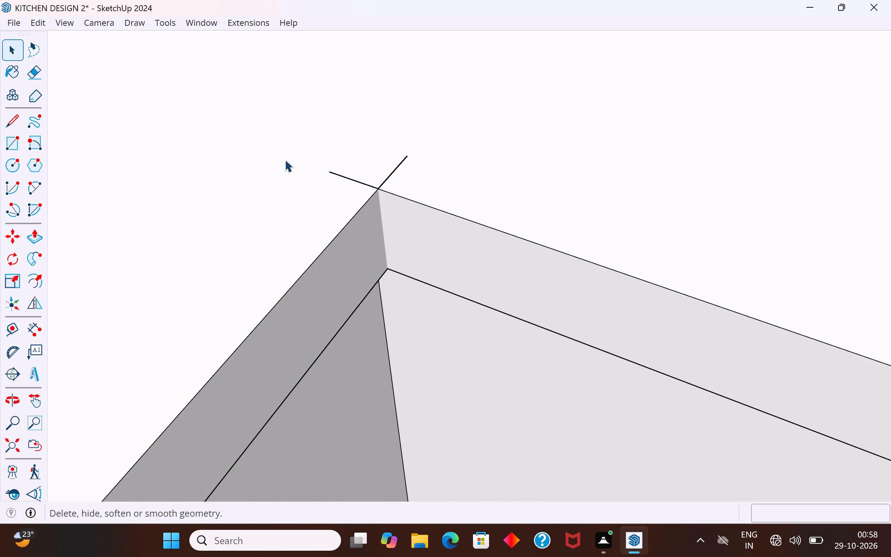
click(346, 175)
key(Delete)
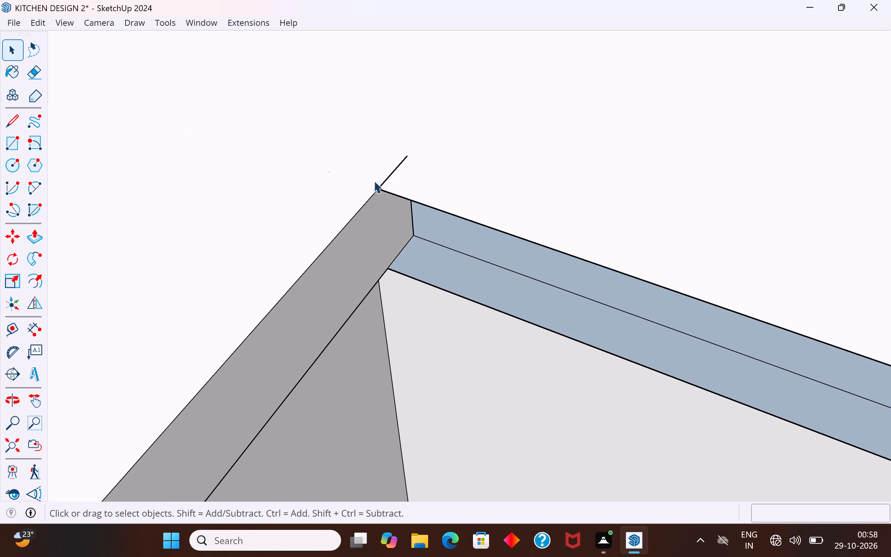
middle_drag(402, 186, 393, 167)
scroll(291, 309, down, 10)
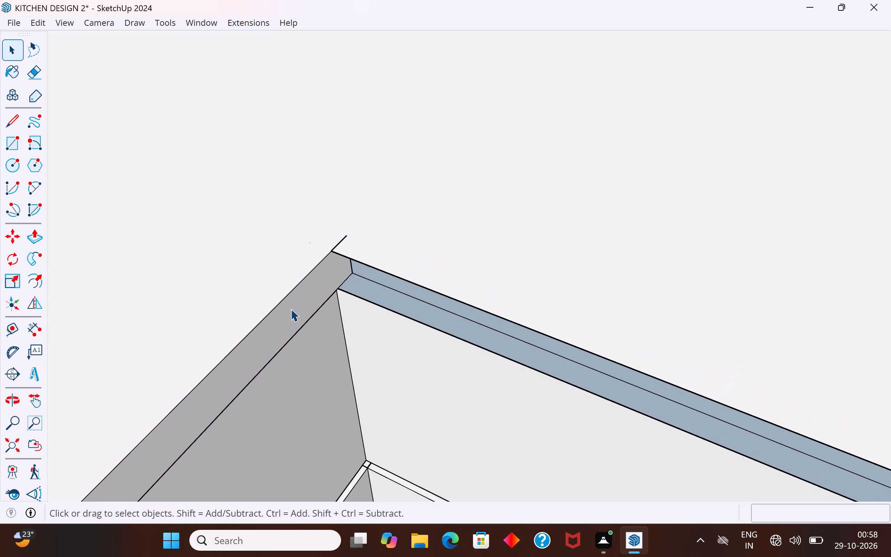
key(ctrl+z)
Draw a 1 1/4" vertical line down the countertop's front edge at the inner corner.
ctrl+scroll(388, 244, down, 5)
middle_drag(346, 317, 375, 225)
middle_drag(488, 311, 471, 261)
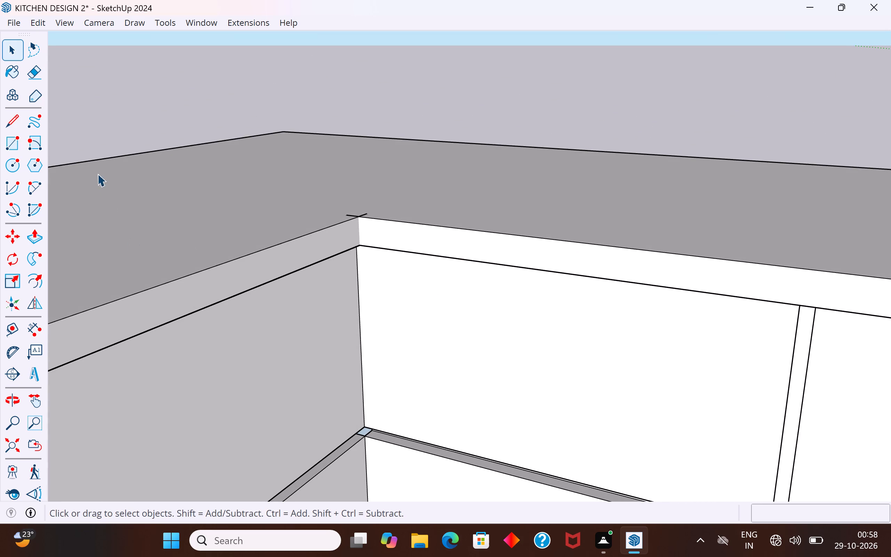
click(16, 118)
scroll(410, 244, up, 2)
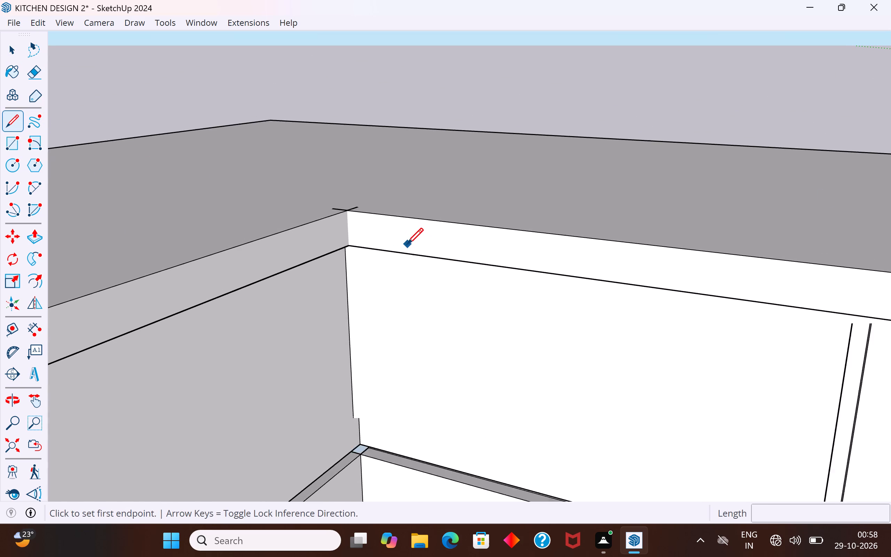
scroll(407, 244, up, 1)
click(339, 249)
click(340, 206)
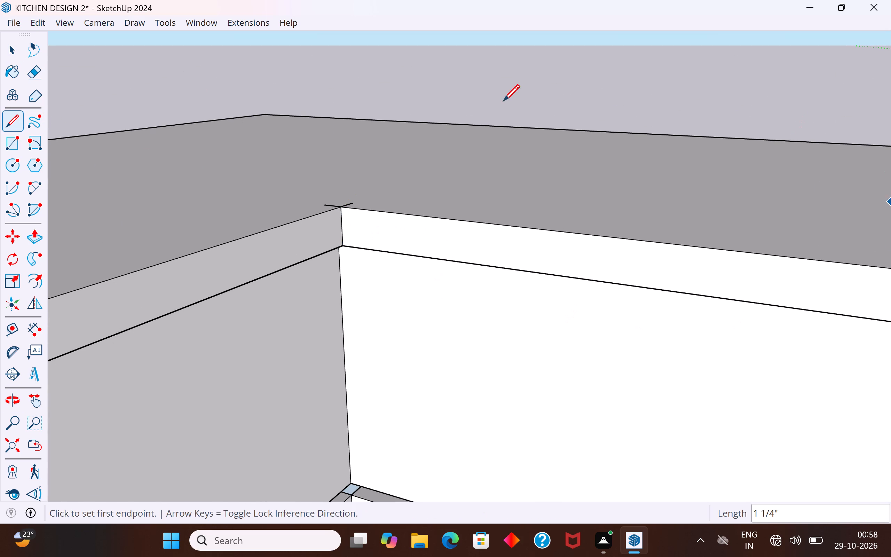
Erase the two remaining stub lines on the countertop at the inner corner.
click(15, 50)
click(34, 75)
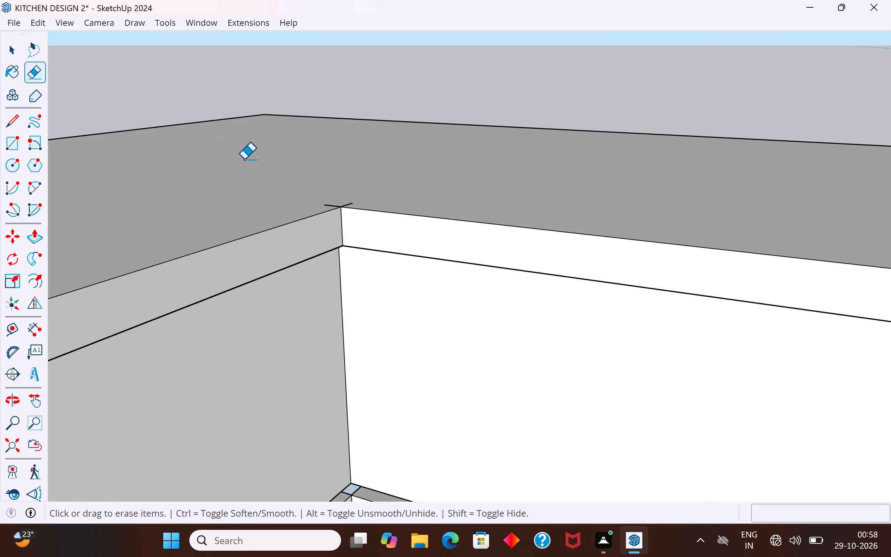
click(327, 205)
click(346, 203)
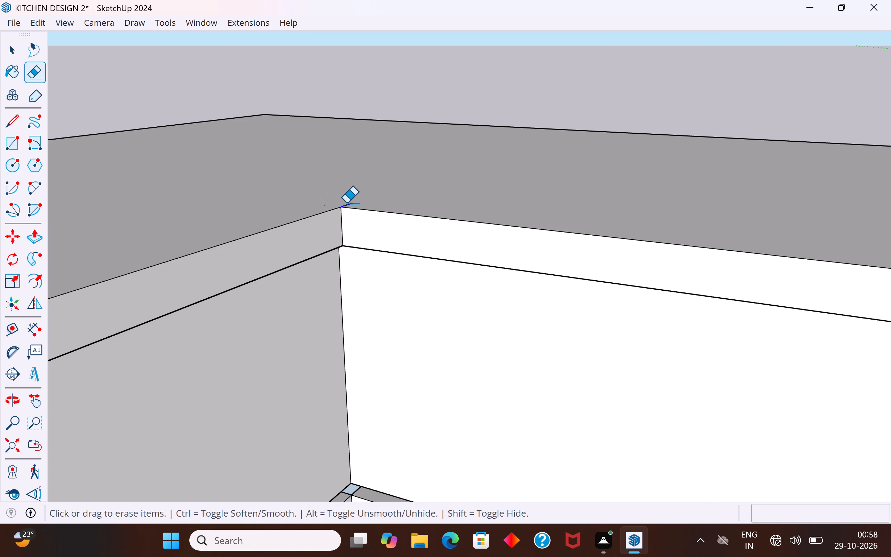
middle_drag(346, 203, 340, 305)
drag(320, 232, 326, 202)
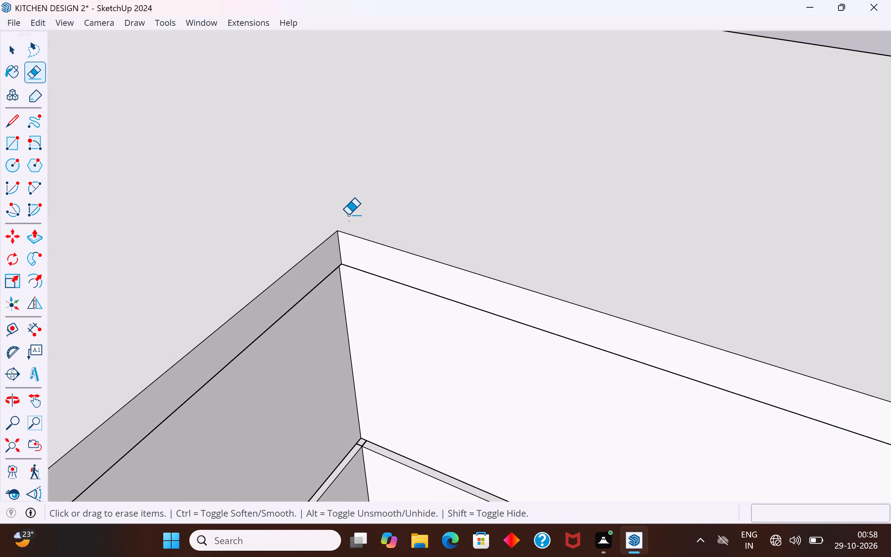
drag(345, 220, 357, 222)
drag(347, 220, 361, 218)
Examine the joined U-shaped cabinet and countertop layout from several sides.
scroll(535, 162, down, 20)
scroll(535, 162, down, 6)
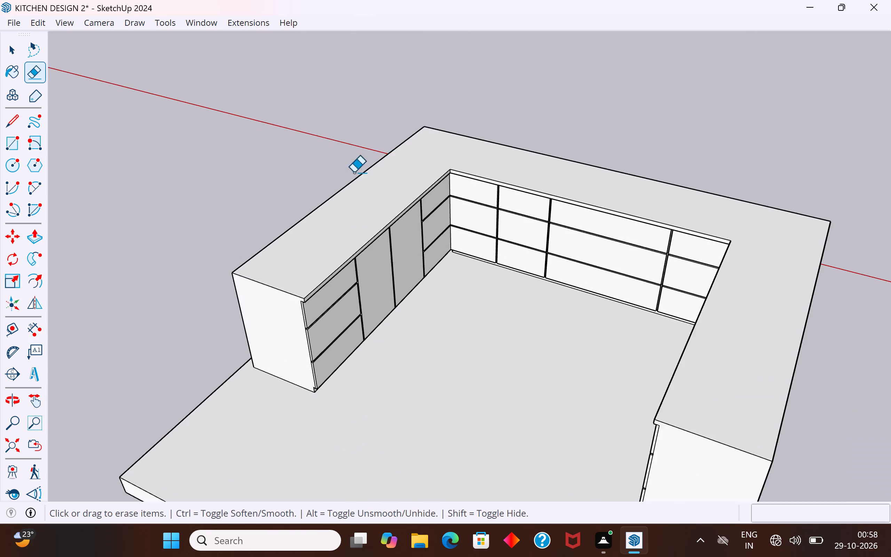
scroll(354, 172, down, 4)
click(5, 47)
click(88, 115)
scroll(357, 207, up, 3)
middle_drag(385, 250, 412, 222)
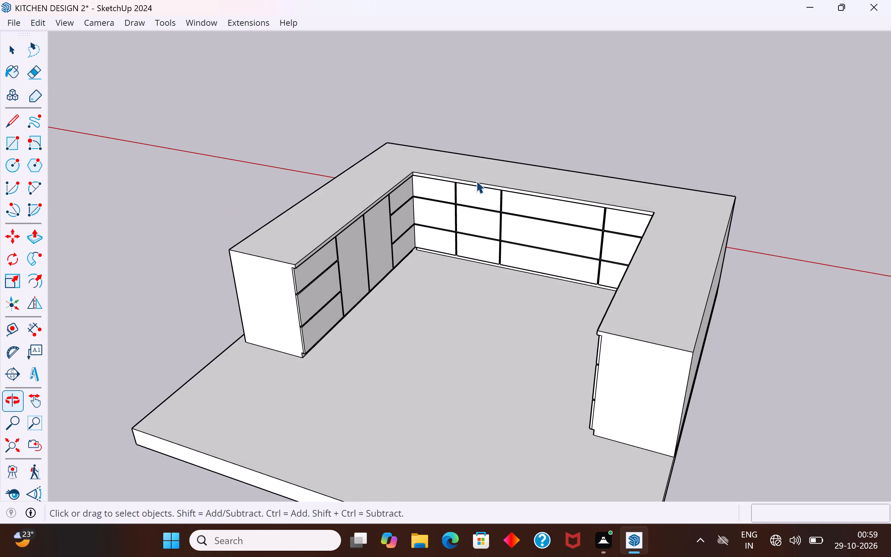
scroll(558, 122, down, 3)
scroll(479, 265, up, 3)
middle_drag(489, 245, 716, 231)
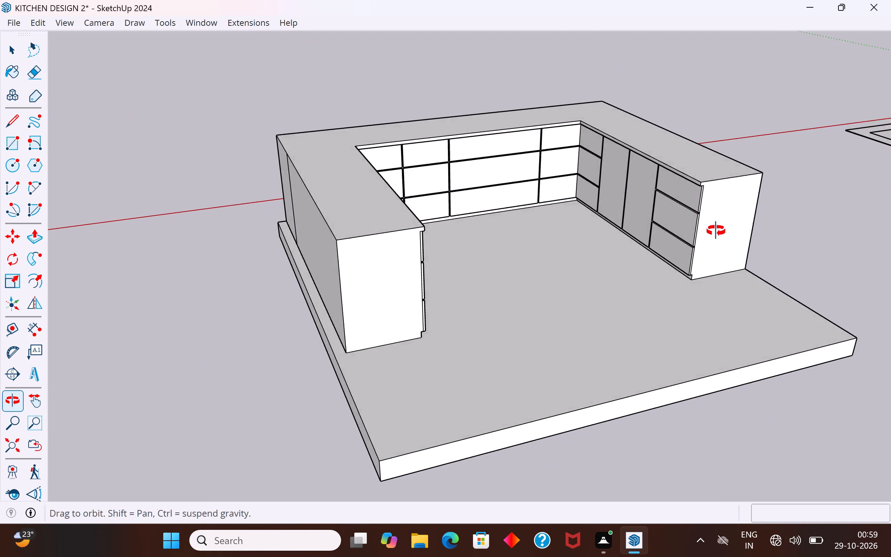
Erase the leftover vertical line on the outer side face of the door-and-drawer cabinet run, near the rear corner.
middle_drag(716, 231, 360, 227)
scroll(326, 278, up, 2)
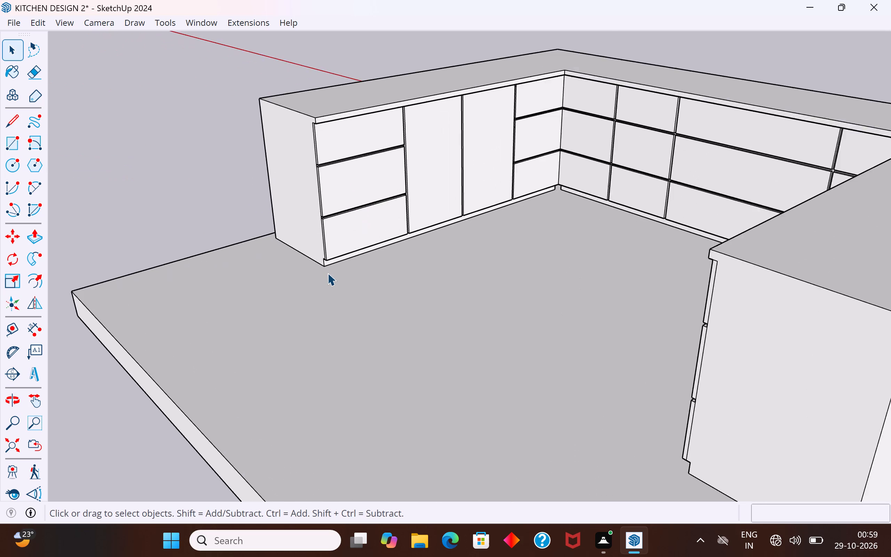
scroll(328, 273, up, 4)
scroll(395, 194, down, 5)
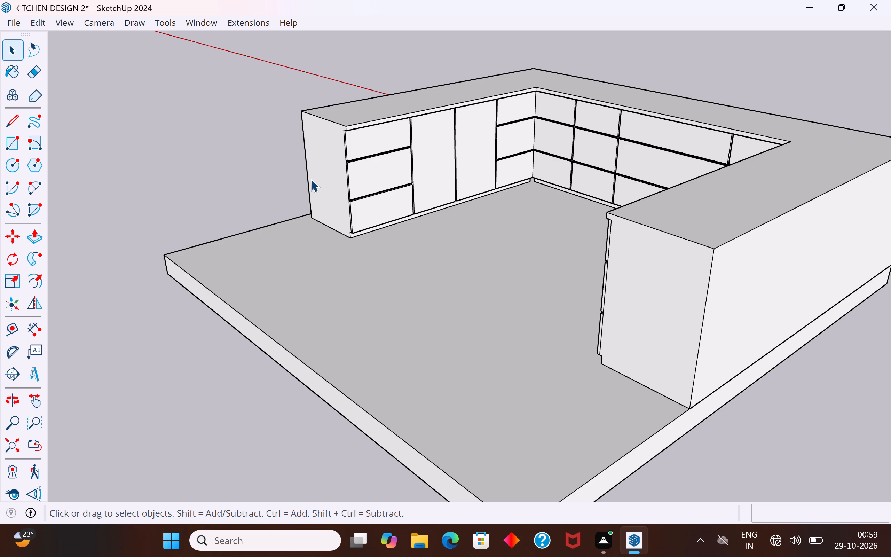
middle_drag(300, 191, 313, 182)
scroll(218, 172, up, 1)
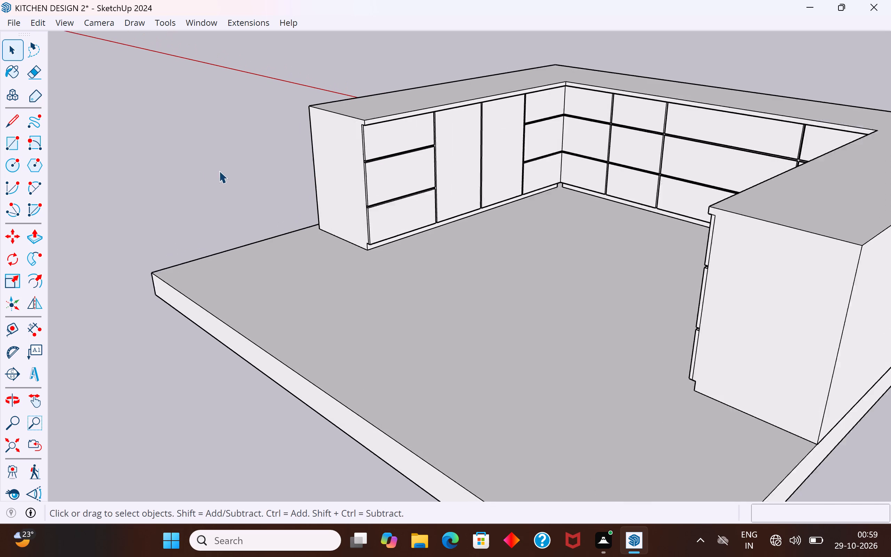
scroll(219, 171, up, 5)
middle_drag(375, 130, 483, 126)
scroll(392, 108, up, 3)
middle_drag(451, 142, 573, 146)
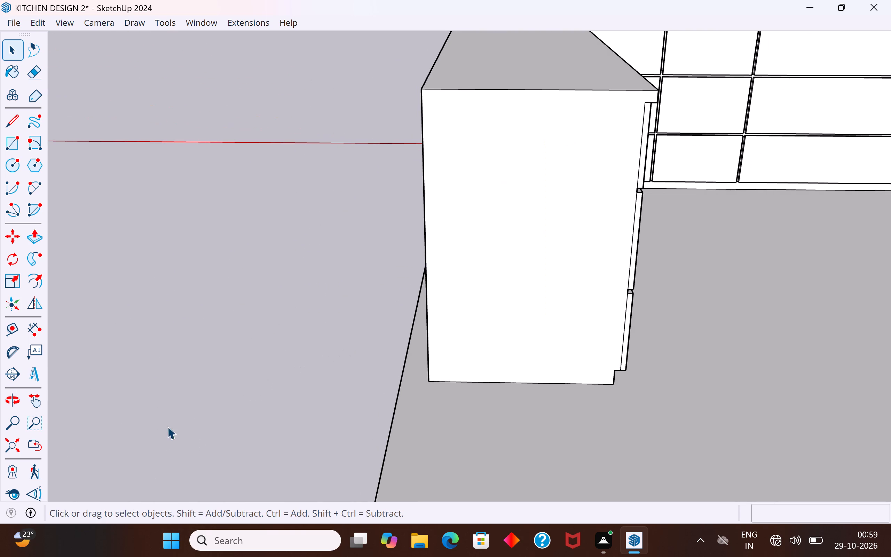
scroll(430, 158, down, 5)
middle_drag(514, 226, 639, 254)
click(400, 140)
key(Delete)
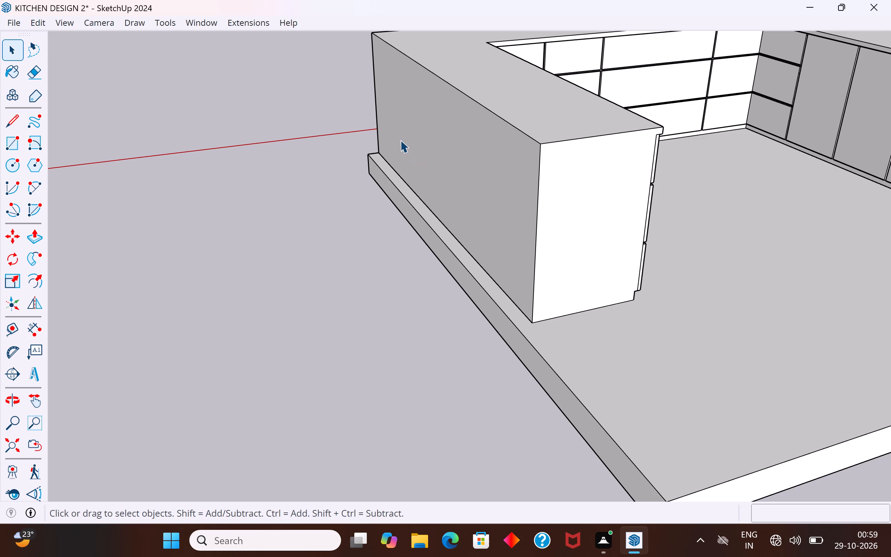
Draw a 1' 11" line across the cabinet run's end panel, level with the underside of the countertop.
middle_drag(472, 198, 321, 203)
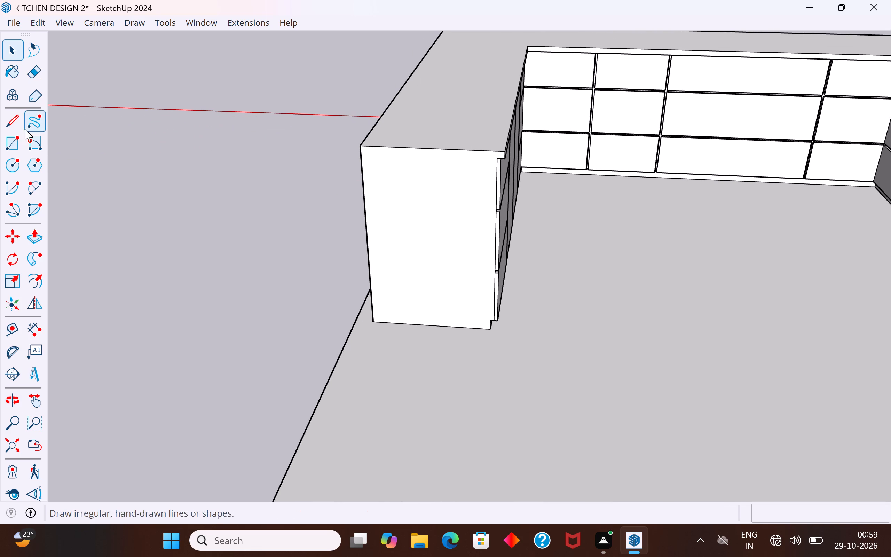
click(15, 123)
scroll(561, 140, up, 3)
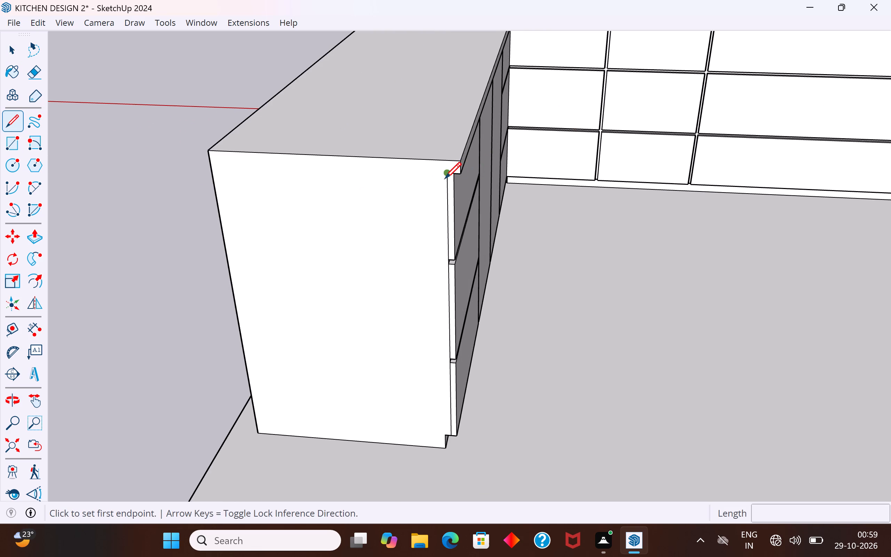
scroll(445, 178, up, 5)
click(450, 173)
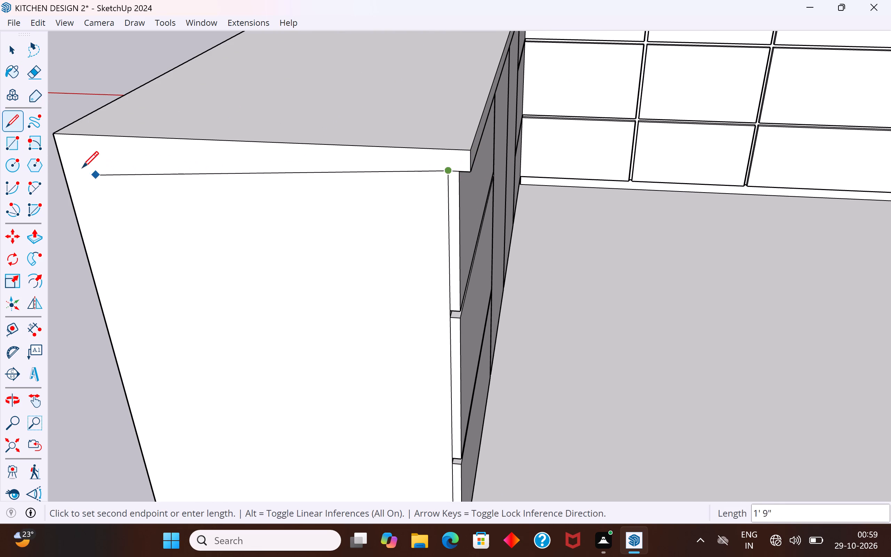
click(54, 153)
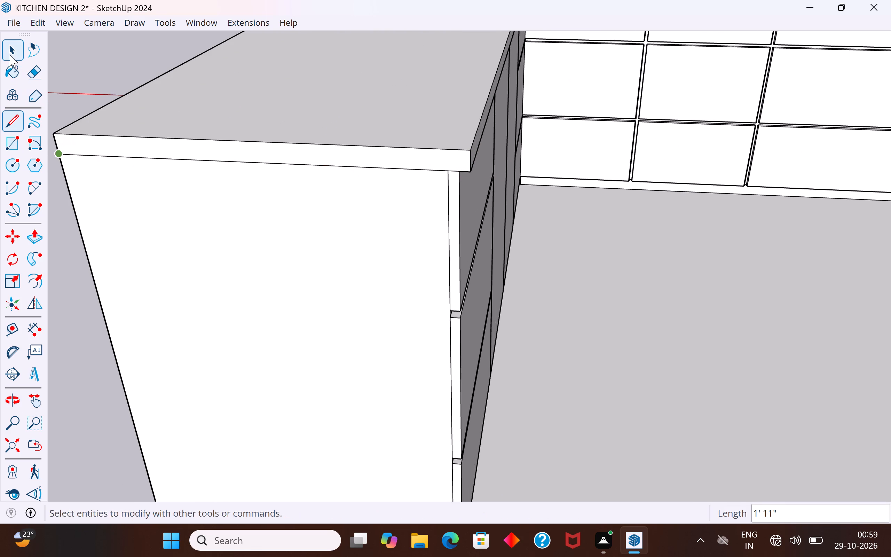
Pull the countertop's end face outward about 5/8" with Push/Pull so it overhangs the end panel.
click(10, 55)
click(84, 45)
middle_drag(161, 182, 473, 148)
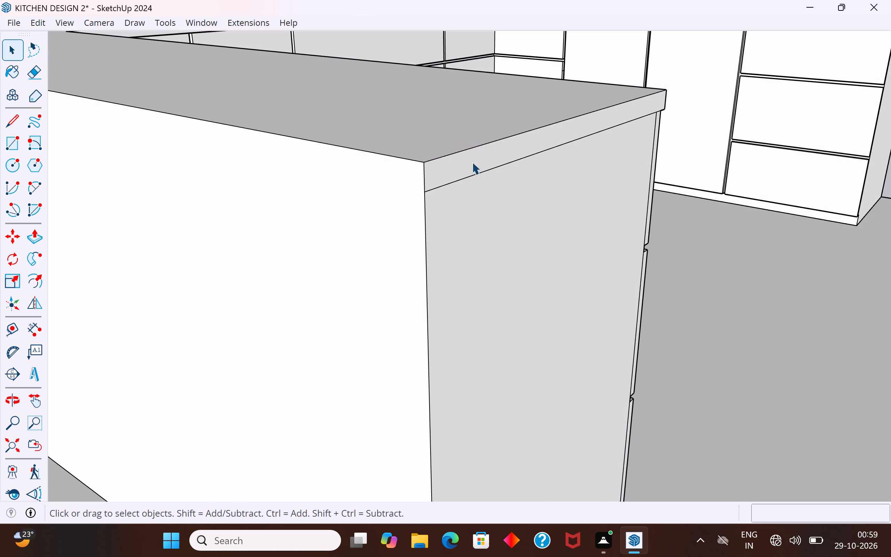
click(472, 162)
click(36, 237)
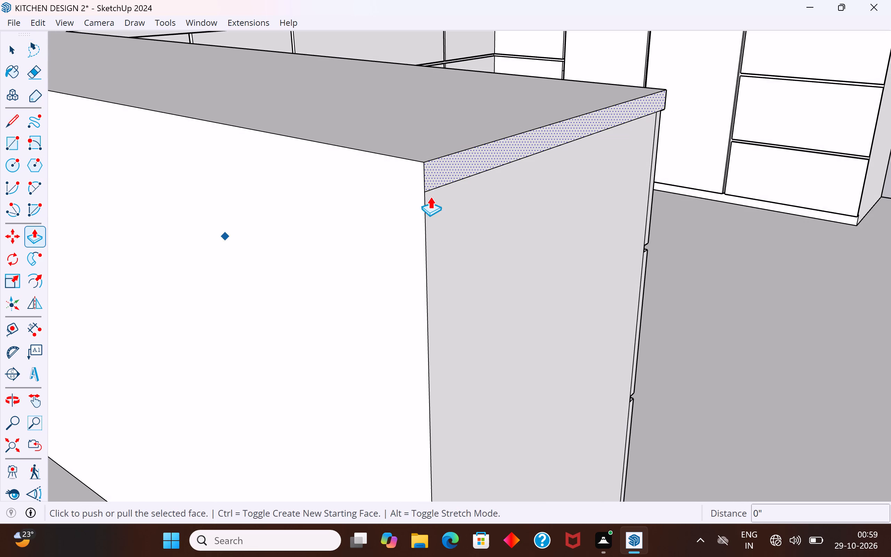
click(446, 171)
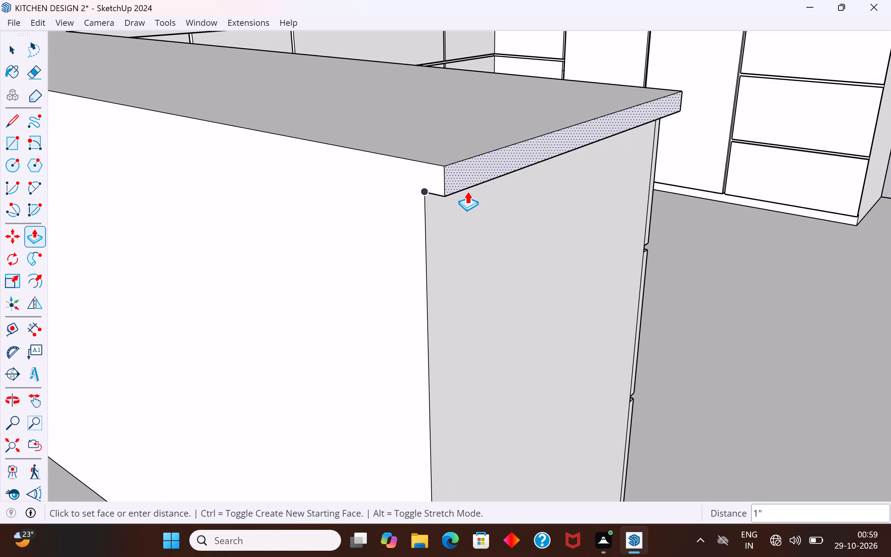
click(450, 232)
click(14, 53)
Erase the two short lines crossing the underside of the countertop overhang at its front corner.
scroll(142, 148, down, 6)
middle_drag(444, 113, 374, 170)
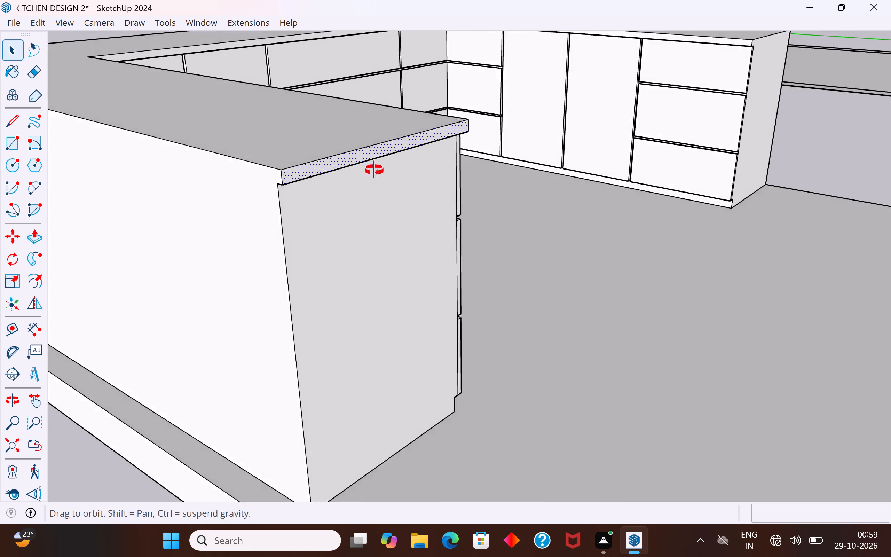
middle_drag(374, 170, 128, 280)
scroll(225, 238, up, 3)
middle_drag(239, 220, 198, 49)
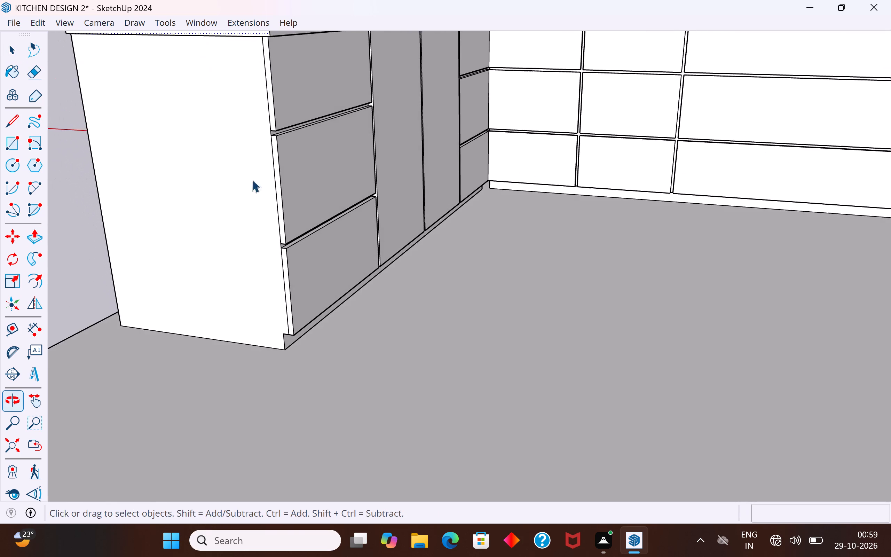
scroll(270, 343, down, 6)
click(173, 127)
middle_drag(266, 165, 134, 55)
scroll(218, 118, up, 7)
middle_drag(276, 153, 262, 81)
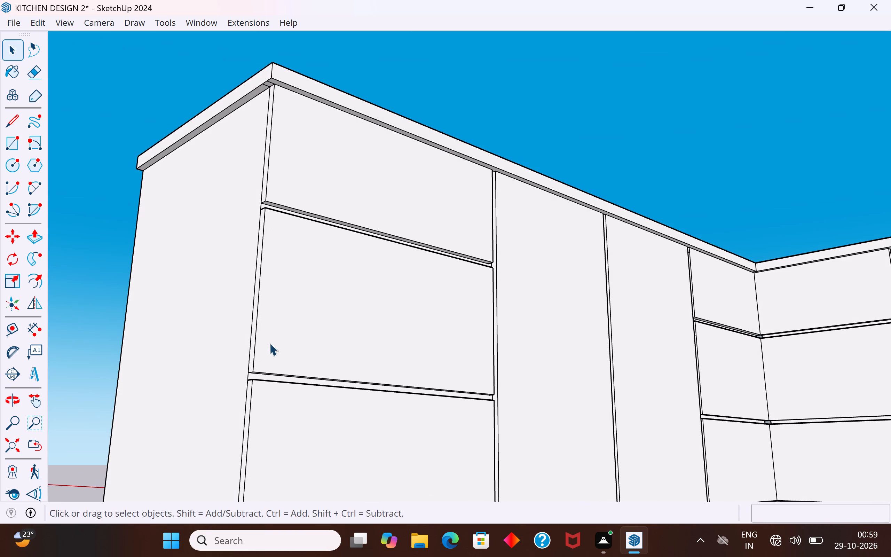
scroll(277, 87, up, 5)
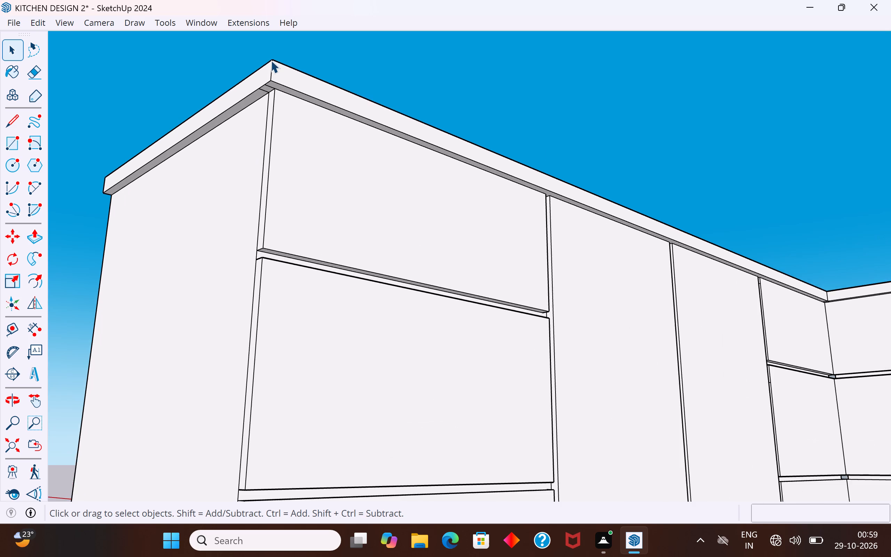
scroll(271, 60, up, 8)
scroll(296, 88, up, 4)
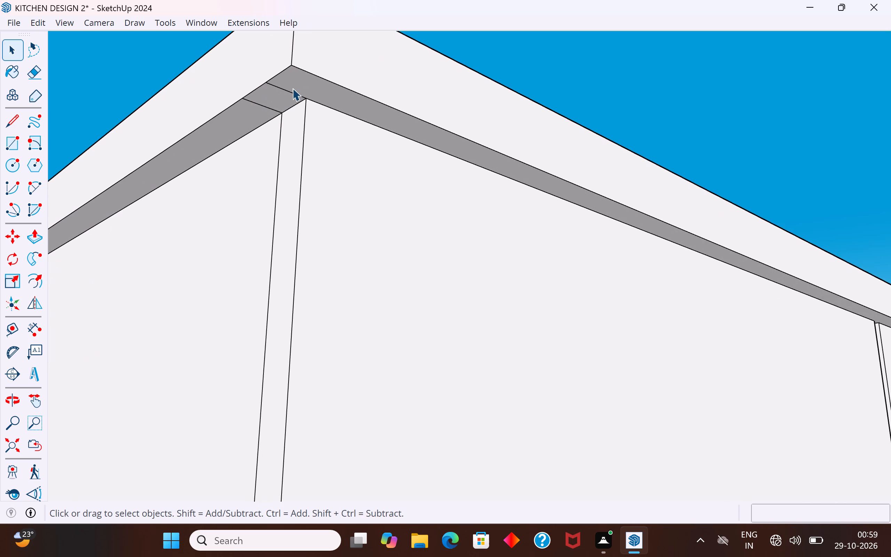
click(291, 92)
key(Delete)
click(270, 111)
key(Delete)
Copy the cabinet run's end panel face about 5' 9 7/8" along the red axis, outside the kitchen platform.
scroll(570, 53, down, 6)
scroll(515, 116, down, 12)
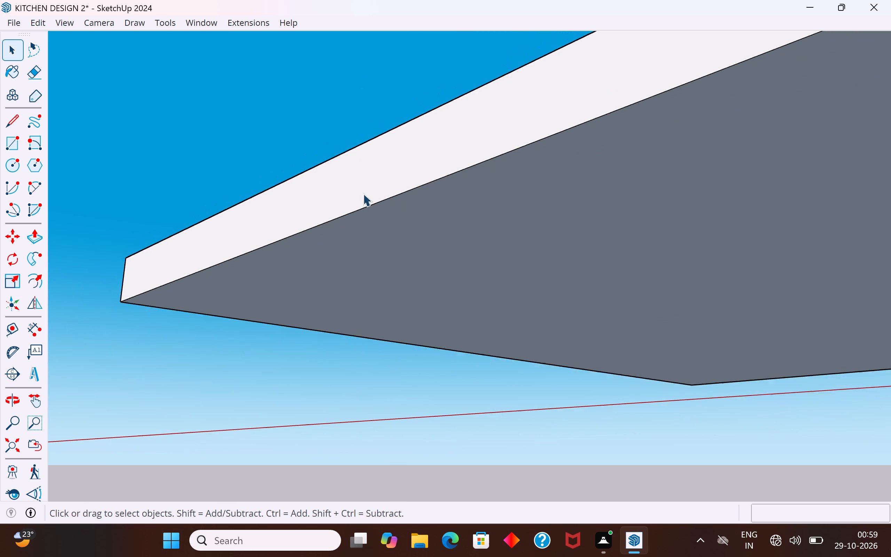
middle_drag(367, 203, 422, 381)
scroll(422, 381, up, 1)
scroll(339, 266, down, 5)
middle_drag(407, 288, 890, 311)
middle_drag(621, 251, 353, 263)
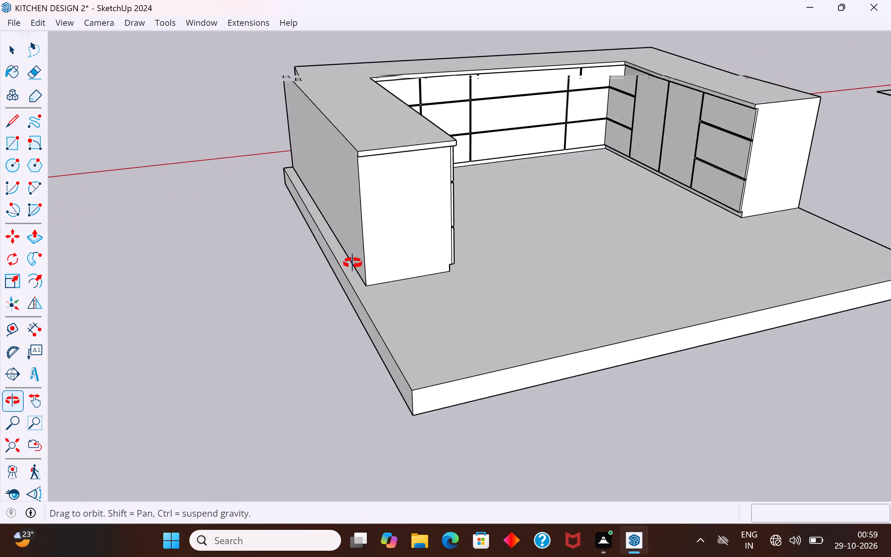
middle_drag(353, 263, 322, 258)
scroll(320, 210, up, 2)
click(355, 157)
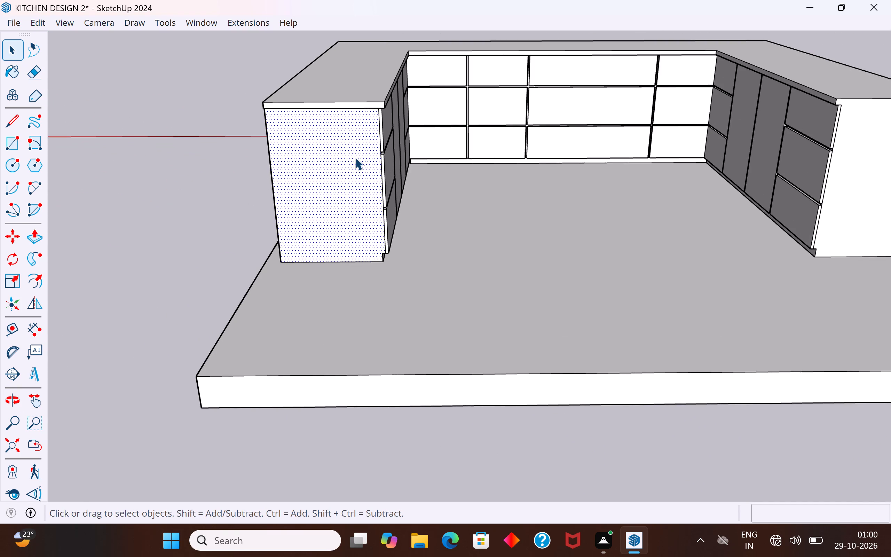
key(m)
ctrl+click(381, 262)
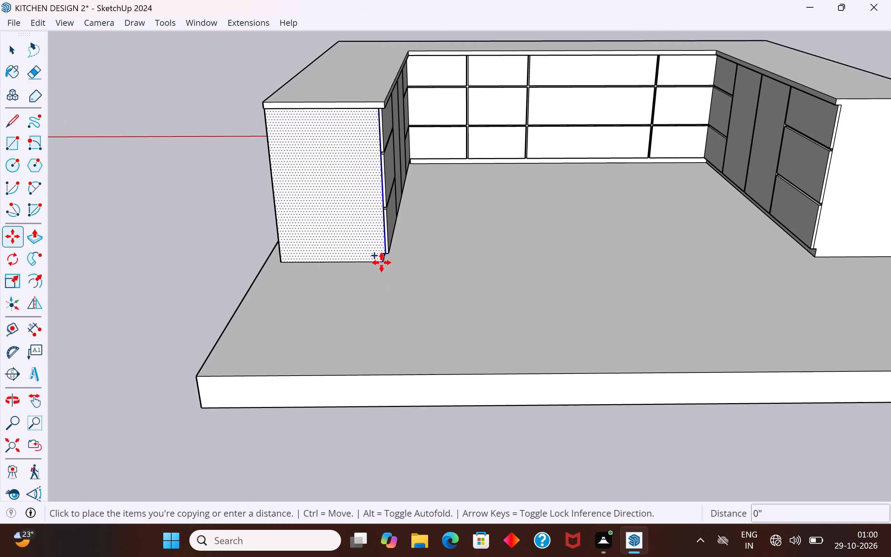
scroll(588, 229, down, 5)
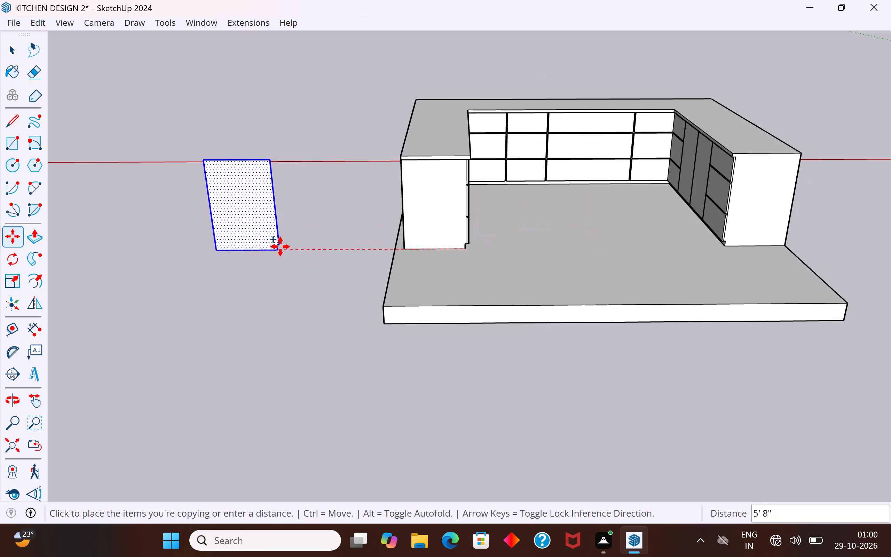
click(280, 241)
click(21, 51)
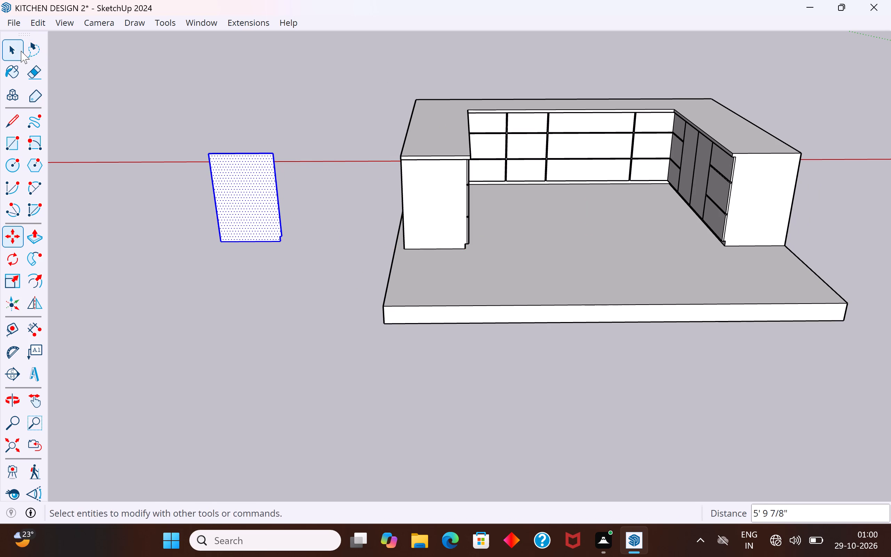
click(221, 89)
Draw a short line along the green axis from the copied panel's bottom rear corner.
scroll(378, 44, down, 4)
middle_drag(325, 171, 504, 276)
scroll(364, 293, up, 5)
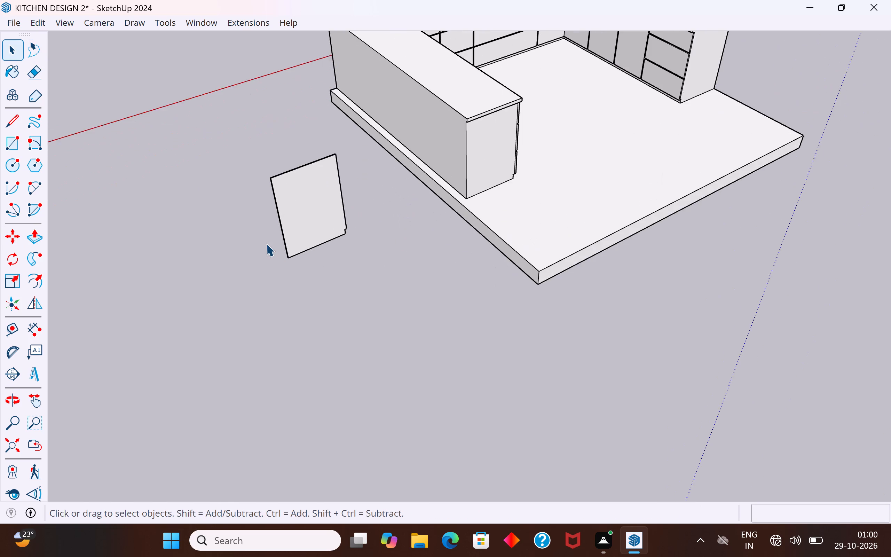
scroll(297, 64, down, 5)
middle_drag(299, 127, 342, 200)
scroll(341, 257, up, 8)
middle_drag(283, 203, 287, 214)
click(3, 124)
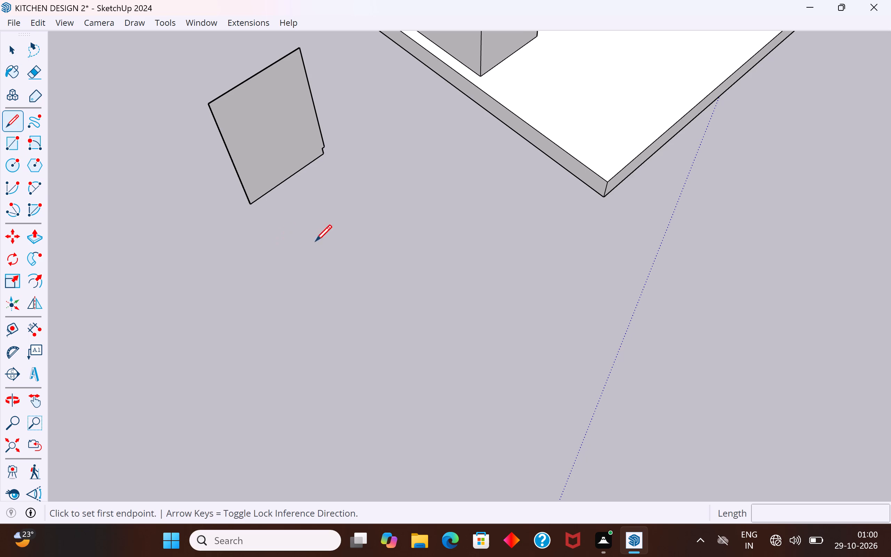
scroll(278, 213, up, 4)
click(236, 197)
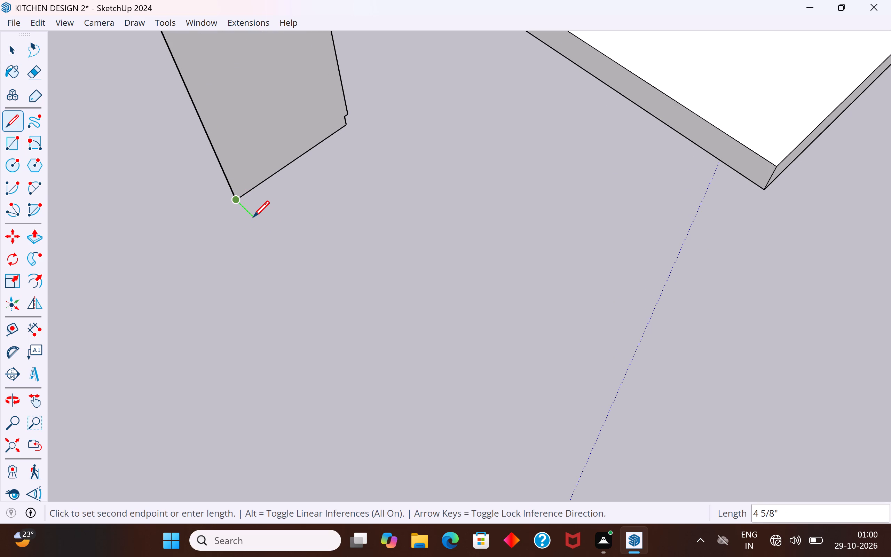
click(246, 218)
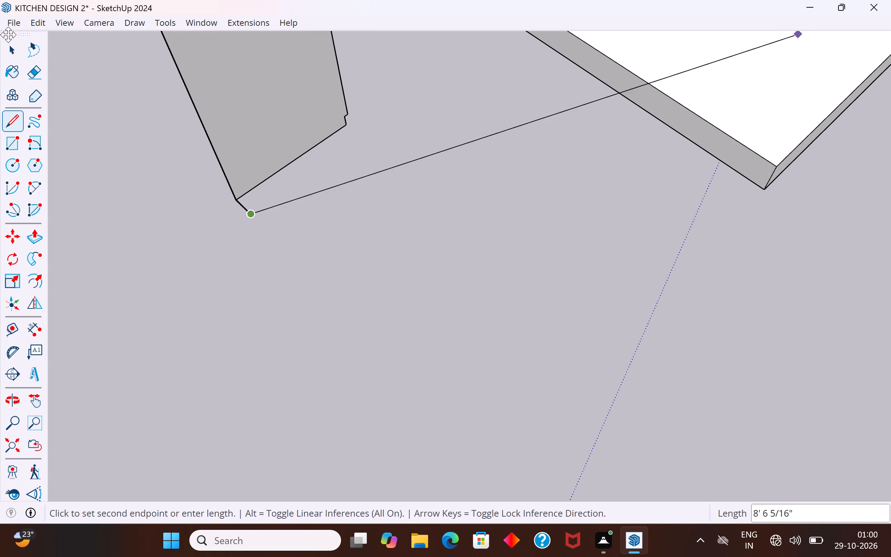
click(13, 49)
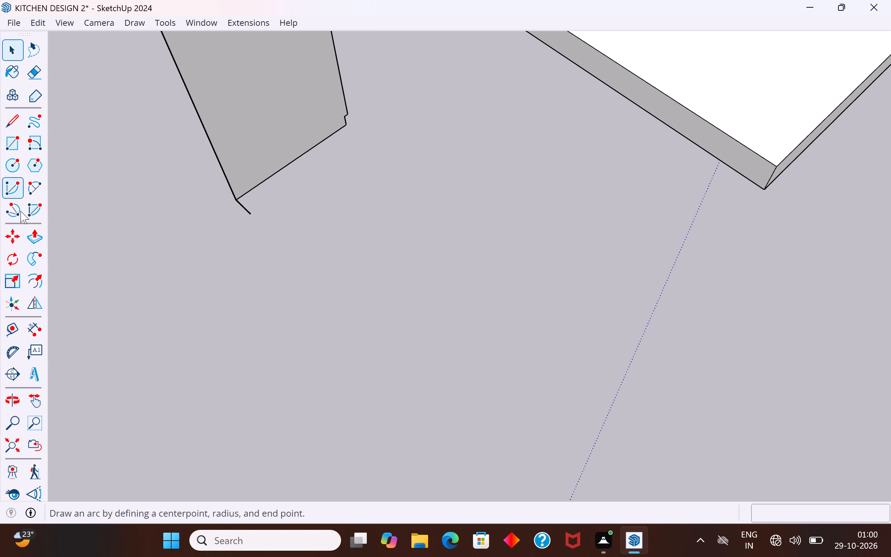
Draw a small vertical rectangle, about 5/16" by 3/8", perpendicular to the green axis at the short line's free end.
click(19, 148)
scroll(229, 189, up, 3)
middle_drag(275, 238, 378, 180)
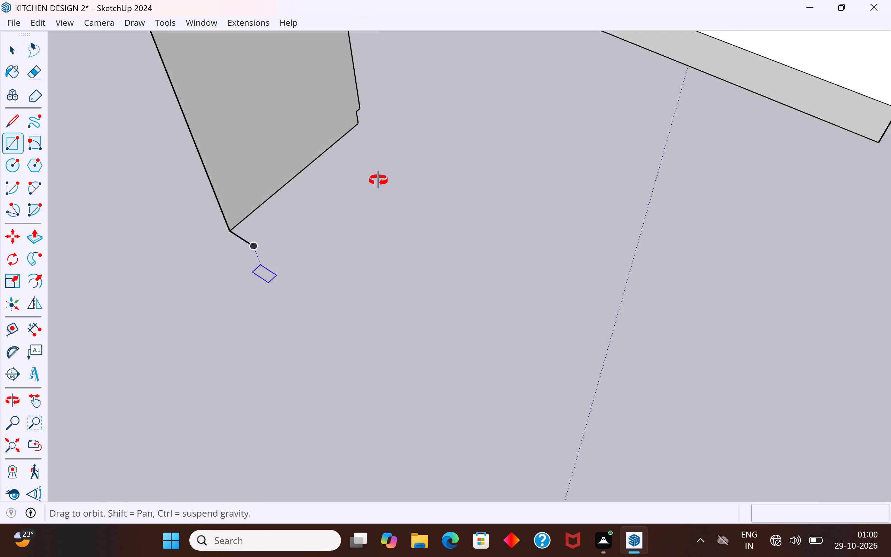
middle_drag(378, 180, 642, 23)
scroll(625, 137, down, 5)
middle_drag(598, 211, 555, 234)
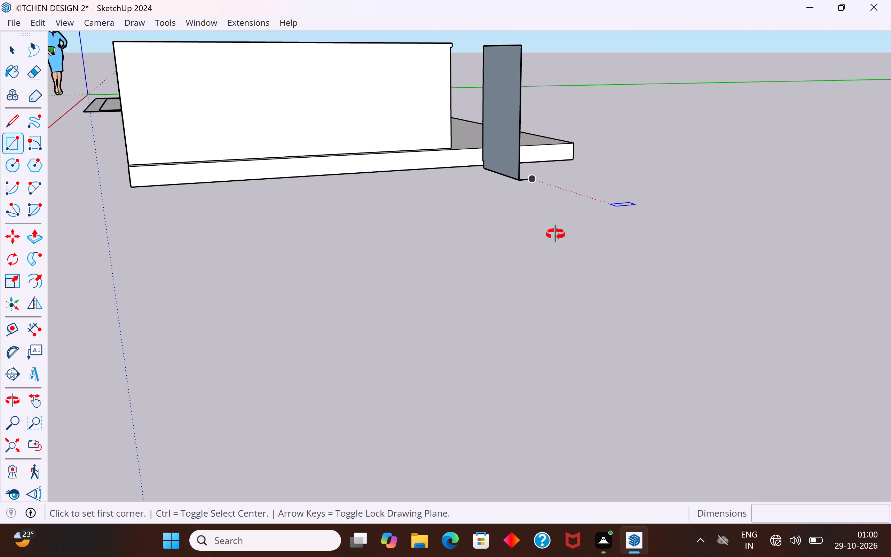
middle_drag(555, 234, 150, 297)
scroll(150, 297, up, 1)
scroll(499, 168, down, 5)
scroll(348, 162, up, 13)
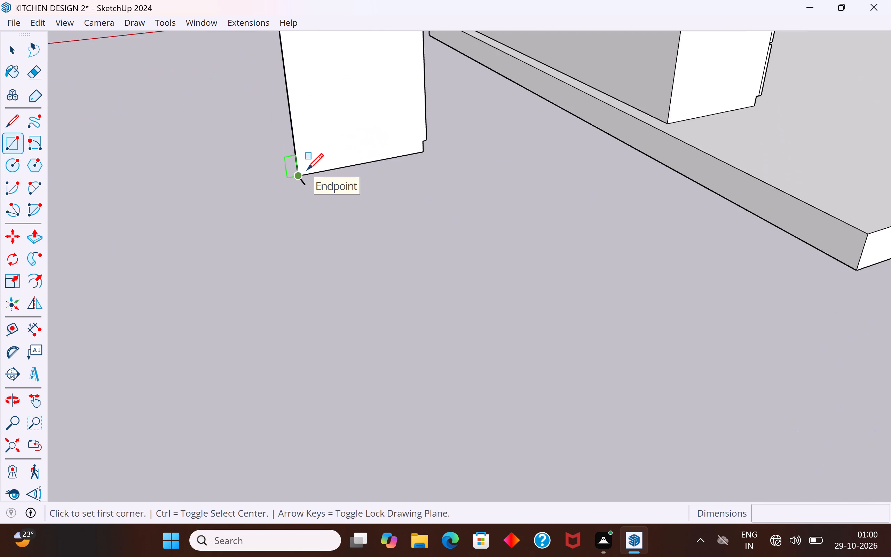
scroll(307, 170, up, 9)
click(303, 213)
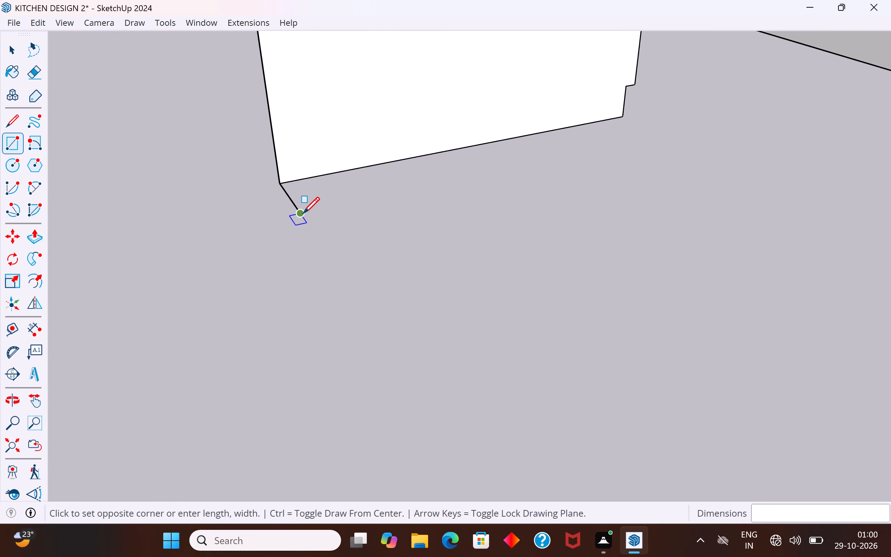
scroll(305, 200, up, 4)
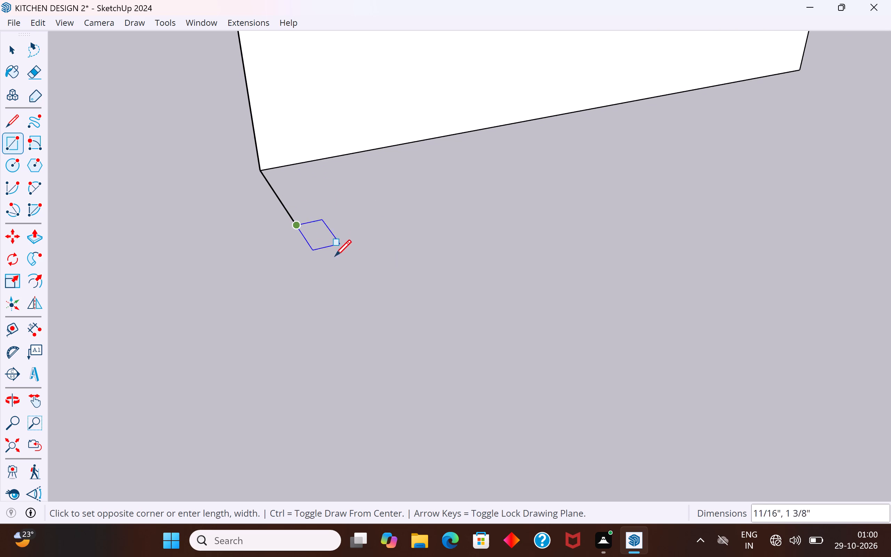
middle_drag(333, 259, 523, 180)
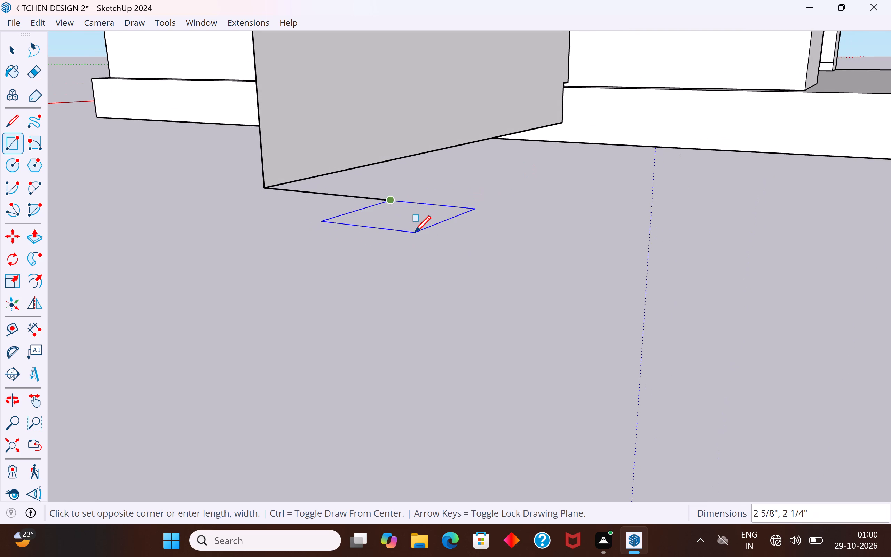
scroll(415, 232, up, 3)
middle_drag(415, 232, 388, 212)
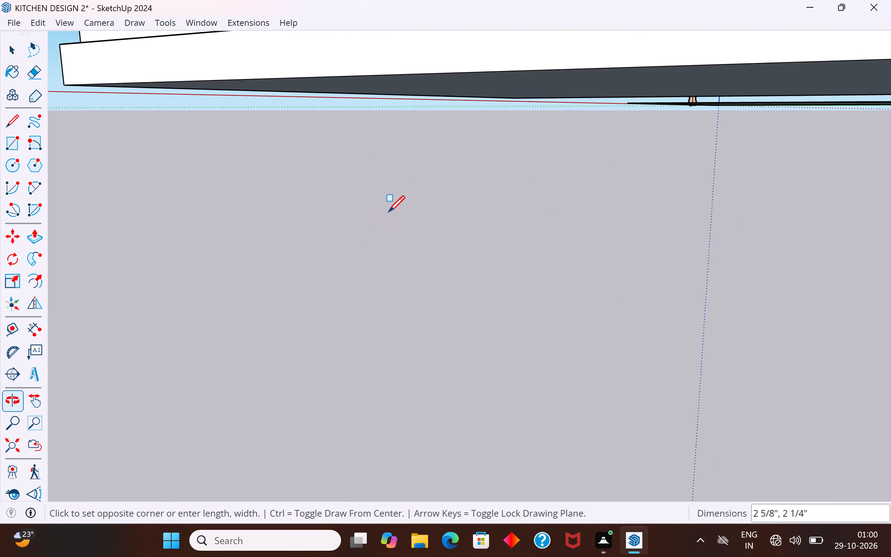
scroll(464, 233, down, 8)
middle_drag(458, 221, 451, 271)
scroll(476, 220, down, 4)
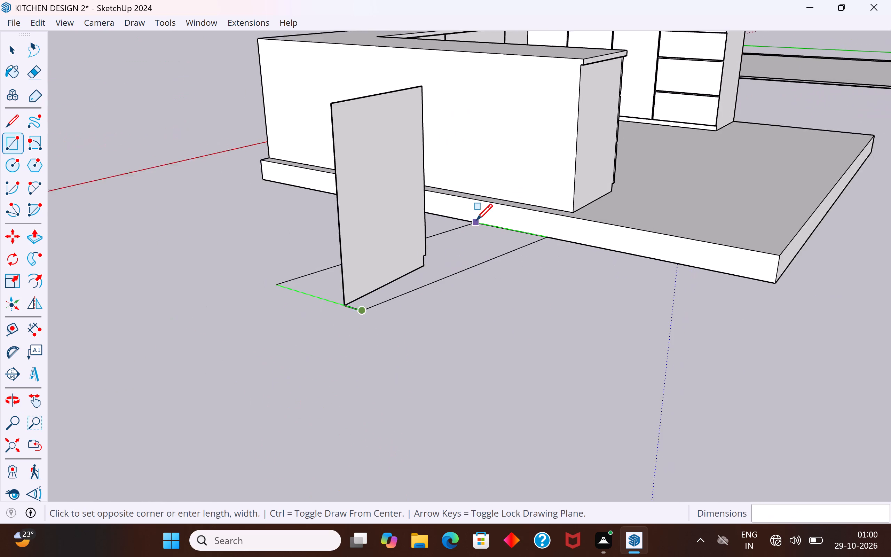
scroll(476, 220, down, 2)
scroll(412, 317, up, 2)
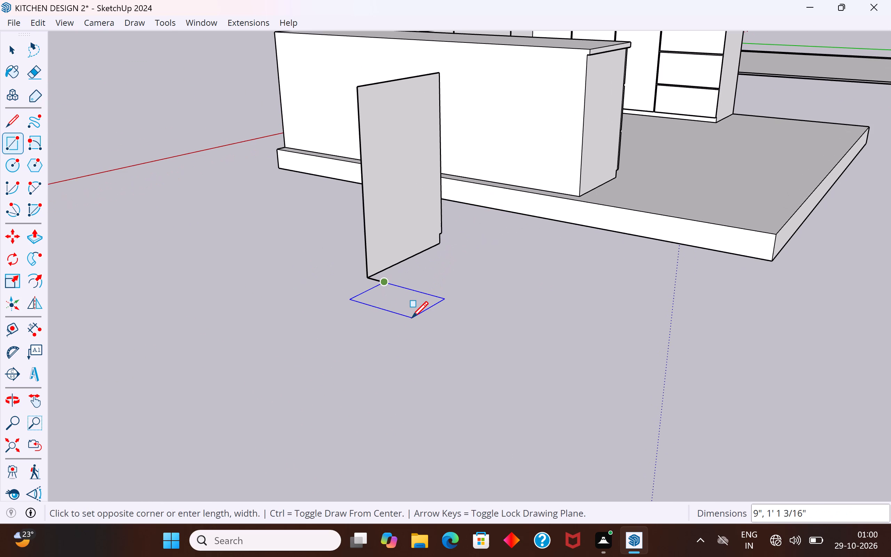
key(Right)
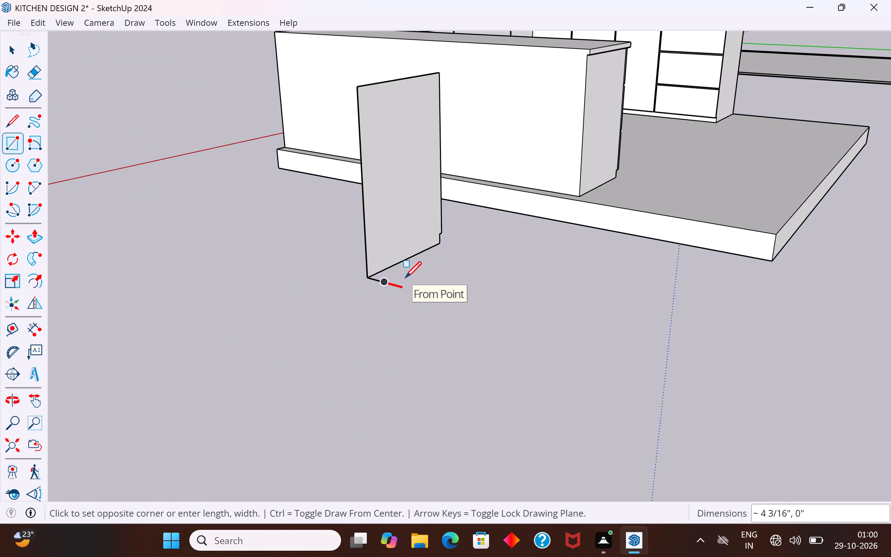
key(Up)
key(Left)
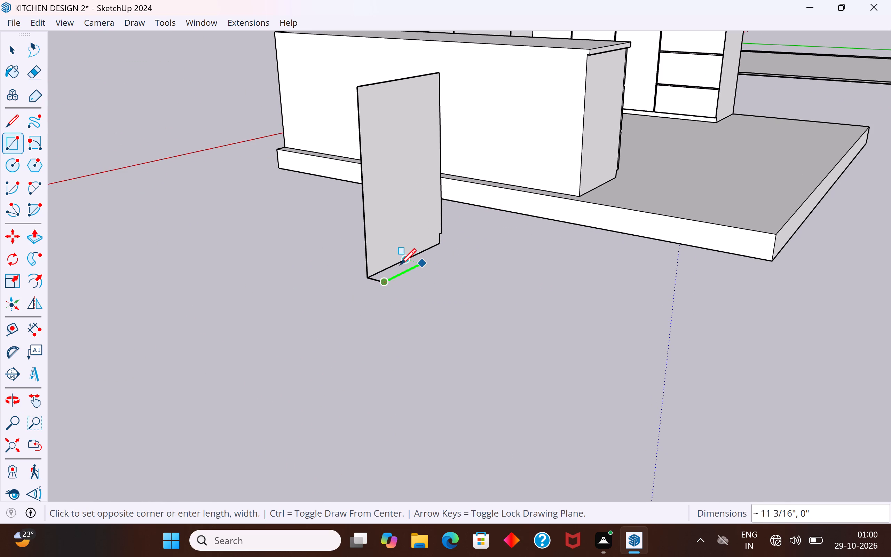
scroll(389, 268, up, 6)
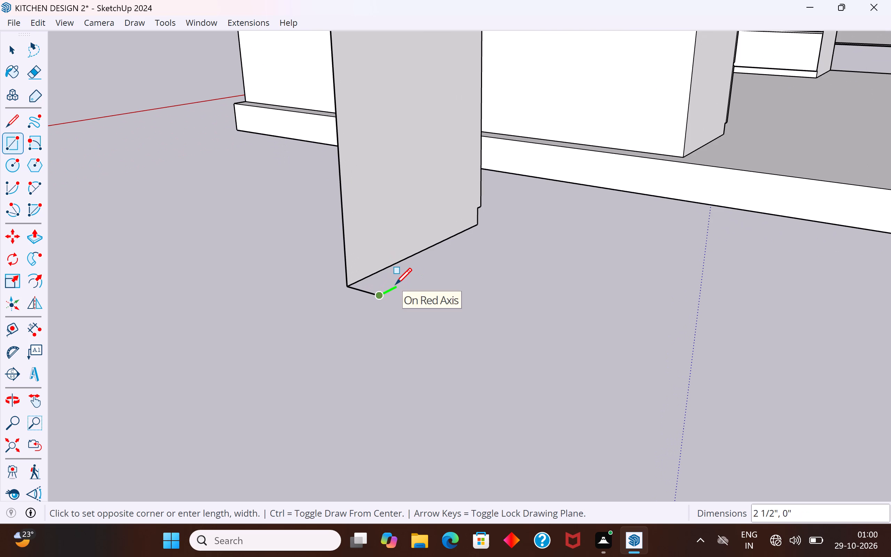
key(Right)
scroll(394, 283, up, 6)
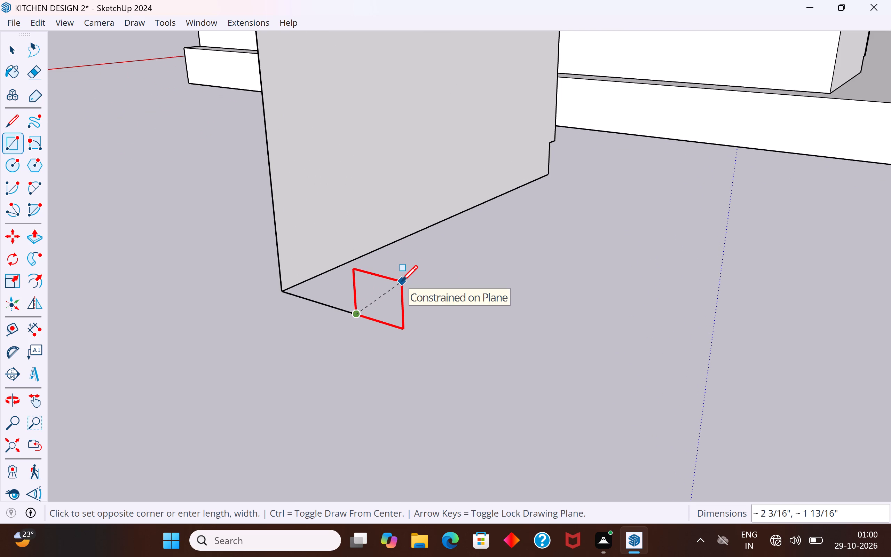
key(Up)
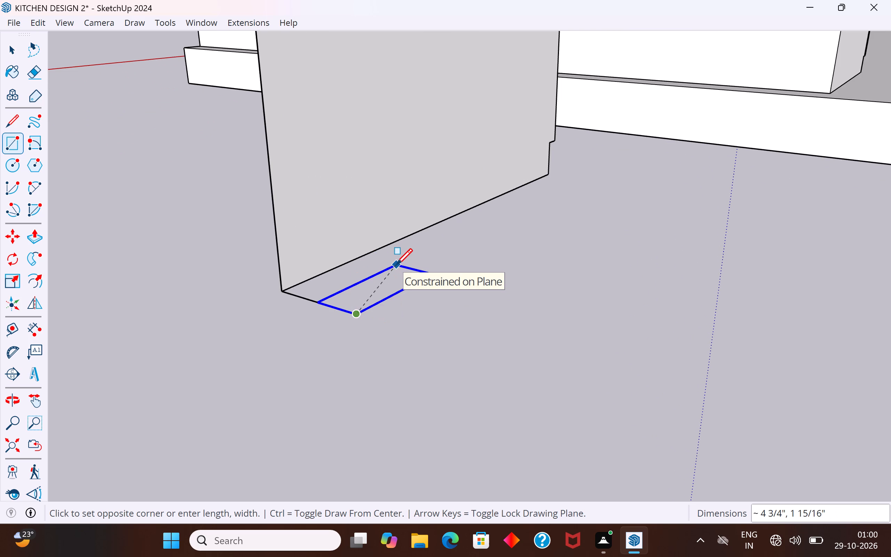
key(Left)
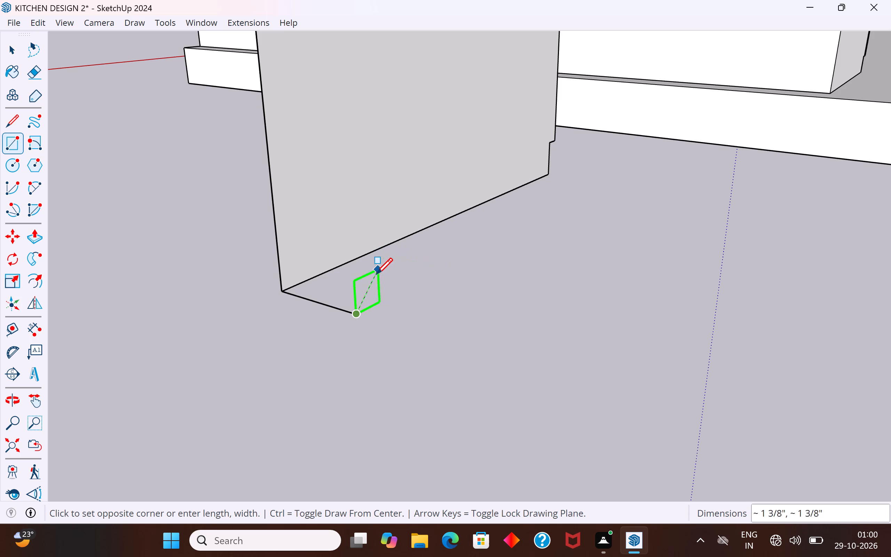
scroll(374, 285, up, 1)
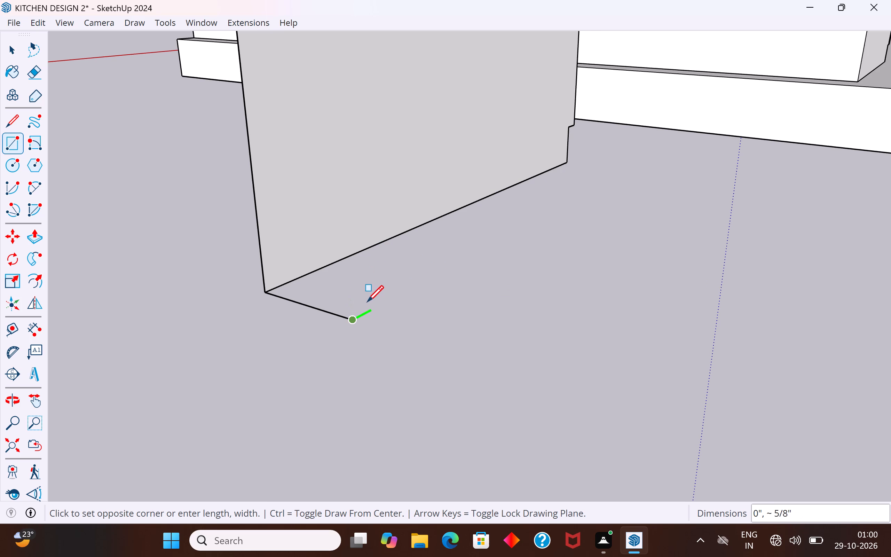
scroll(369, 303, up, 4)
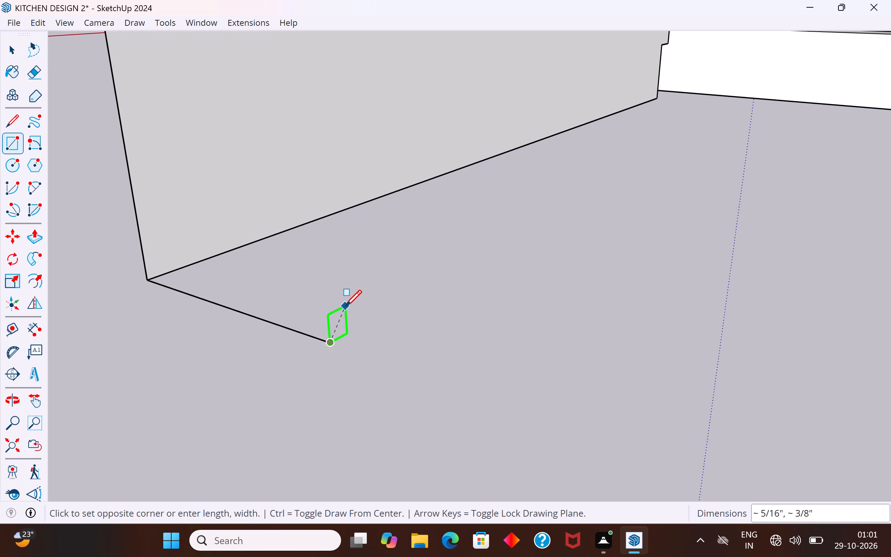
click(345, 306)
Delete the short line connecting the copied panel's bottom rear corner to the small rectangle.
click(17, 55)
click(273, 232)
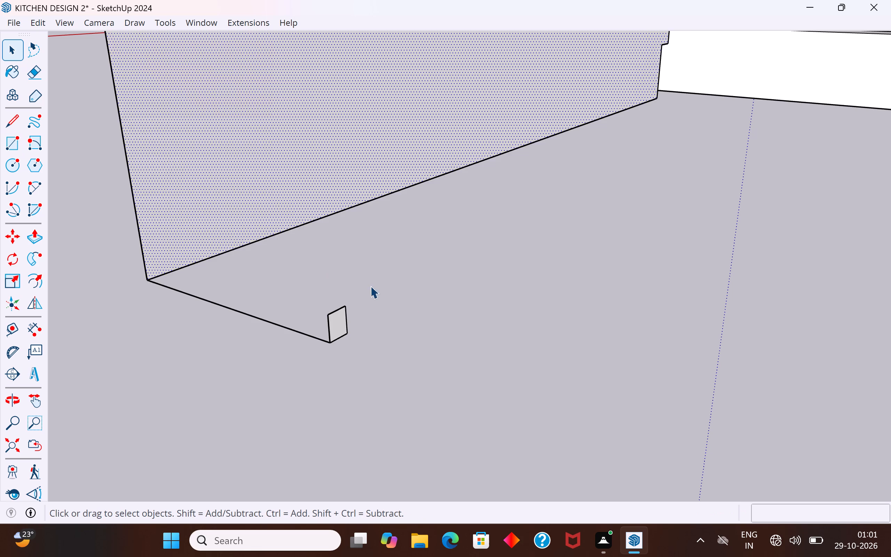
scroll(412, 297, down, 6)
middle_drag(440, 291, 310, 307)
scroll(563, 253, down, 8)
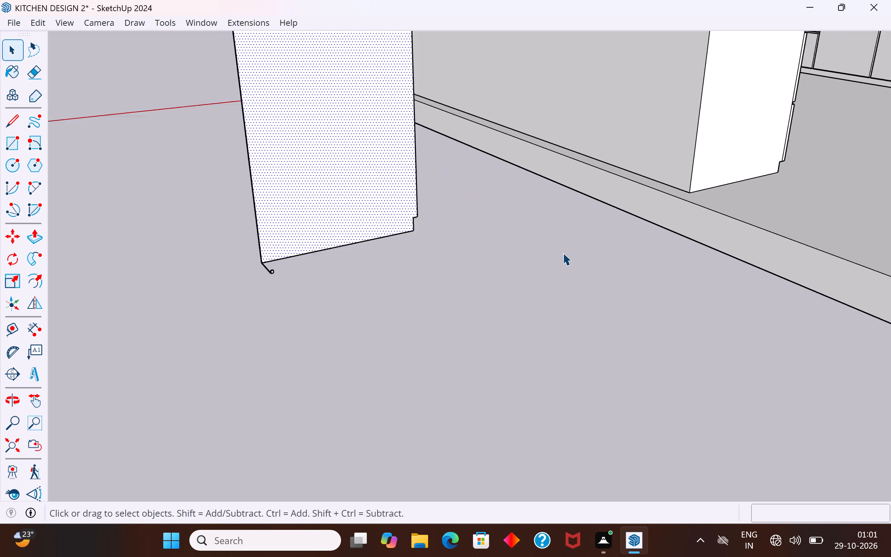
scroll(563, 253, down, 3)
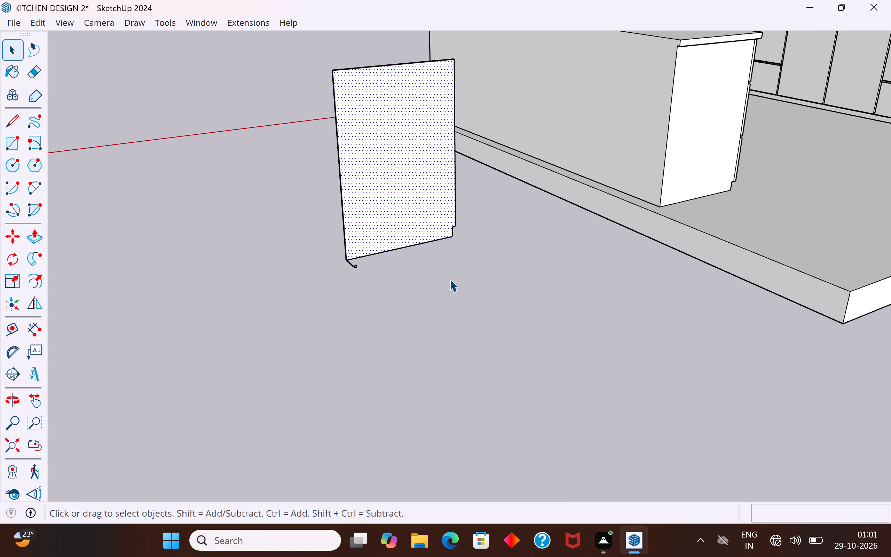
scroll(454, 231, up, 1)
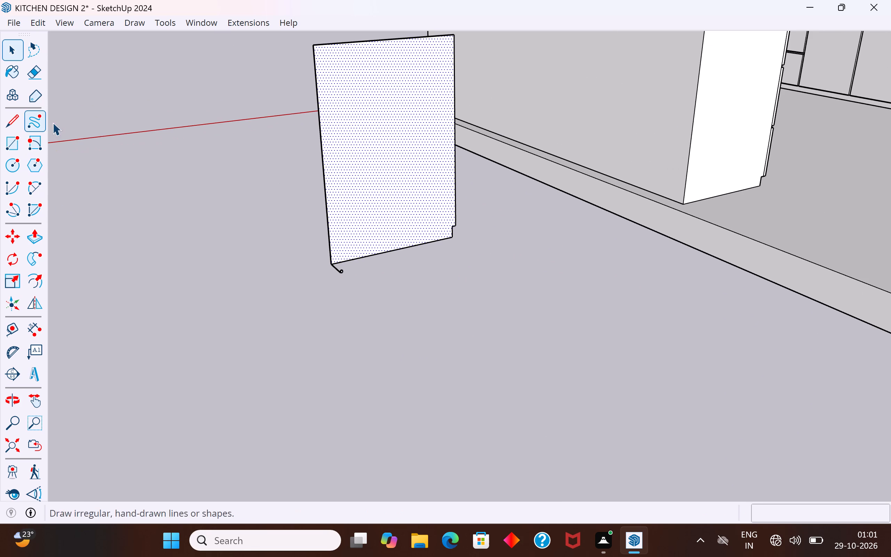
click(215, 229)
scroll(356, 270, up, 7)
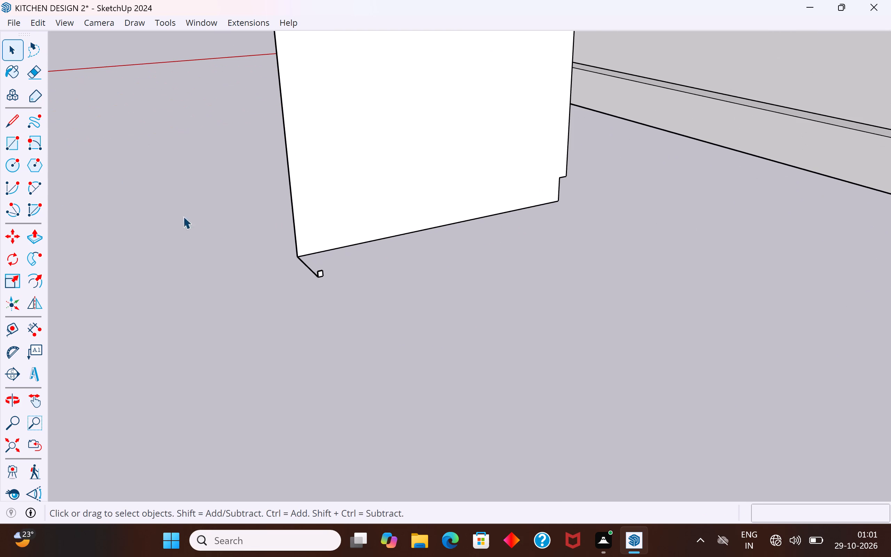
click(311, 268)
key(Delete)
Draw a vertical line about 2' 7 3/4" long on the copied panel, from the toe-kick notch's inner corner to the top edge.
scroll(374, 354, down, 12)
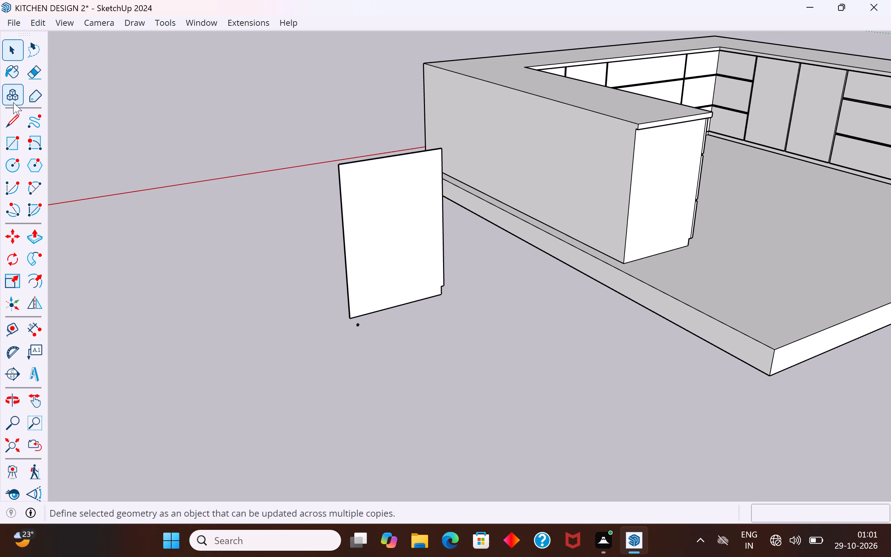
click(6, 123)
scroll(465, 205, up, 5)
scroll(451, 270, down, 2)
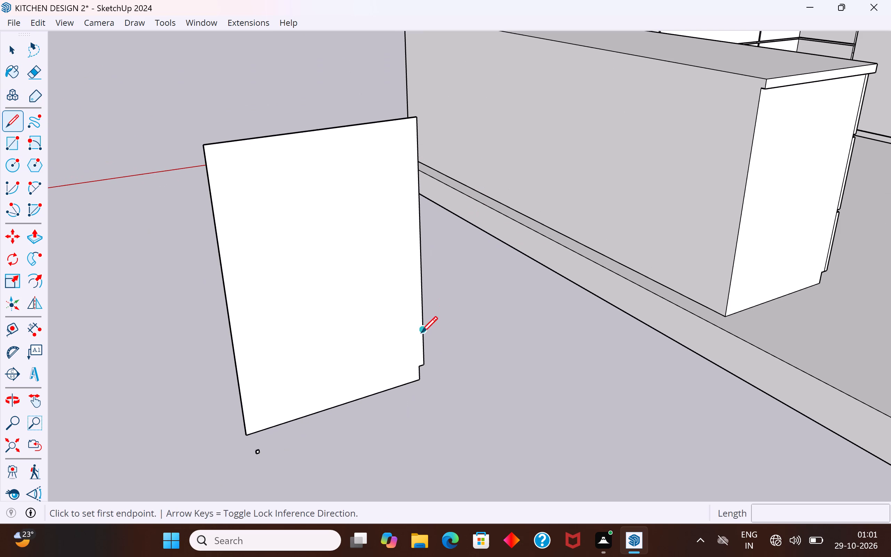
click(420, 368)
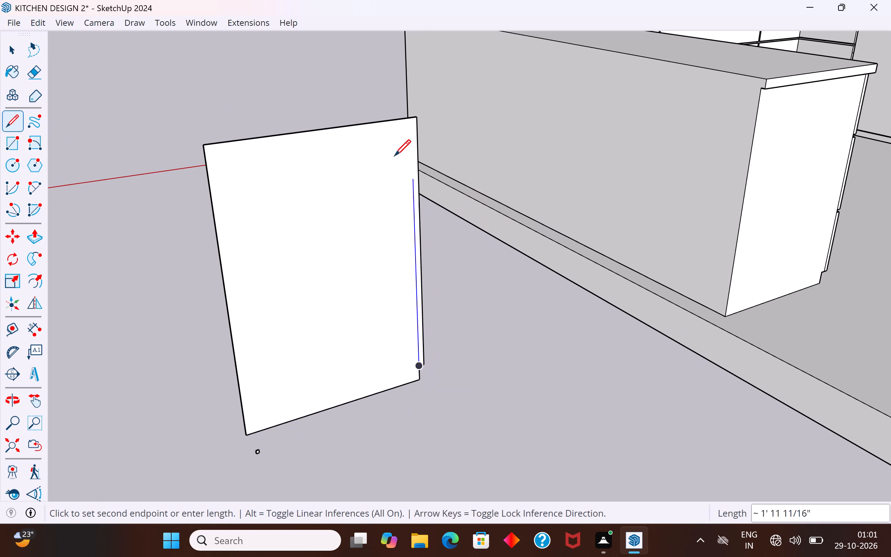
click(407, 120)
Delete the narrow front strip of the copied panel beyond the new vertical line, including its face and all leftover edges.
click(8, 56)
scroll(430, 285, up, 1)
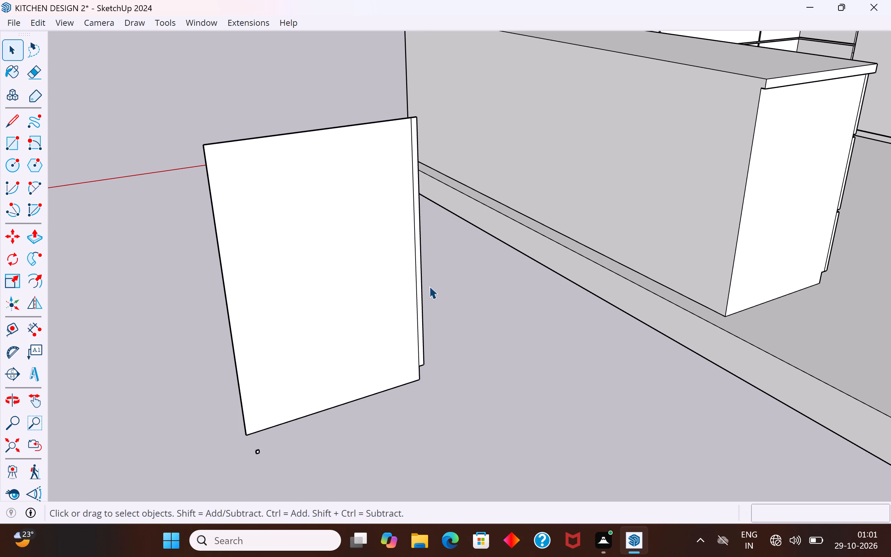
scroll(429, 286, up, 3)
click(410, 284)
key(Delete)
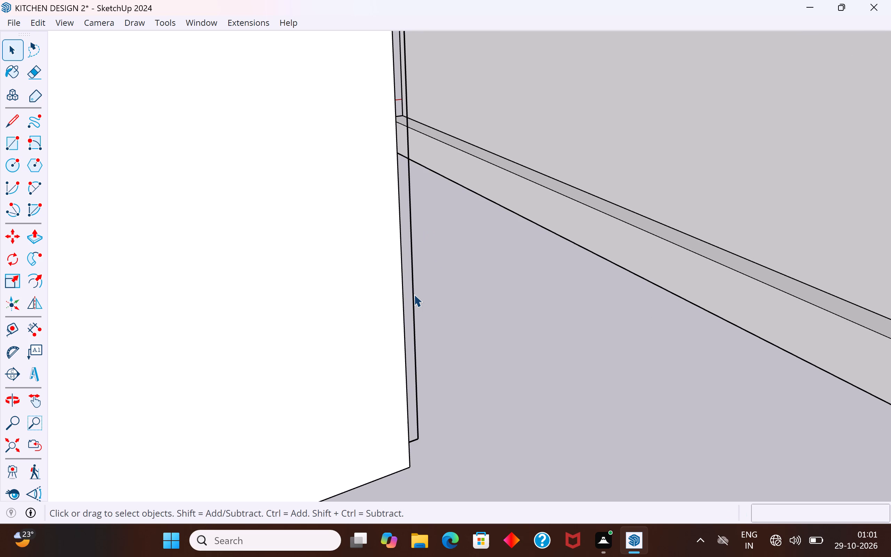
click(414, 294)
key(Delete)
drag(425, 413, 415, 449)
key(Delete)
drag(418, 265, 409, 292)
key(Delete)
scroll(446, 417, down, 7)
middle_drag(459, 313, 388, 313)
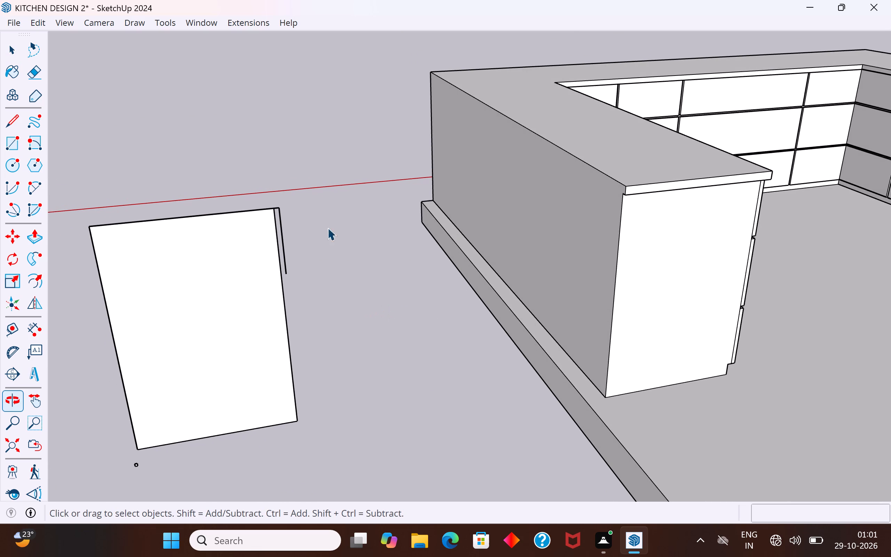
drag(301, 179, 287, 289)
click(285, 278)
click(286, 262)
key(Delete)
click(276, 207)
key(Delete)
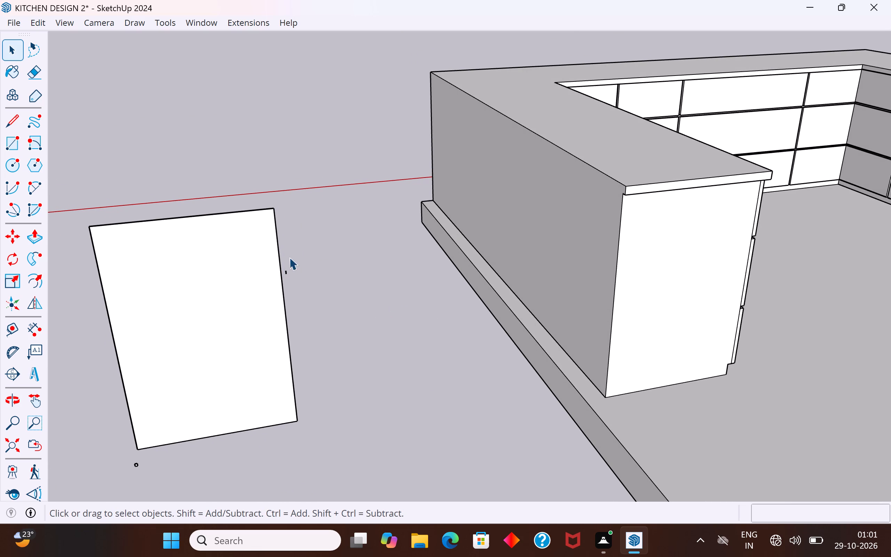
drag(289, 257, 286, 275)
key(Delete)
Scale the small rectangle below the copied panel uniformly from a corner by about 1.62.
scroll(385, 284, down, 3)
scroll(232, 398, up, 20)
scroll(232, 398, up, 4)
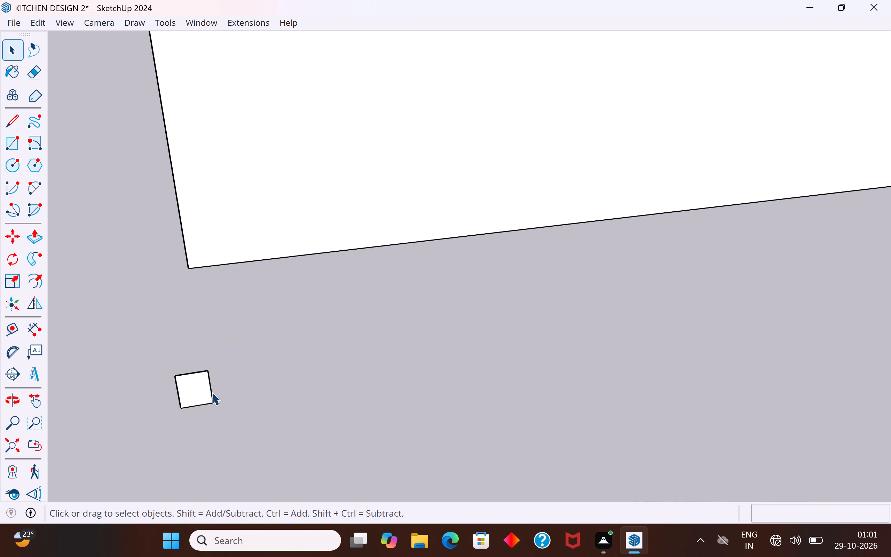
click(186, 389)
click(186, 389)
click(186, 389)
double_click(200, 383)
key(s)
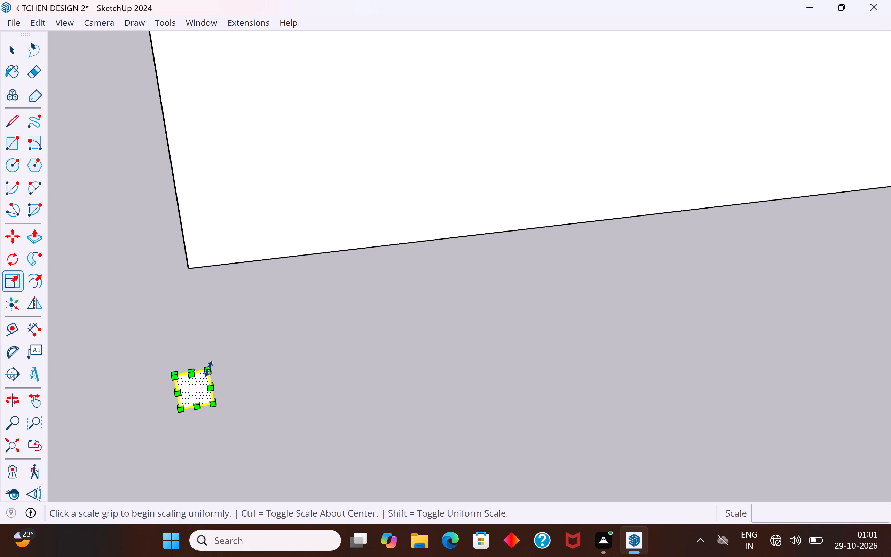
scroll(208, 369, up, 4)
click(208, 369)
click(235, 338)
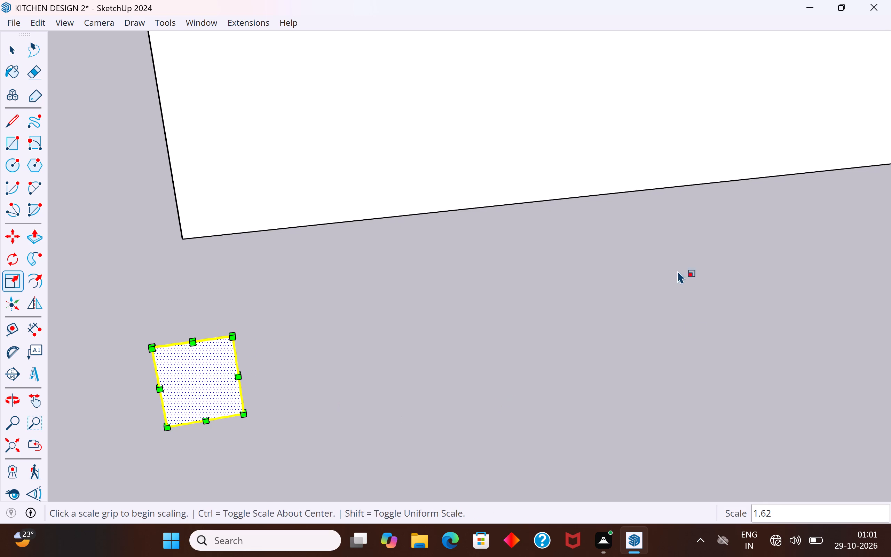
click(15, 47)
click(148, 217)
Push/Pull the small rectangle into a block, first about 3/16" and a further 1/8" in the same direction.
scroll(171, 186, down, 6)
middle_drag(153, 214, 190, 225)
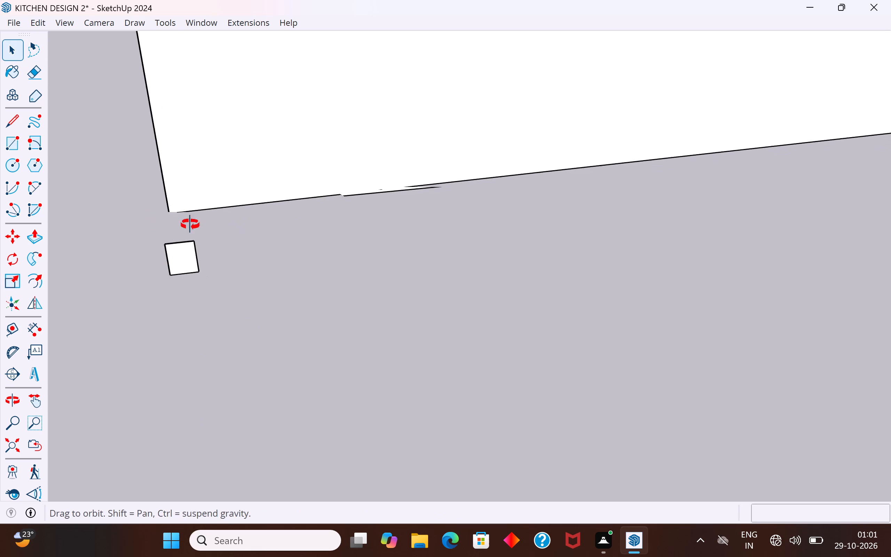
middle_drag(190, 225, 372, 186)
scroll(480, 150, down, 4)
scroll(279, 217, down, 5)
middle_drag(325, 253, 417, 243)
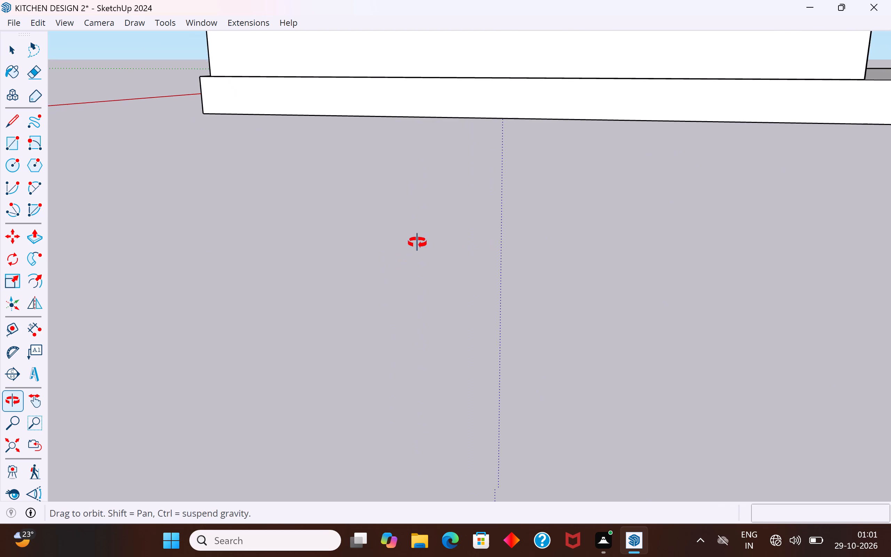
middle_drag(417, 243, 338, 242)
scroll(335, 194, down, 5)
middle_drag(317, 167, 376, 223)
scroll(301, 123, down, 5)
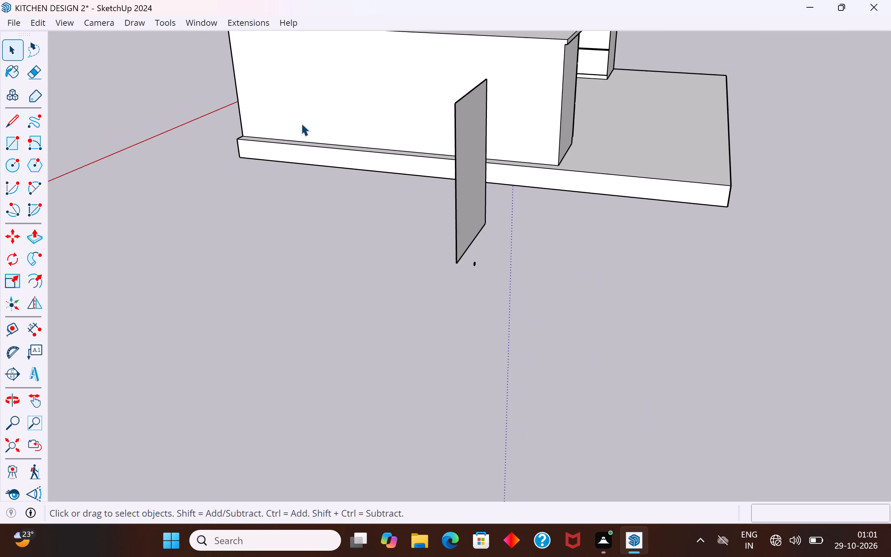
scroll(443, 269, up, 17)
middle_drag(486, 276, 561, 286)
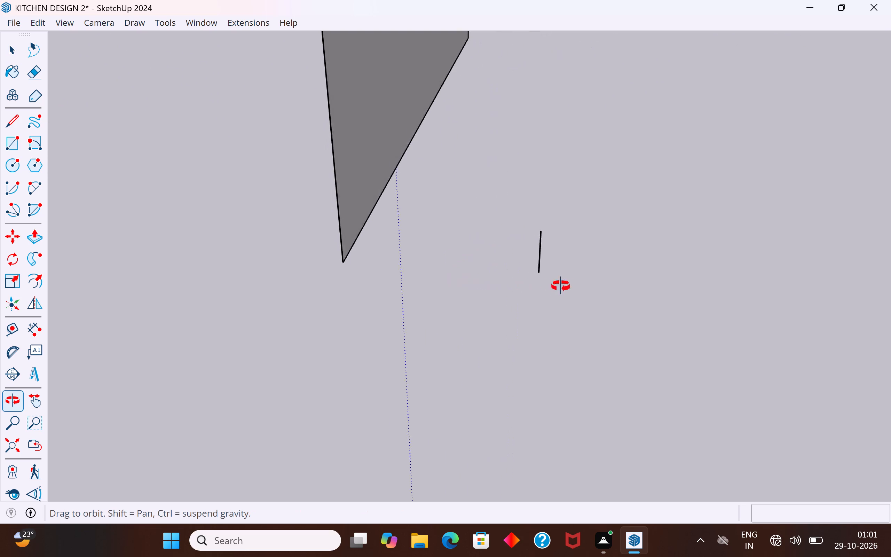
middle_drag(561, 286, 705, 268)
click(567, 224)
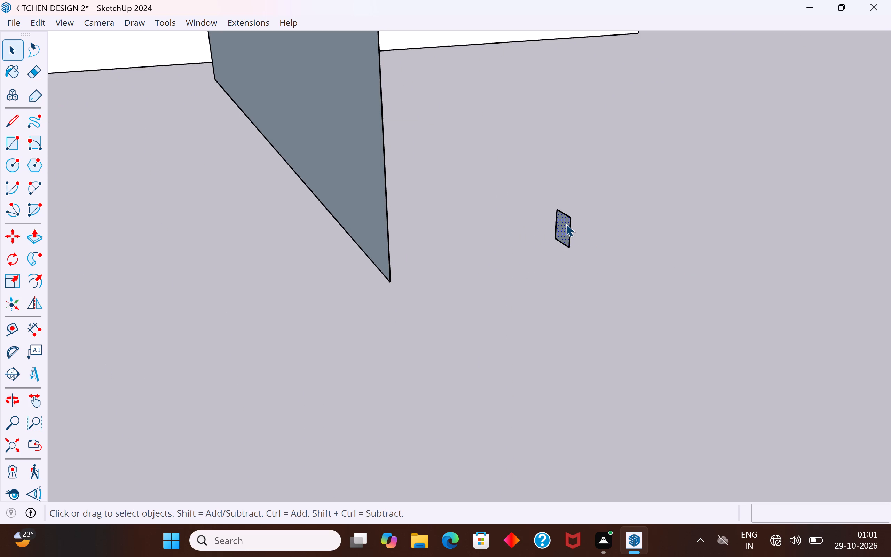
click(34, 234)
scroll(545, 280, up, 2)
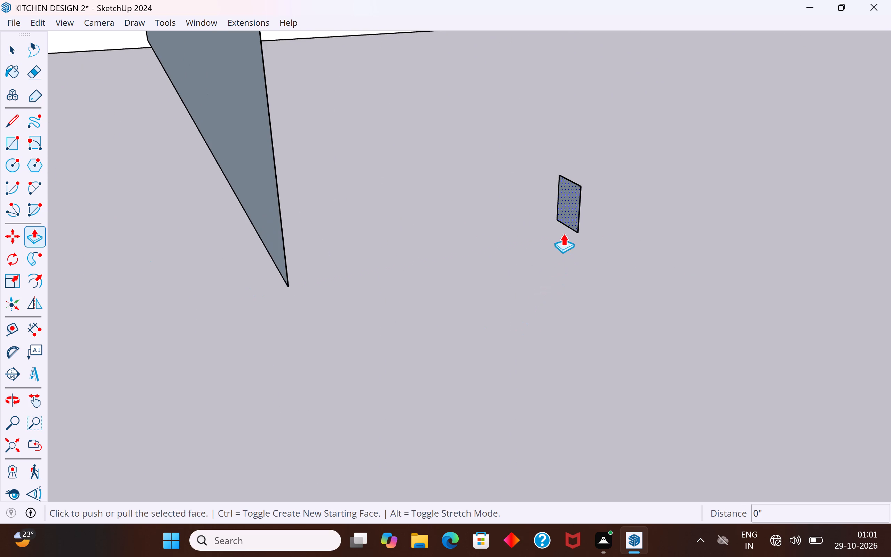
click(570, 207)
click(561, 220)
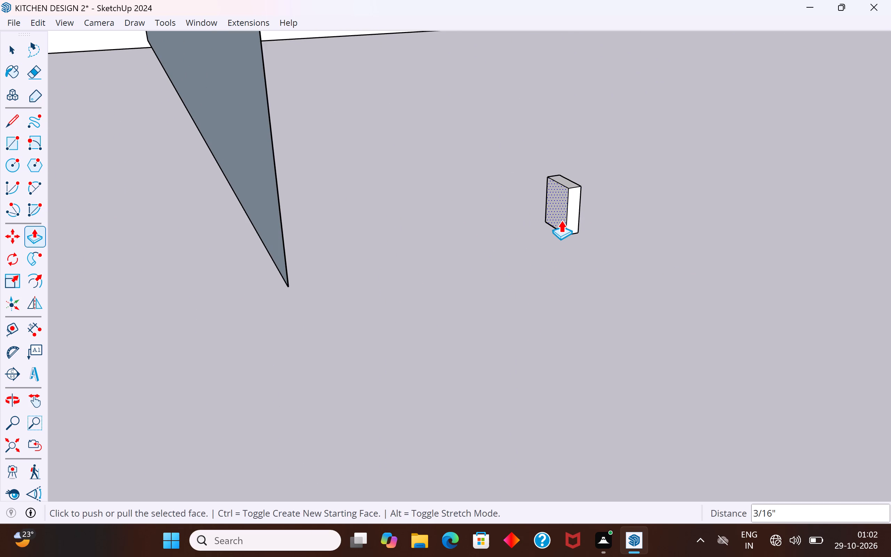
click(560, 220)
click(553, 224)
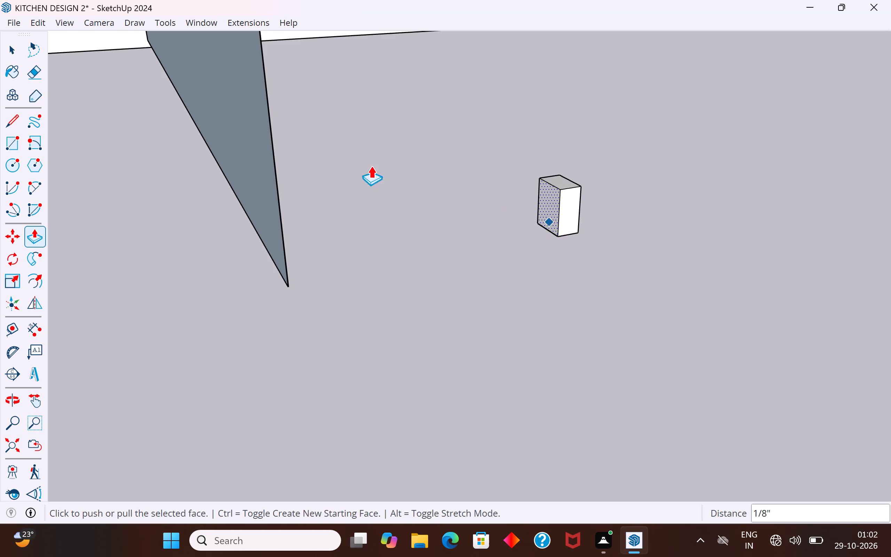
click(15, 48)
click(325, 303)
Widen the small block by extending its side face about 3/8" along the copied panel's bottom edge direction.
scroll(460, 235, down, 12)
middle_drag(621, 307, 579, 336)
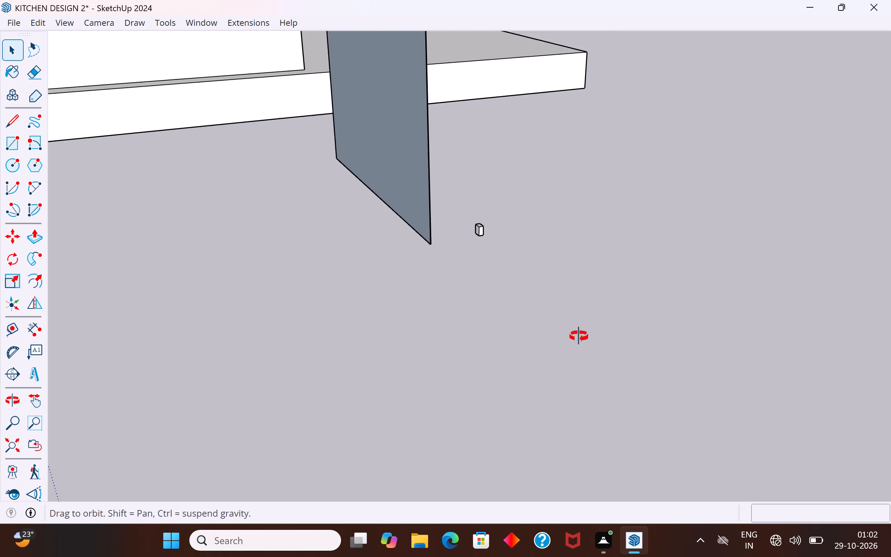
middle_drag(579, 336, 303, 374)
scroll(661, 274, down, 6)
middle_drag(656, 292, 445, 322)
scroll(302, 256, down, 4)
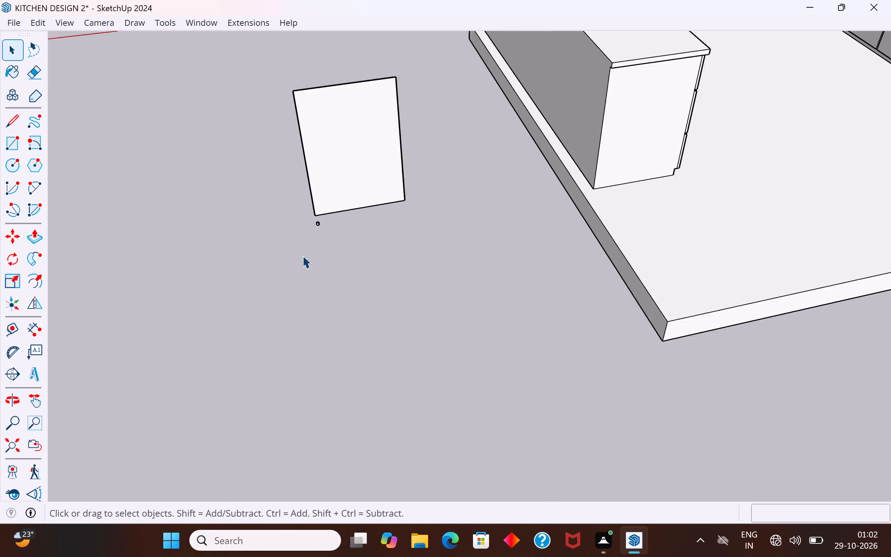
scroll(302, 256, down, 1)
scroll(306, 167, up, 1)
middle_drag(307, 148, 305, 77)
scroll(306, 77, up, 11)
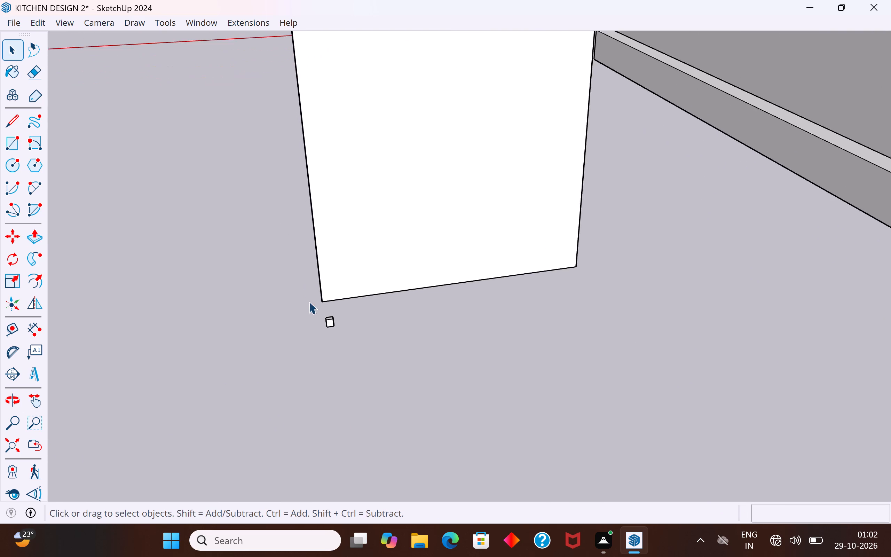
scroll(309, 301, up, 6)
middle_drag(414, 311, 260, 321)
scroll(375, 271, up, 5)
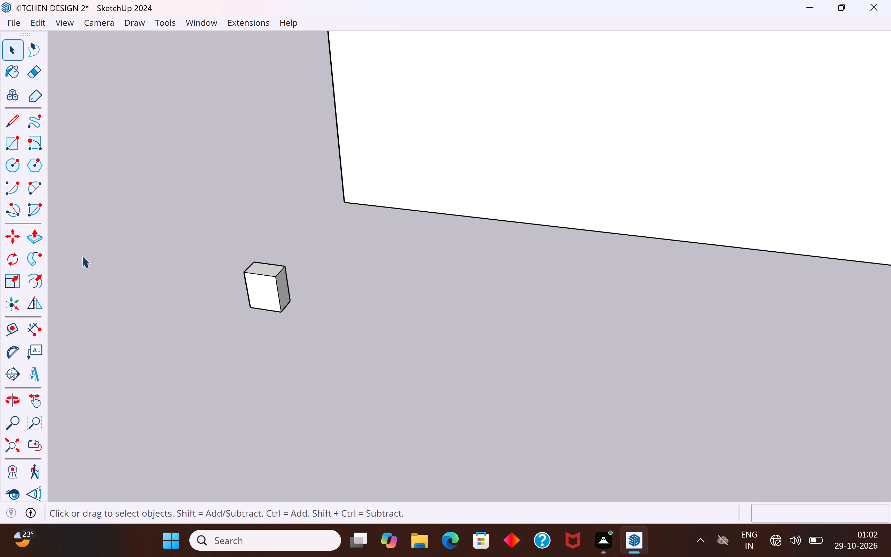
click(285, 292)
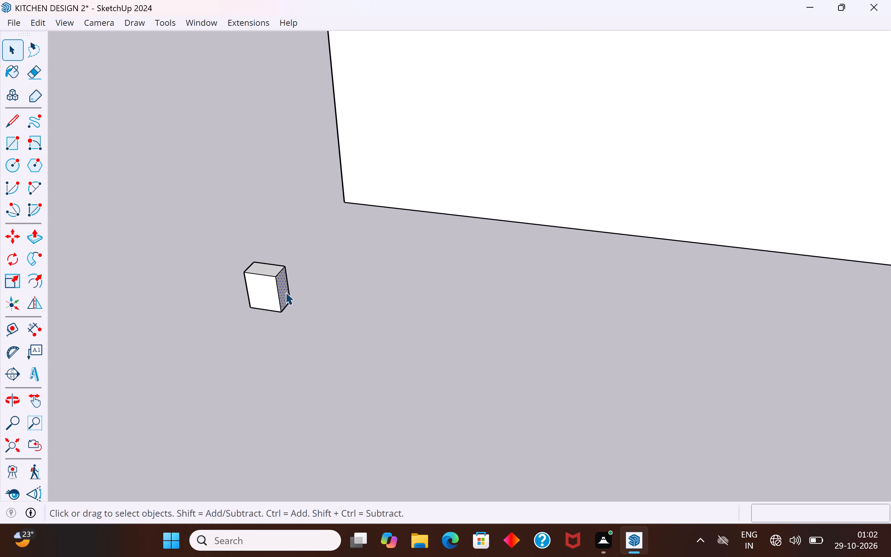
click(36, 240)
click(286, 293)
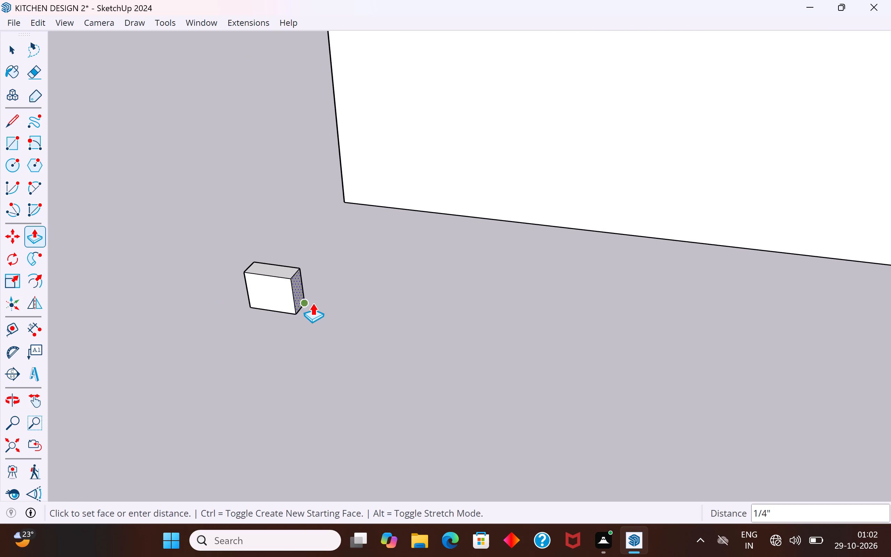
click(310, 302)
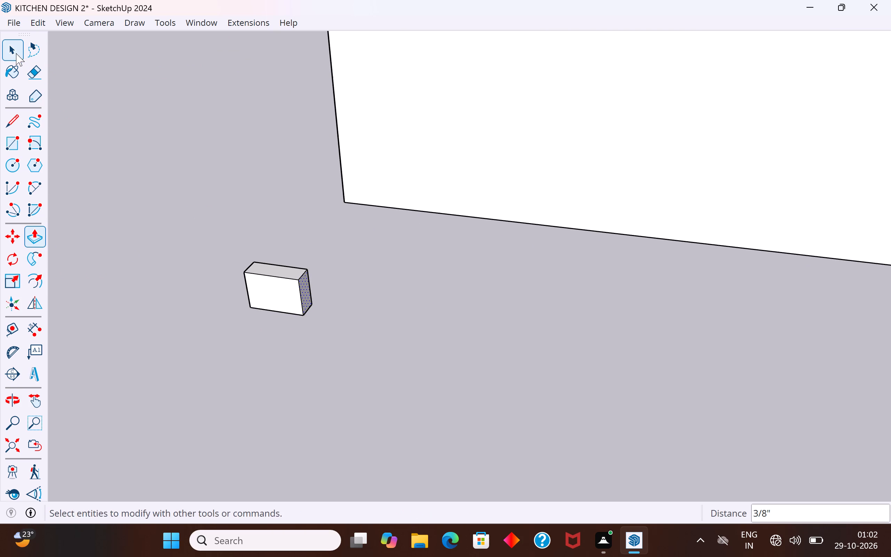
click(12, 50)
click(187, 212)
Move the small block's top face up the blue axis about 3' 5/8" to form a tall strip beside the copied panel.
scroll(447, 358, down, 13)
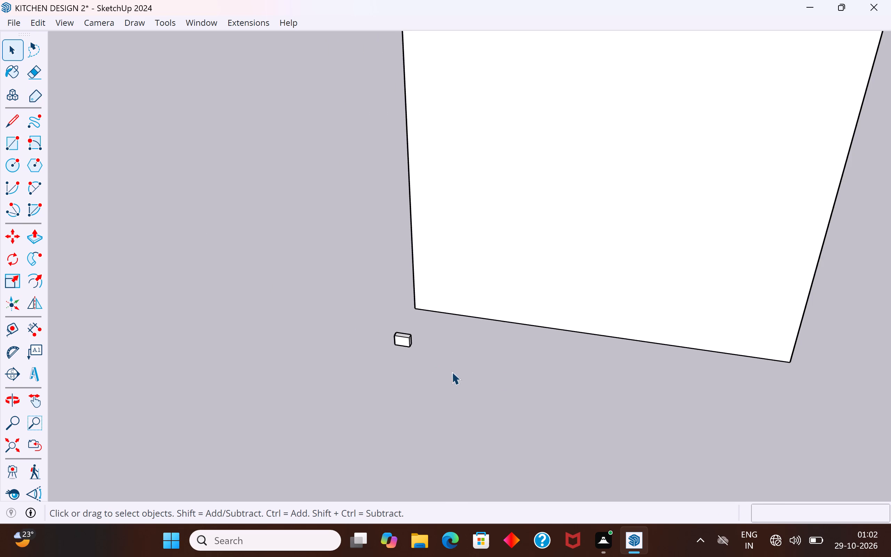
middle_drag(561, 374, 738, 337)
scroll(433, 393, down, 6)
scroll(401, 370, down, 5)
scroll(416, 368, up, 4)
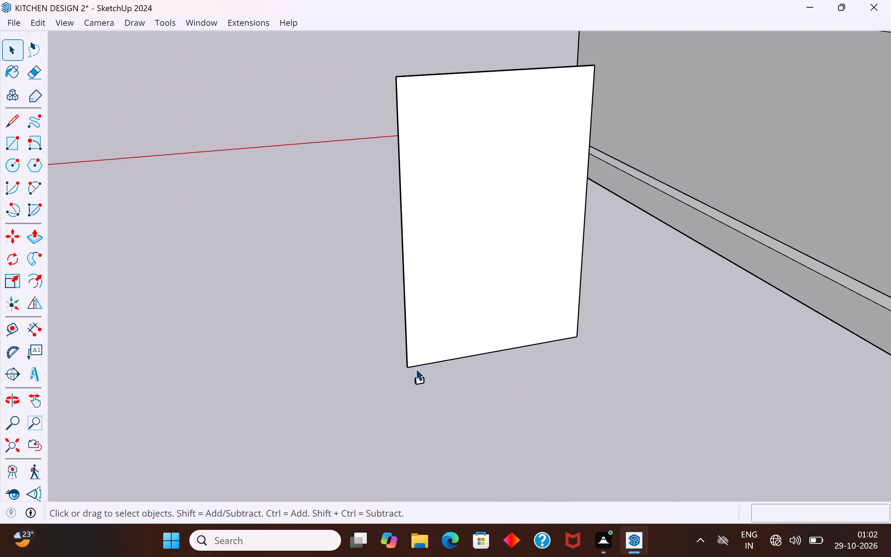
scroll(416, 386, down, 3)
scroll(417, 375, up, 9)
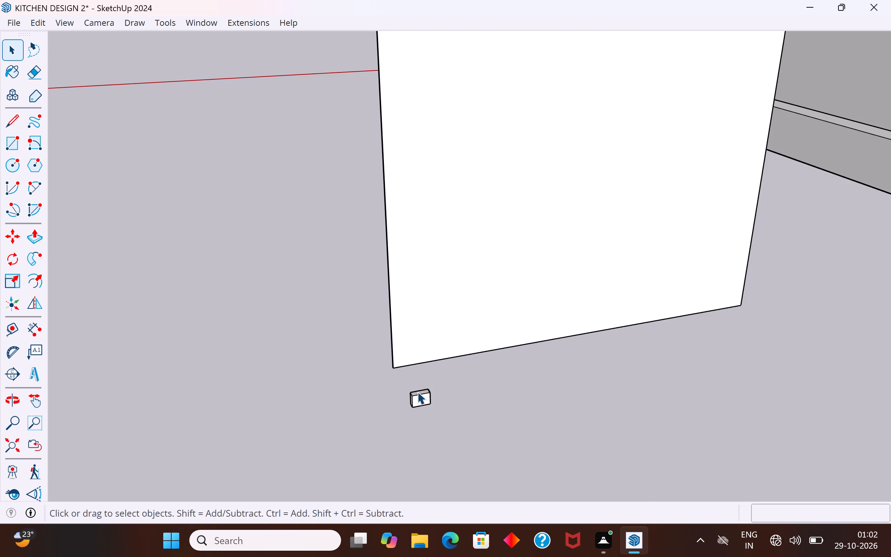
scroll(419, 383, up, 9)
click(423, 435)
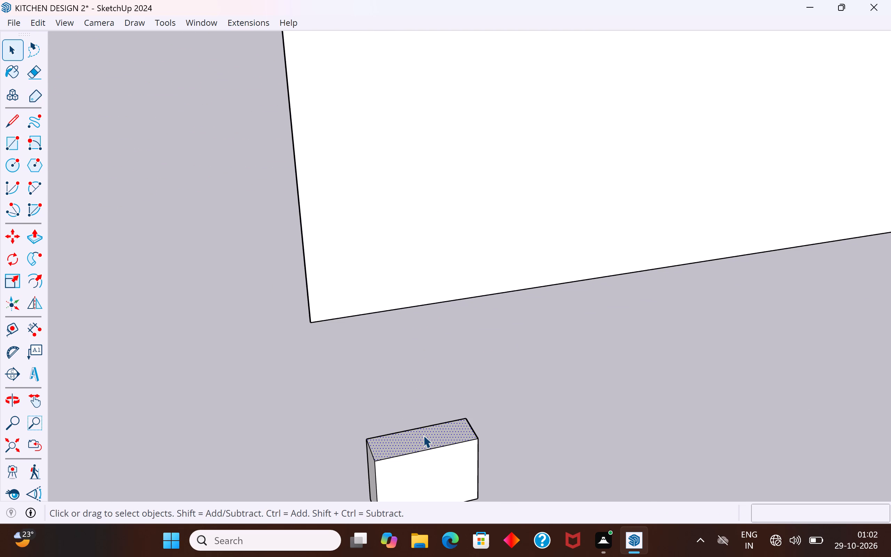
key(m)
click(429, 444)
scroll(429, 444, down, 12)
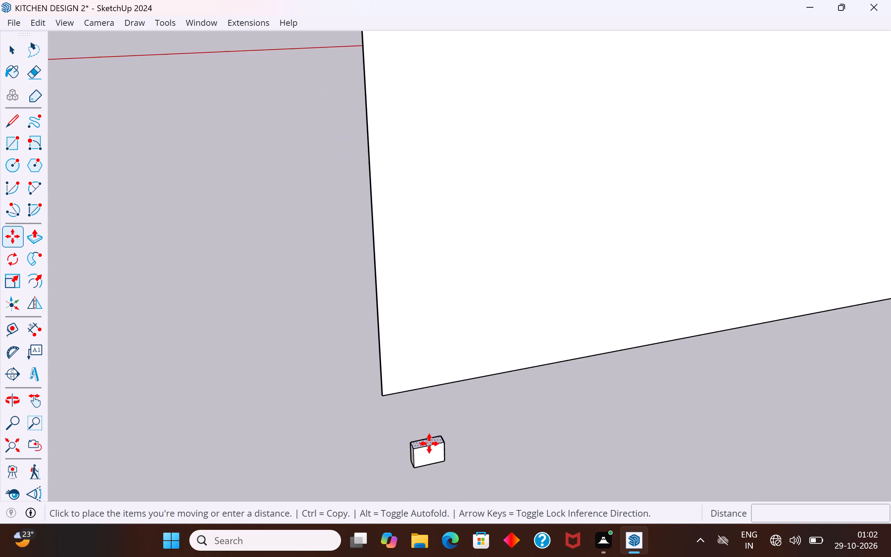
scroll(429, 444, down, 14)
middle_click(443, 354)
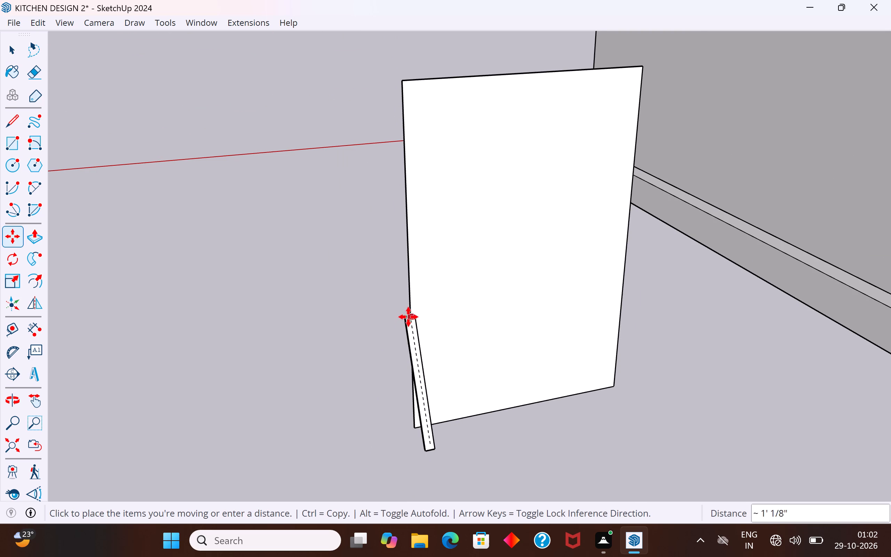
middle_drag(446, 344, 443, 452)
middle_drag(436, 398, 622, 471)
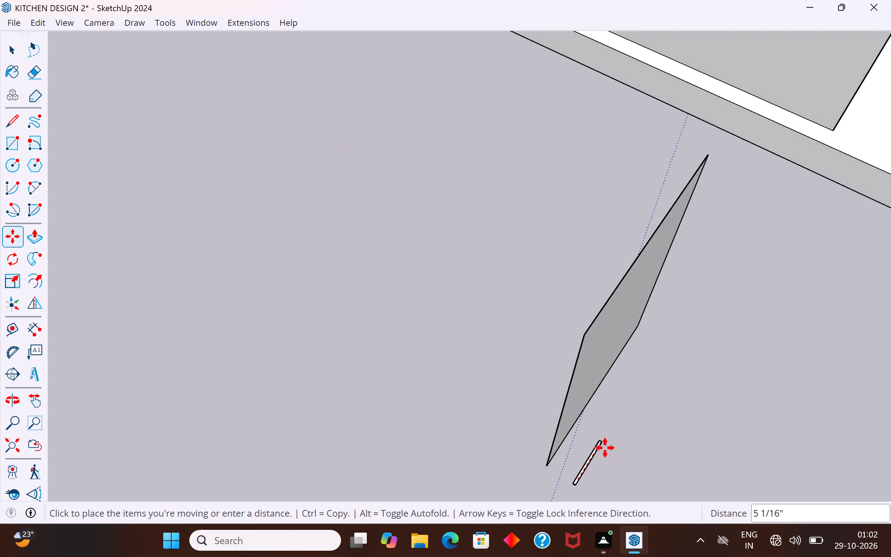
middle_drag(600, 420, 551, 210)
scroll(551, 210, down, 3)
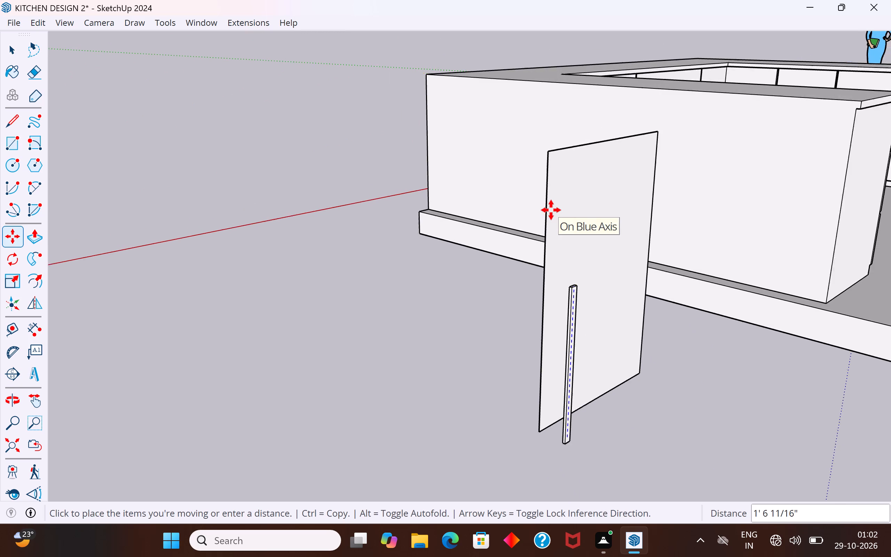
scroll(551, 210, down, 2)
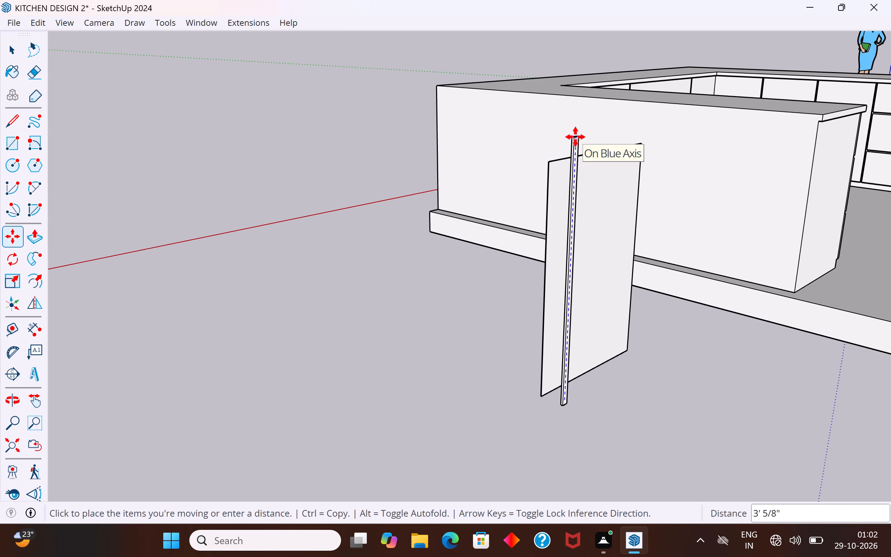
click(575, 137)
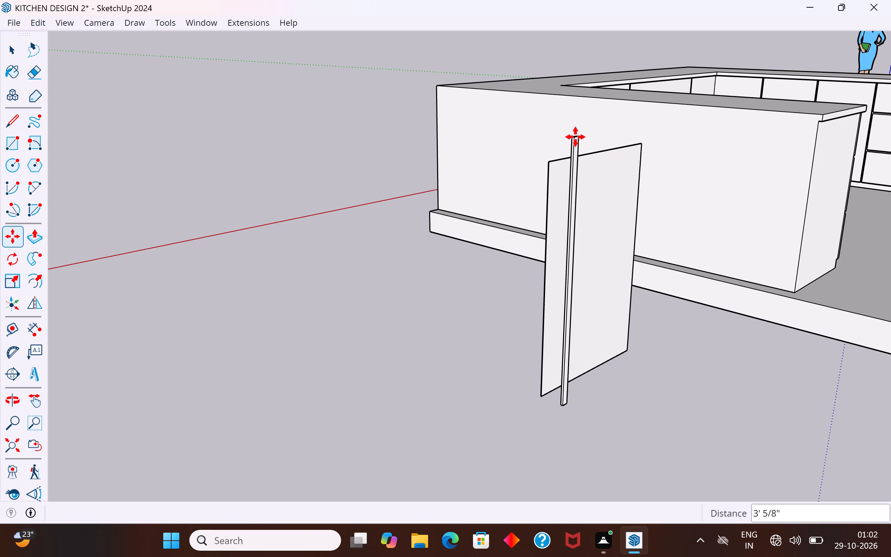
click(9, 49)
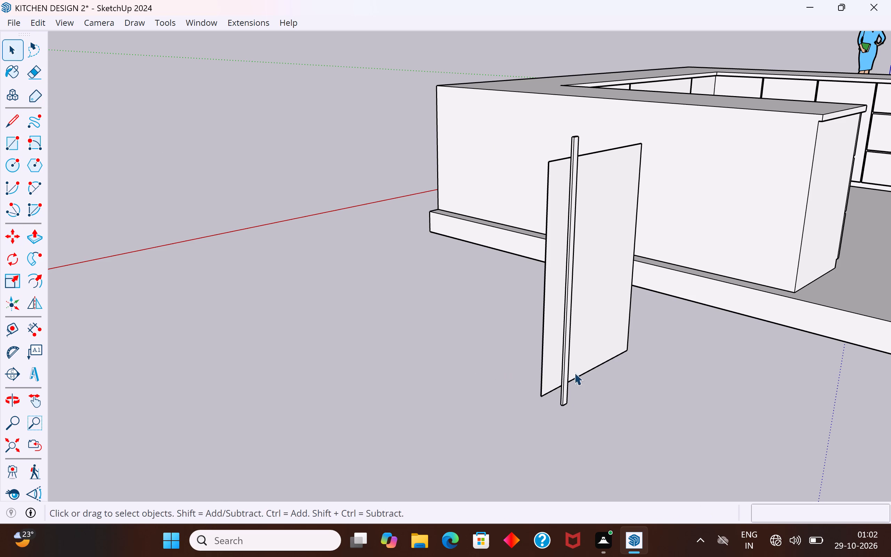
Make the whole tall vertical strip a group.
middle_drag(578, 397, 400, 415)
scroll(710, 287, down, 6)
scroll(407, 313, up, 3)
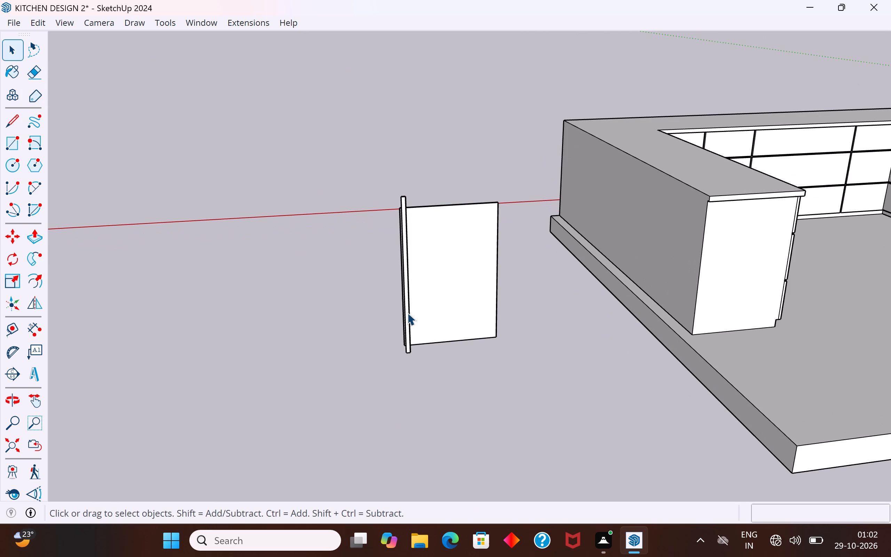
triple_click(407, 313)
right_click(407, 313)
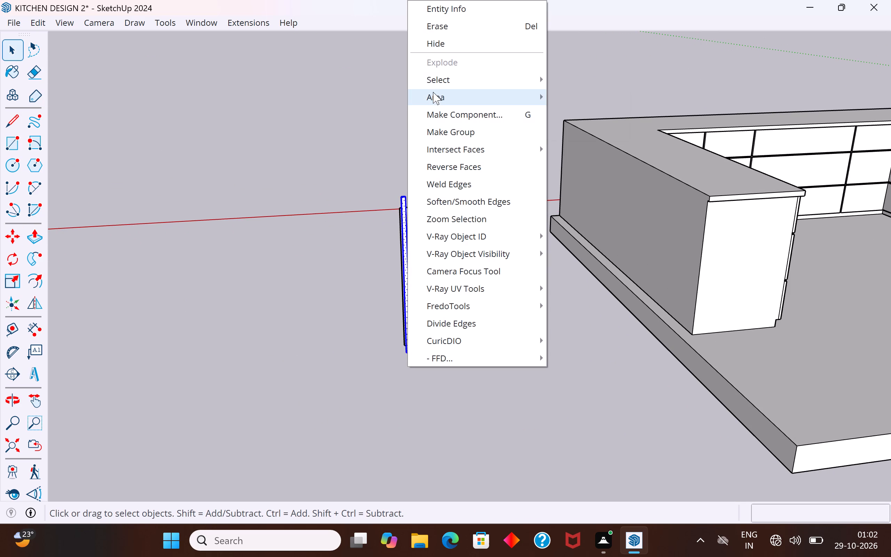
click(447, 128)
click(359, 385)
scroll(379, 373, up, 1)
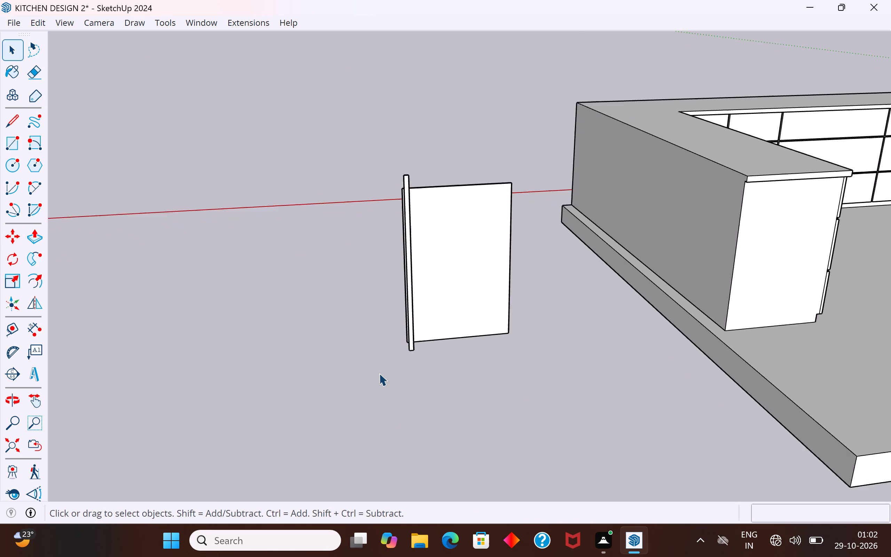
Draw a line about 1' 10 3/8" long along the green axis from the copied panel's bottom corner opposite the strip.
scroll(379, 373, up, 3)
middle_drag(449, 381, 386, 402)
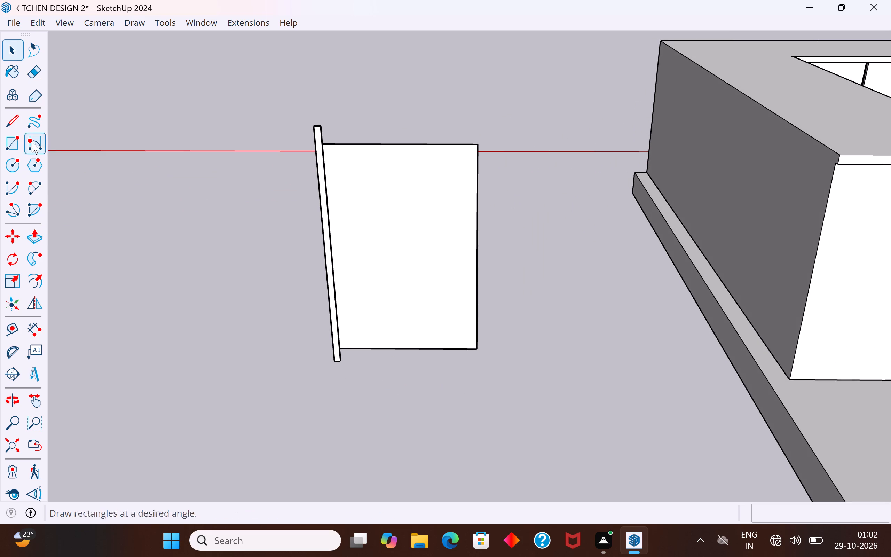
click(20, 117)
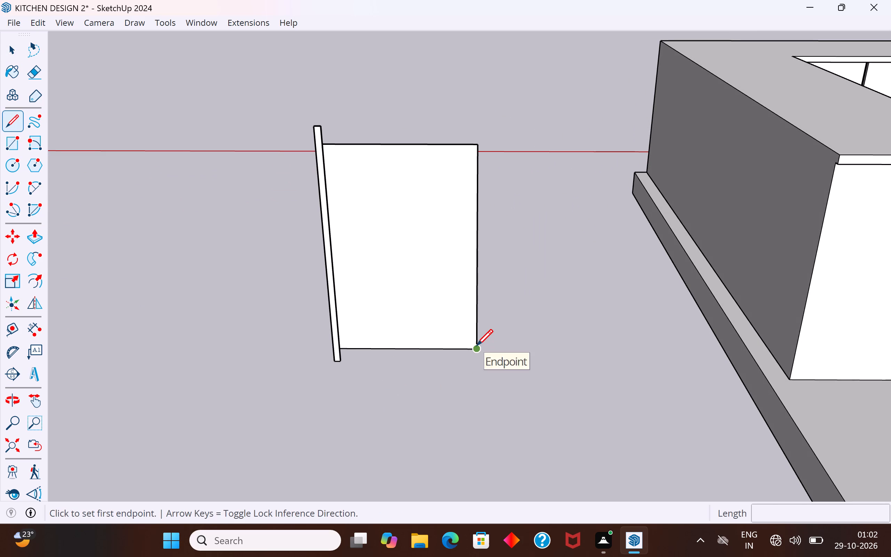
click(476, 345)
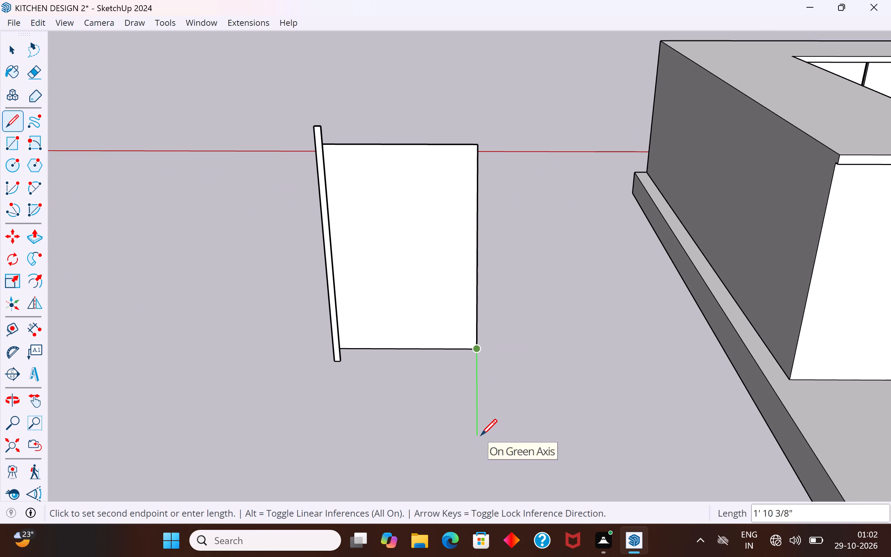
click(481, 435)
click(12, 52)
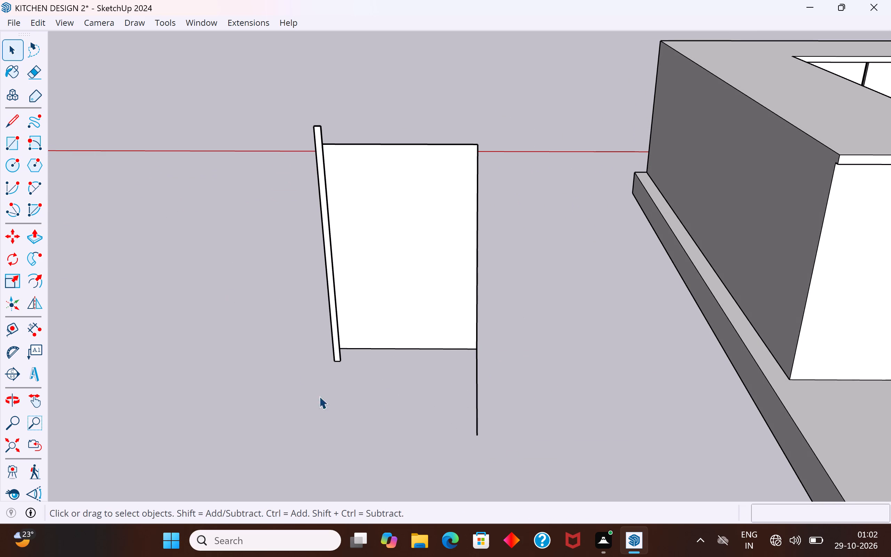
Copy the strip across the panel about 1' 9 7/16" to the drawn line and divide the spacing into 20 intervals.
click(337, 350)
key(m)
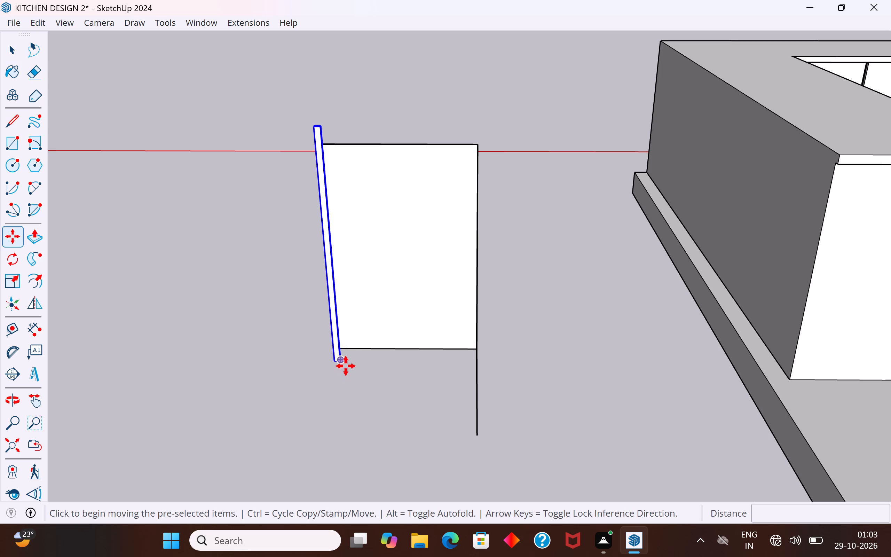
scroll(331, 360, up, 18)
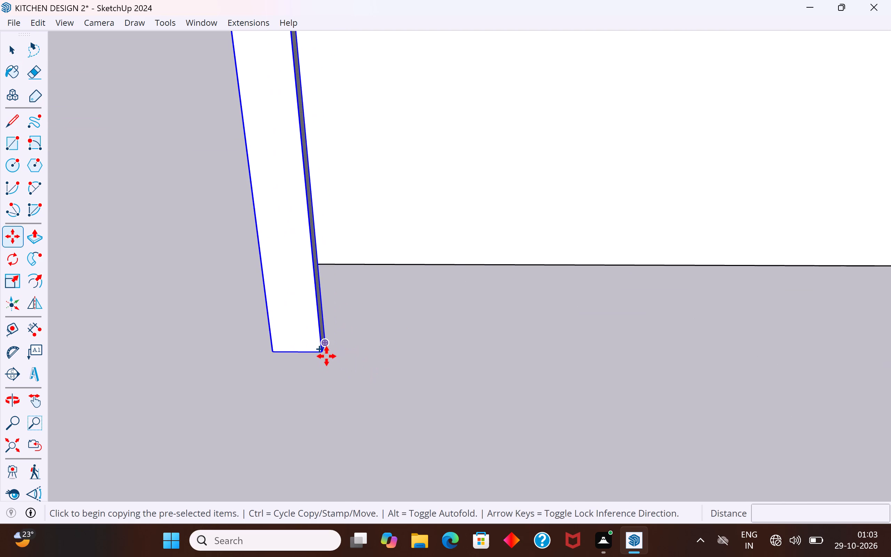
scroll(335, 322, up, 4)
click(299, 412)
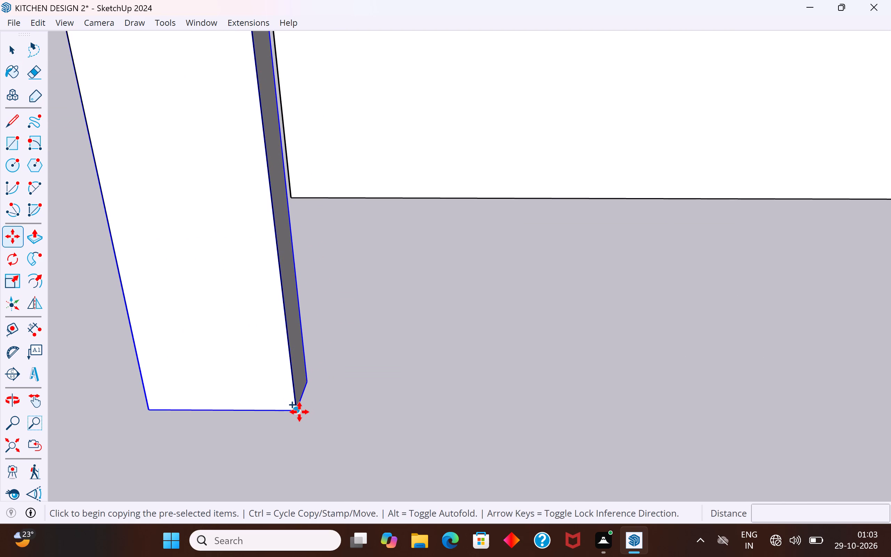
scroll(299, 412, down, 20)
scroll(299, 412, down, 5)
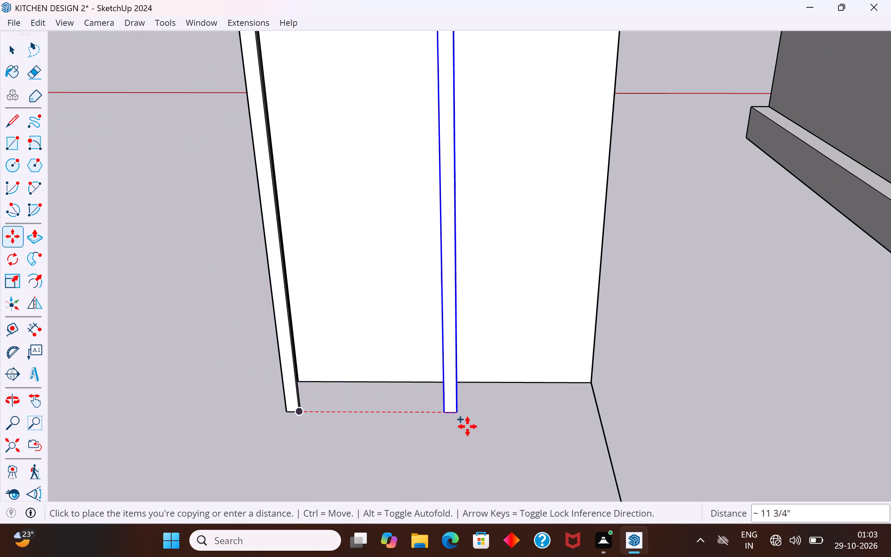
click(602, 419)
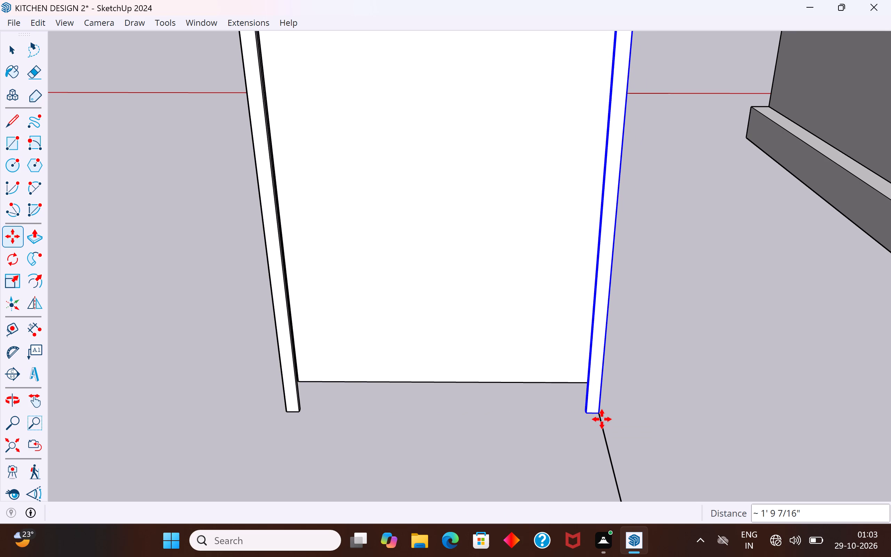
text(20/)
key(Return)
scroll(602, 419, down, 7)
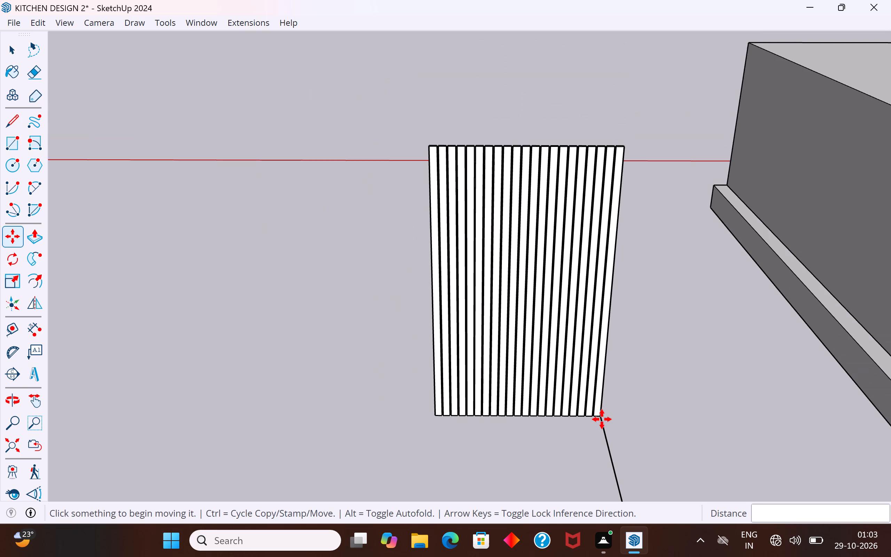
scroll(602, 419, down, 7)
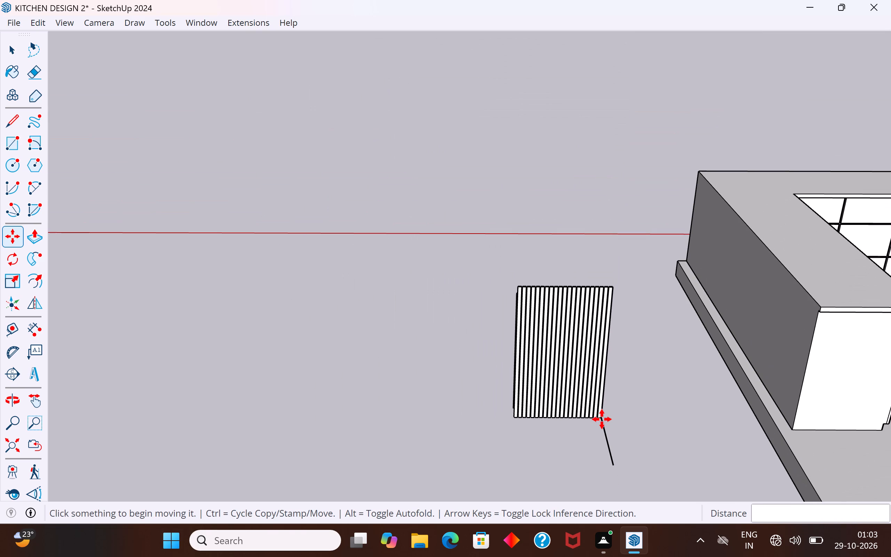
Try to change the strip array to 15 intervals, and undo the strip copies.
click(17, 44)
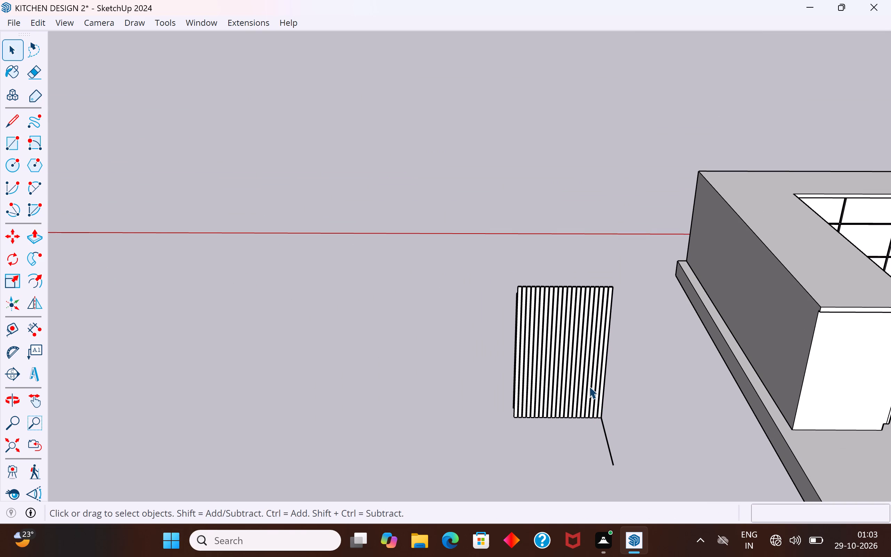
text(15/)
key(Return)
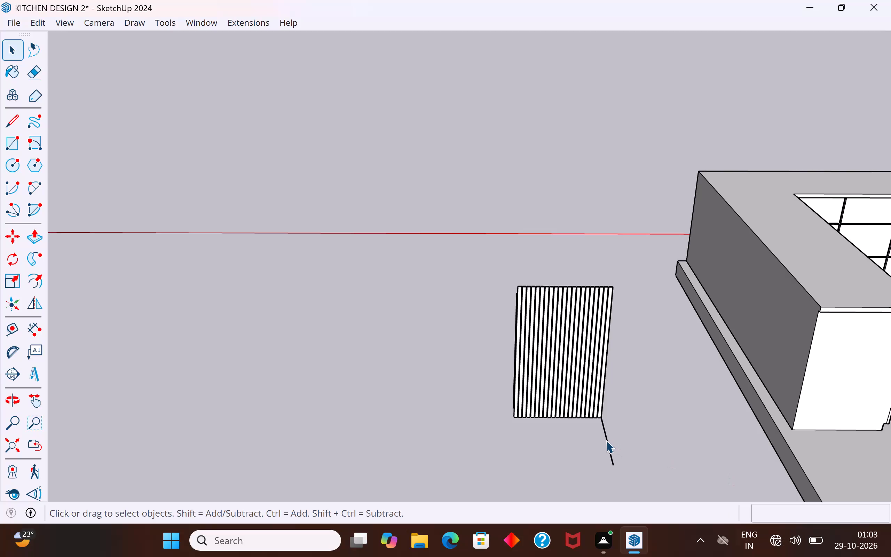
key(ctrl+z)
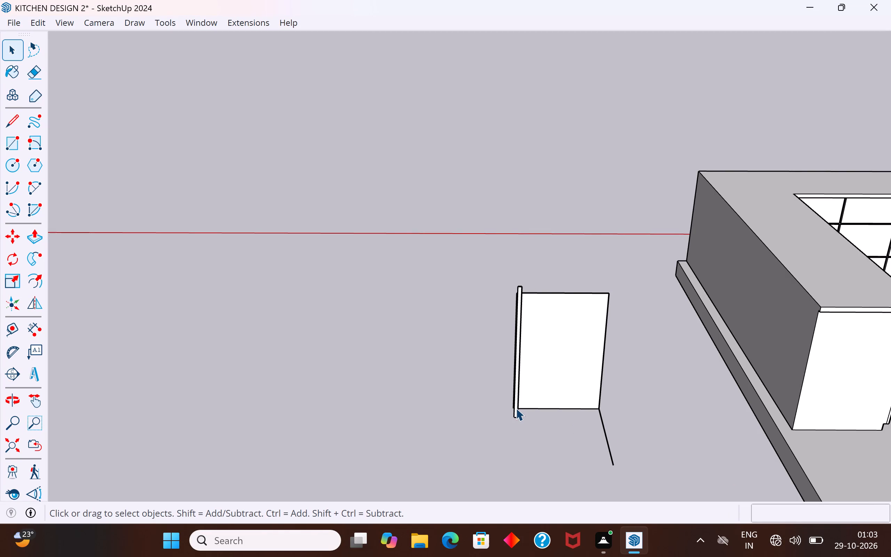
Inside the strip's group, push the side face facing the panel inward about 3/8" to narrow the strip.
scroll(534, 332, up, 7)
middle_drag(534, 304, 471, 329)
scroll(457, 288, up, 2)
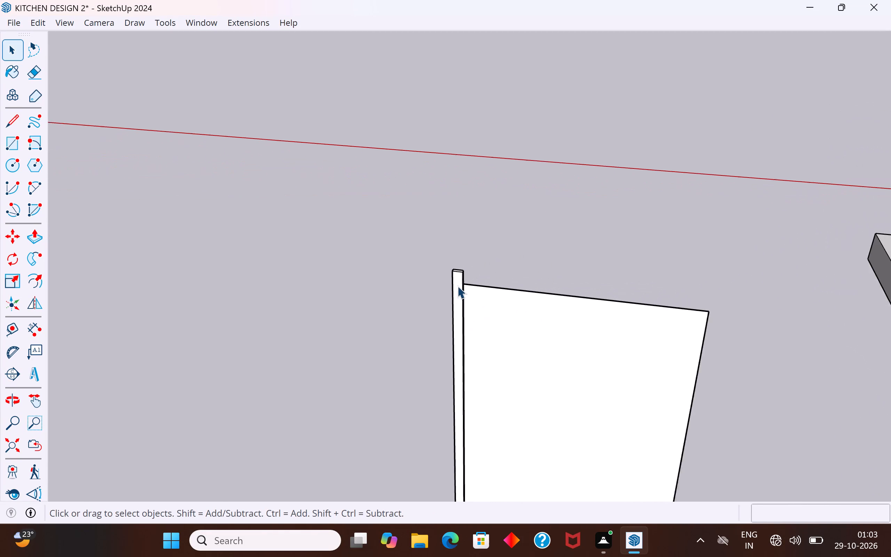
scroll(457, 286, up, 7)
middle_drag(465, 288, 356, 360)
scroll(492, 267, up, 4)
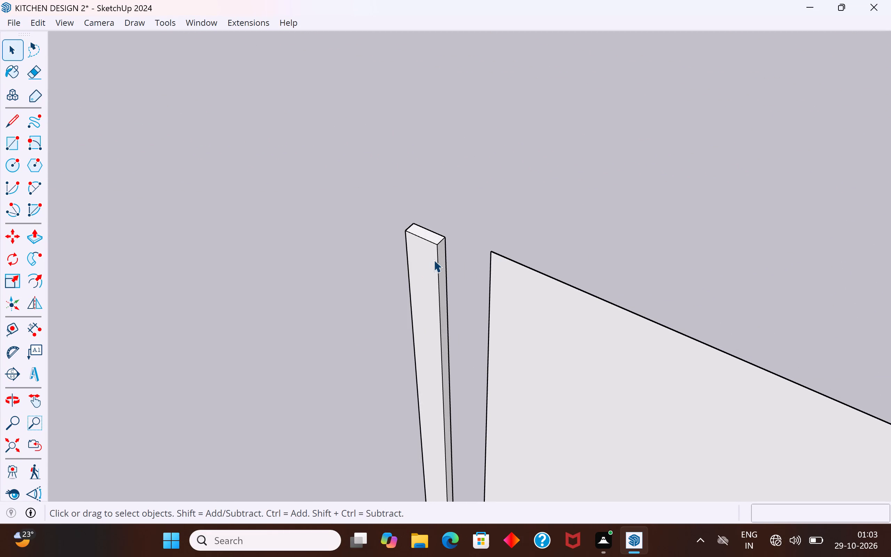
click(442, 257)
double_click(442, 257)
click(442, 257)
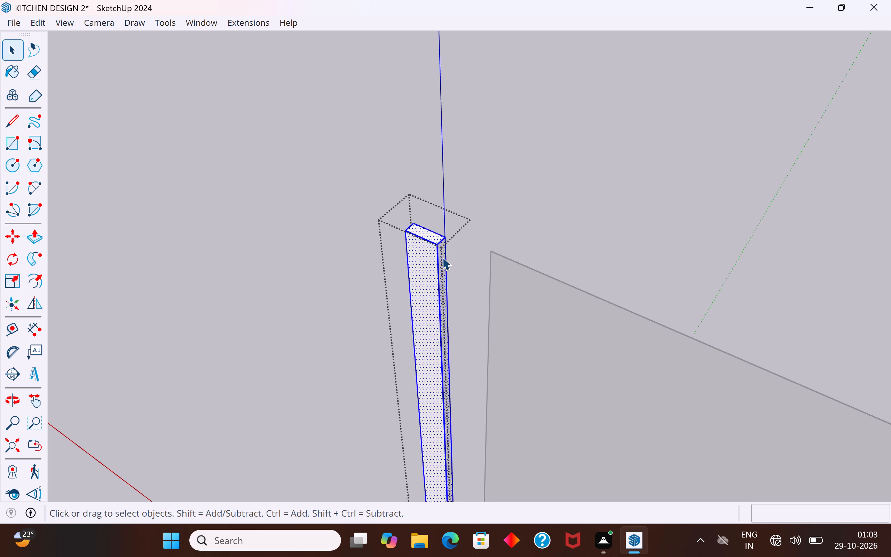
click(445, 264)
click(441, 262)
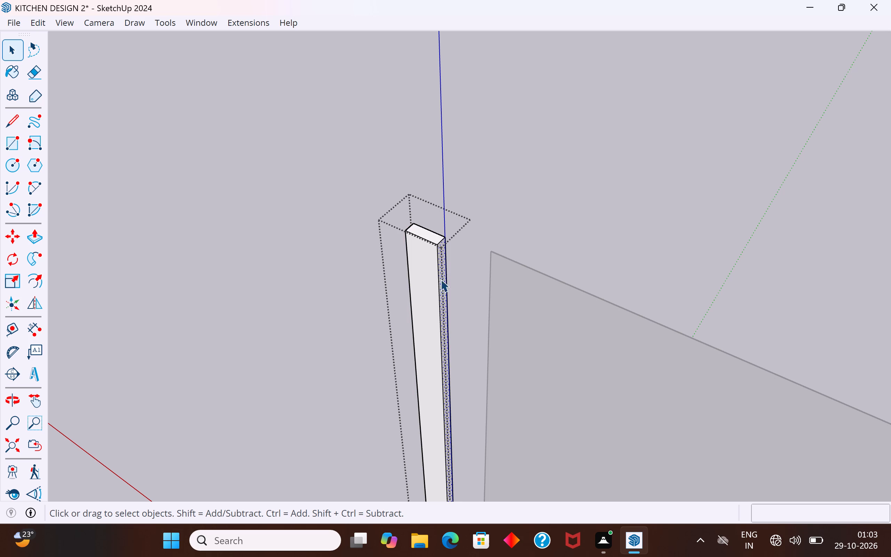
click(35, 236)
scroll(367, 195, up, 5)
middle_drag(586, 348, 513, 347)
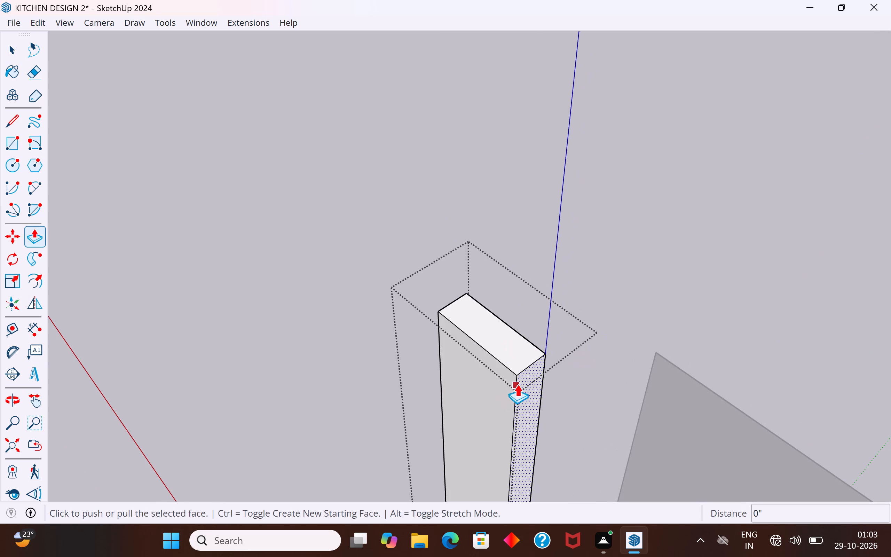
click(523, 380)
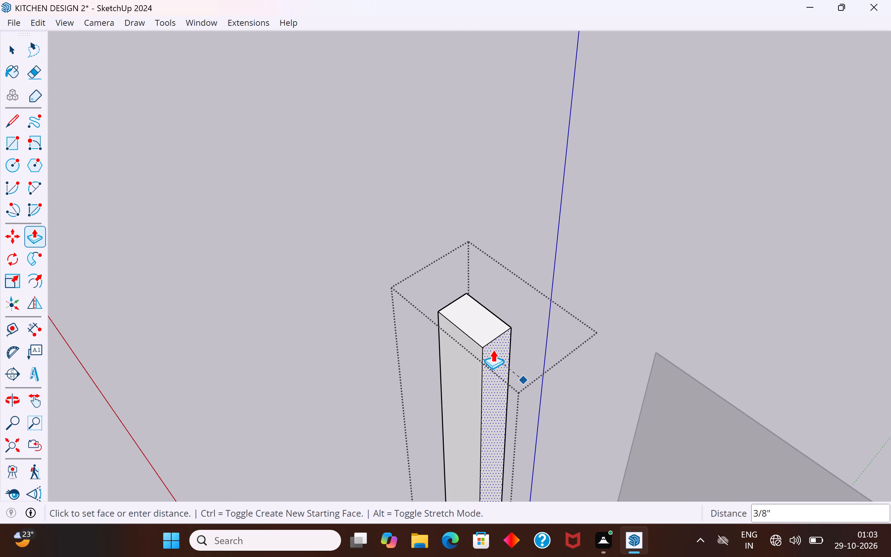
click(493, 350)
click(14, 57)
click(164, 223)
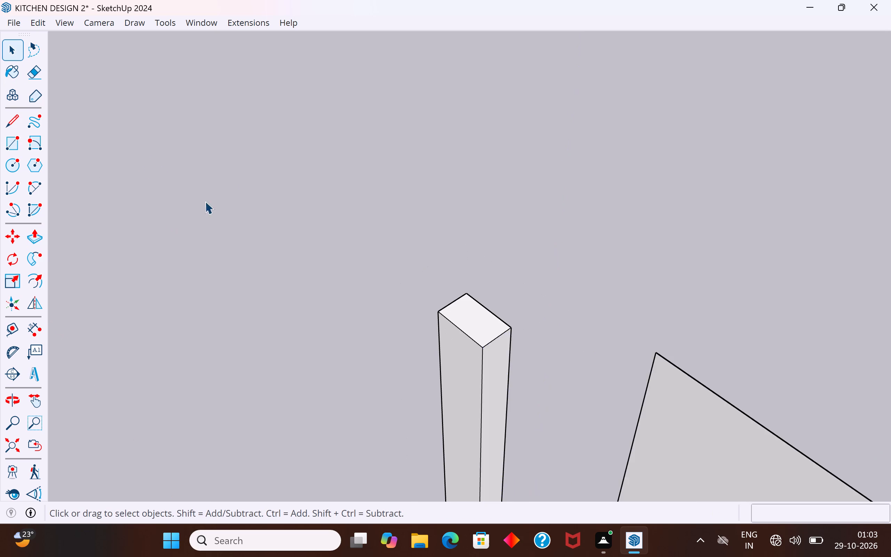
Copy the narrowed strip across the panel about 1' 9 13/16" to the line drawn from the panel's bottom corner.
scroll(241, 178, down, 11)
middle_drag(230, 217, 302, 178)
scroll(334, 159, down, 6)
scroll(349, 152, up, 1)
scroll(350, 152, down, 4)
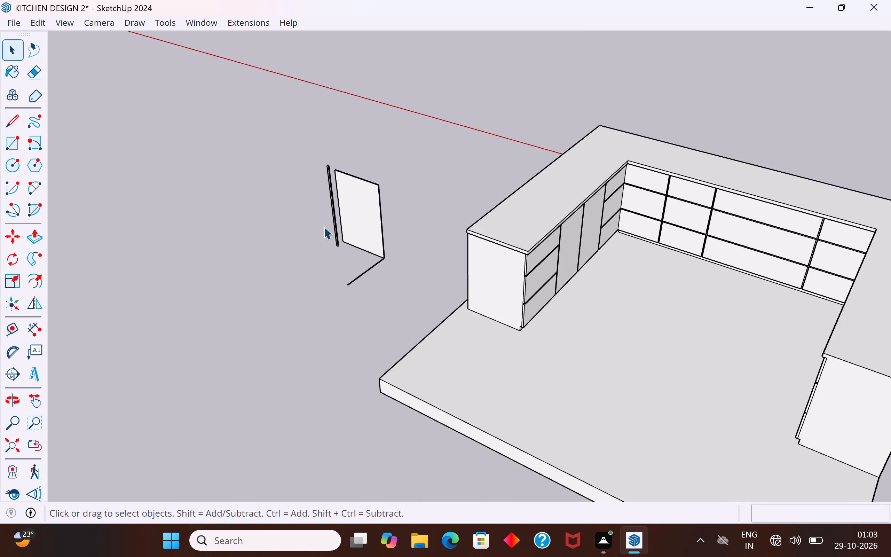
middle_drag(334, 242, 487, 215)
scroll(190, 306, up, 14)
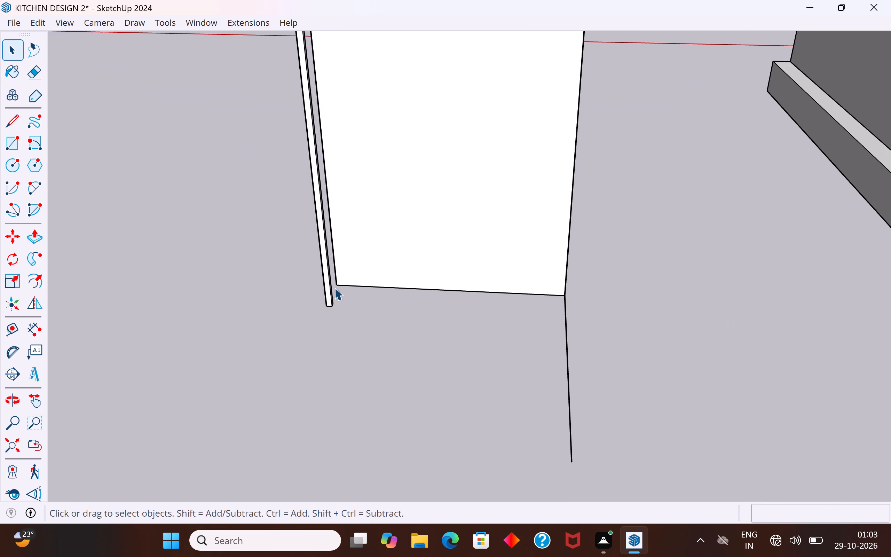
click(330, 292)
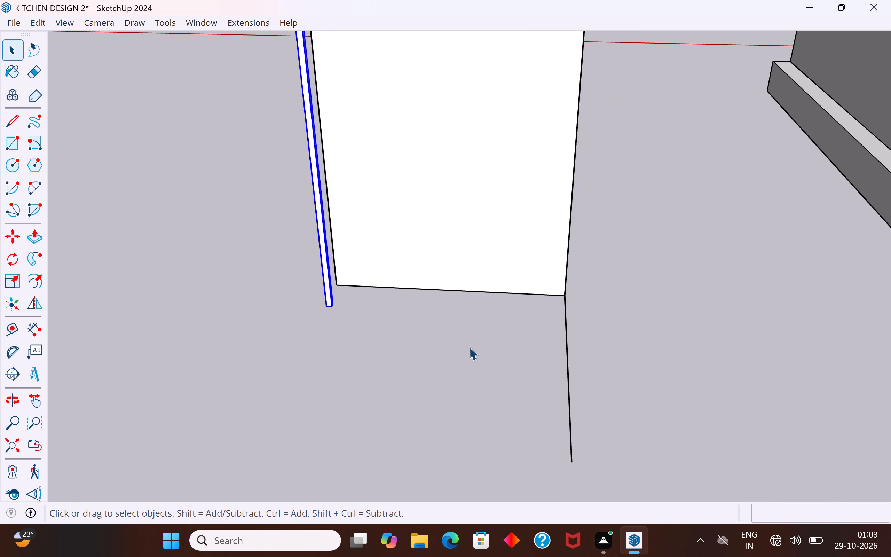
key(m)
scroll(363, 310, up, 5)
scroll(317, 297, up, 3)
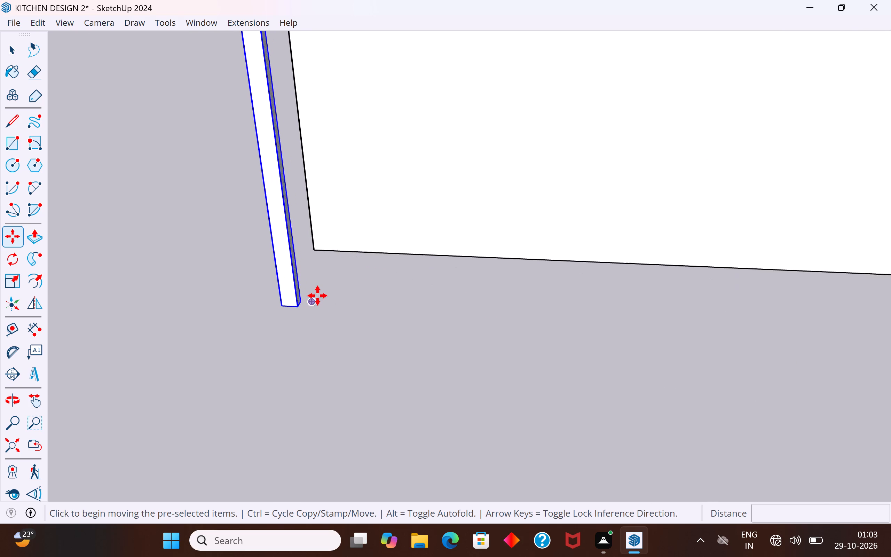
scroll(317, 296, up, 8)
click(213, 324)
scroll(213, 324, down, 5)
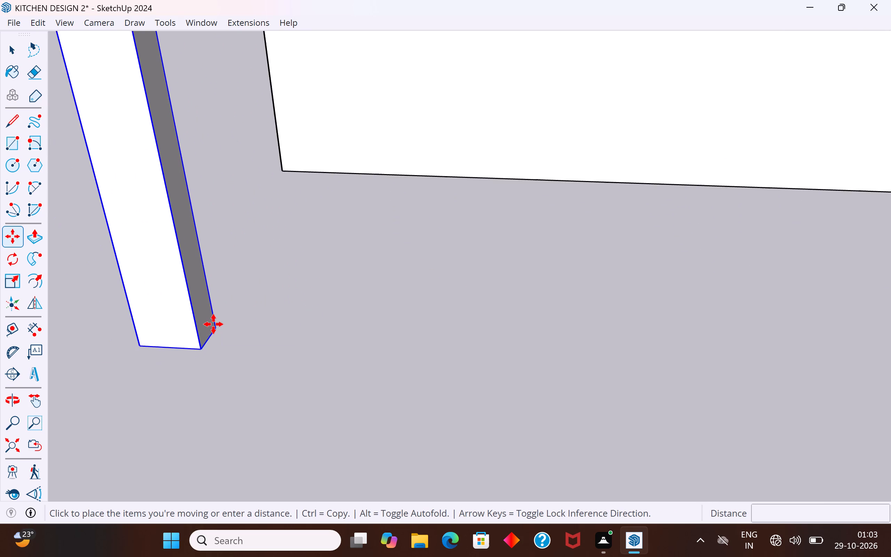
scroll(213, 324, down, 10)
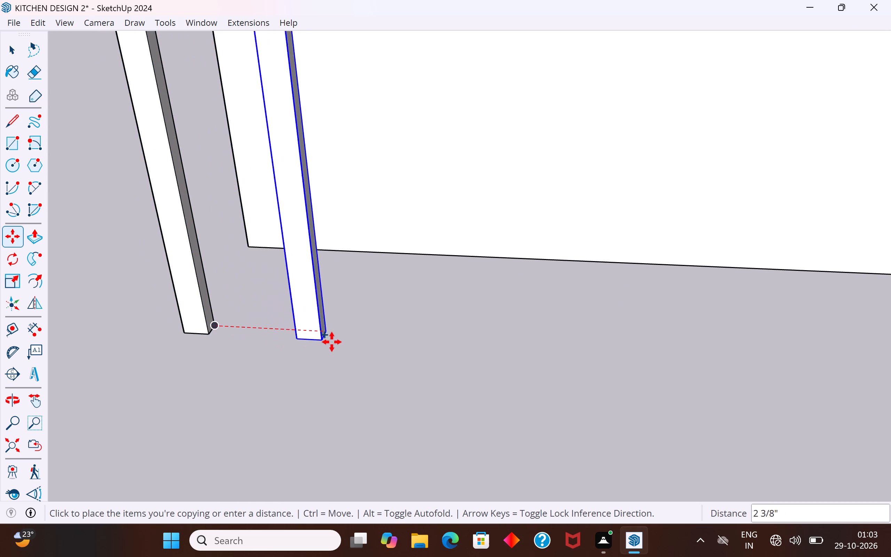
scroll(332, 342, down, 5)
middle_drag(421, 345, 134, 275)
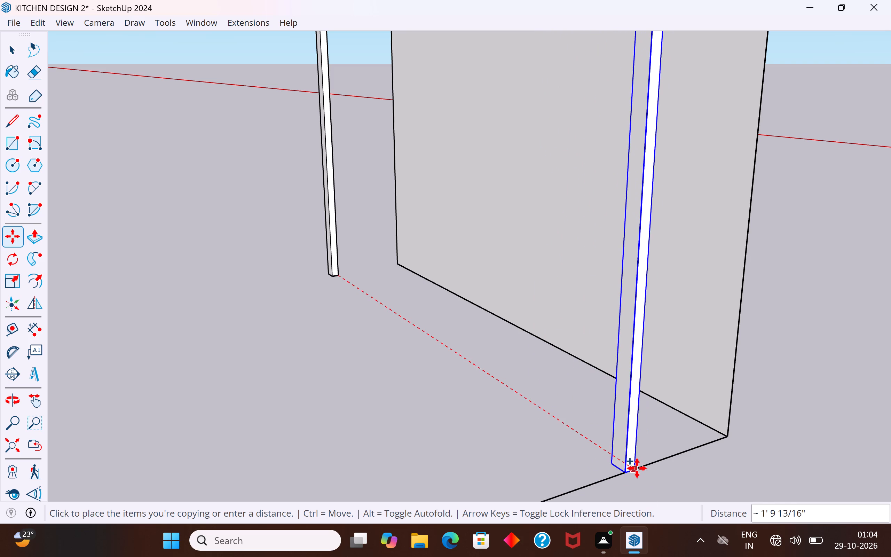
click(637, 468)
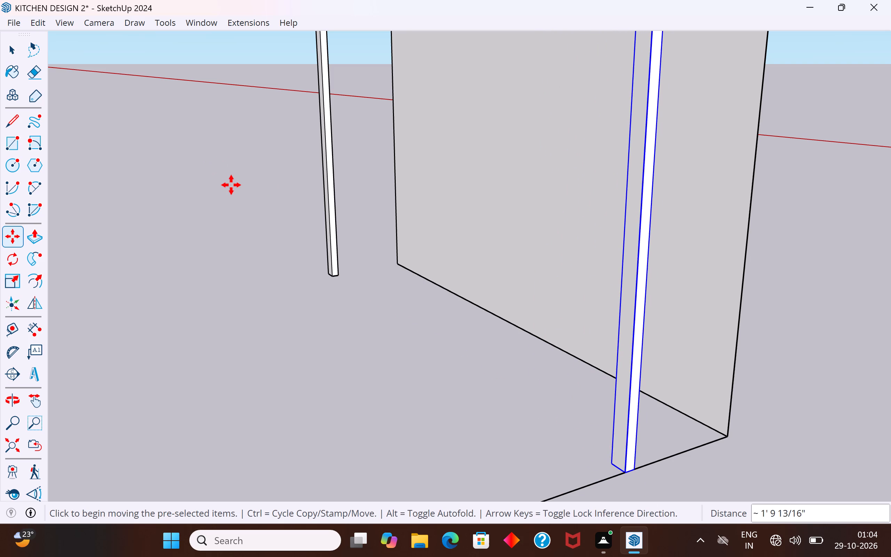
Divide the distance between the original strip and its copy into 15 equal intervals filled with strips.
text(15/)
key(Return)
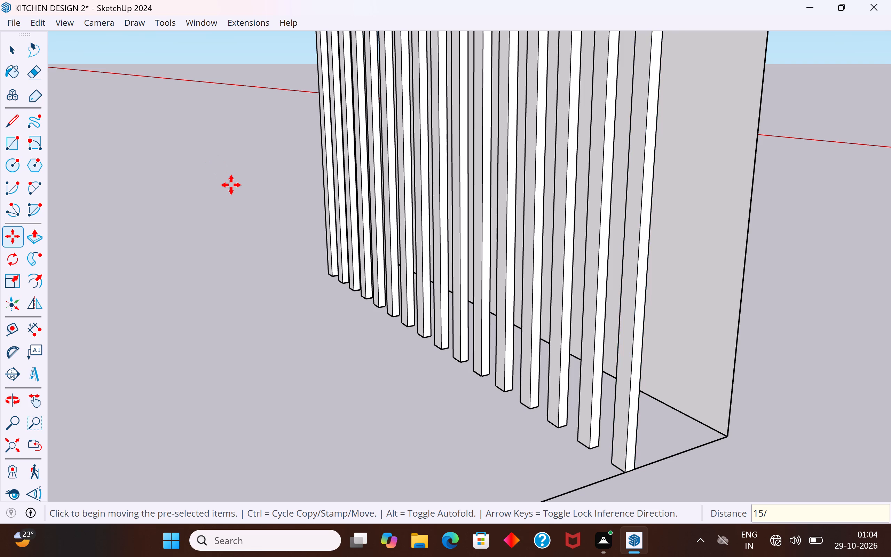
Set the strip array to 19 equal intervals between the original strip and its copy.
key(1)
key(9)
key(slash)
key(Return)
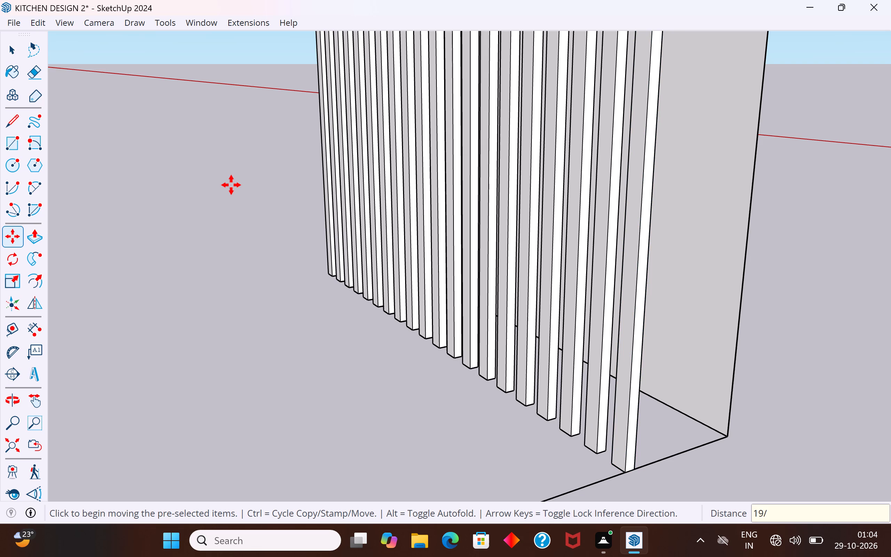
scroll(231, 185, down, 7)
middle_drag(238, 220, 521, 275)
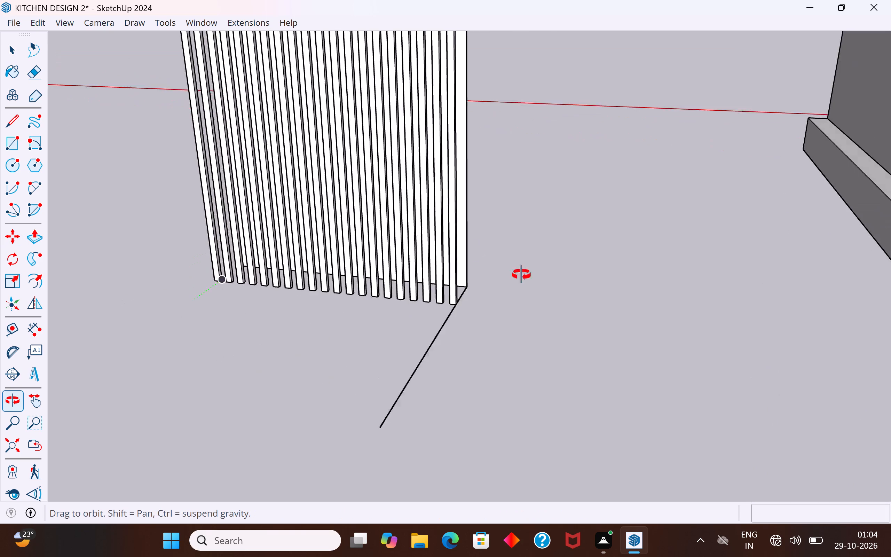
Set the strip array to 20 equal intervals between the original strip and its copy.
middle_drag(521, 275, 604, 269)
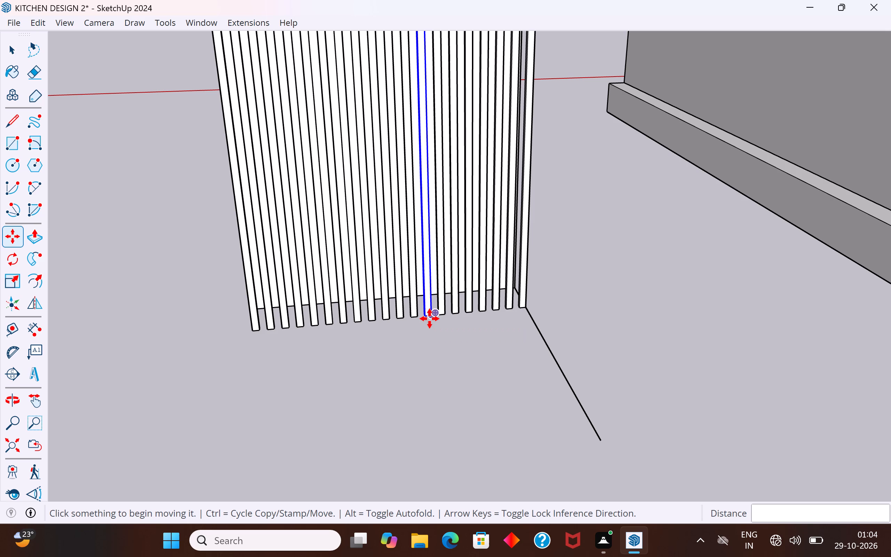
scroll(429, 319, down, 5)
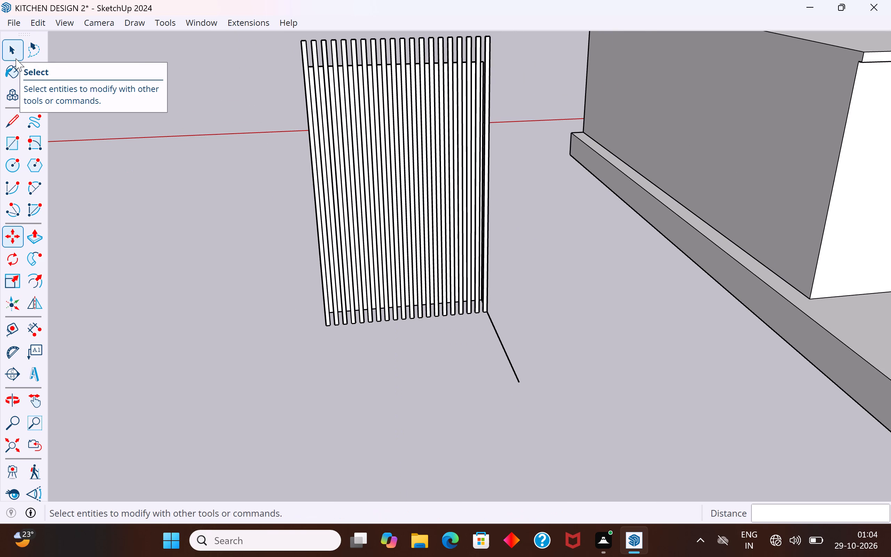
text(20)
key(slash)
key(Return)
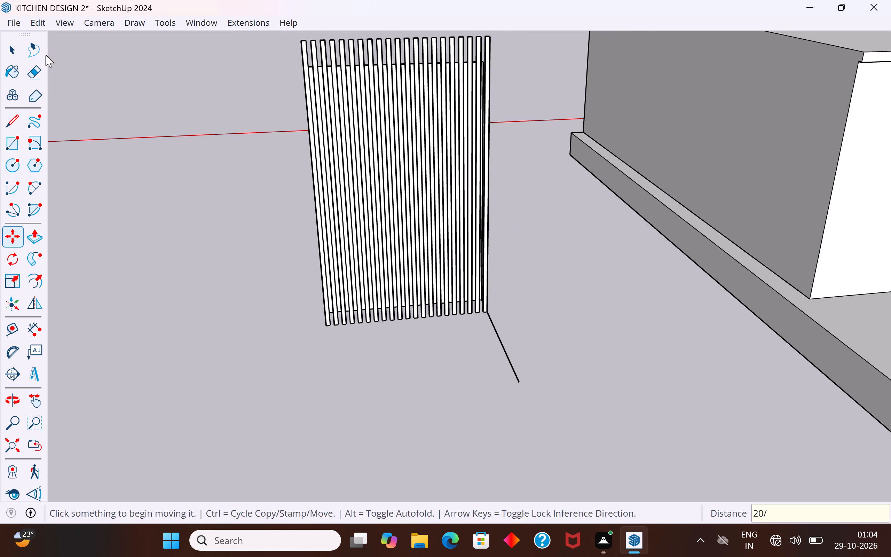
Delete the reference line extending from the fluted panel's bottom corner.
click(13, 49)
click(129, 194)
scroll(159, 220, down, 6)
middle_drag(191, 235, 325, 253)
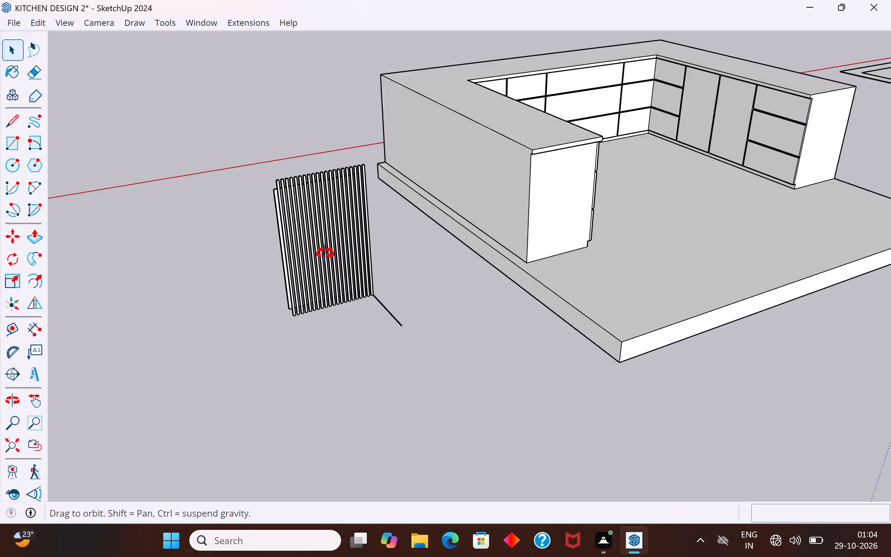
middle_drag(325, 253, 368, 274)
click(448, 331)
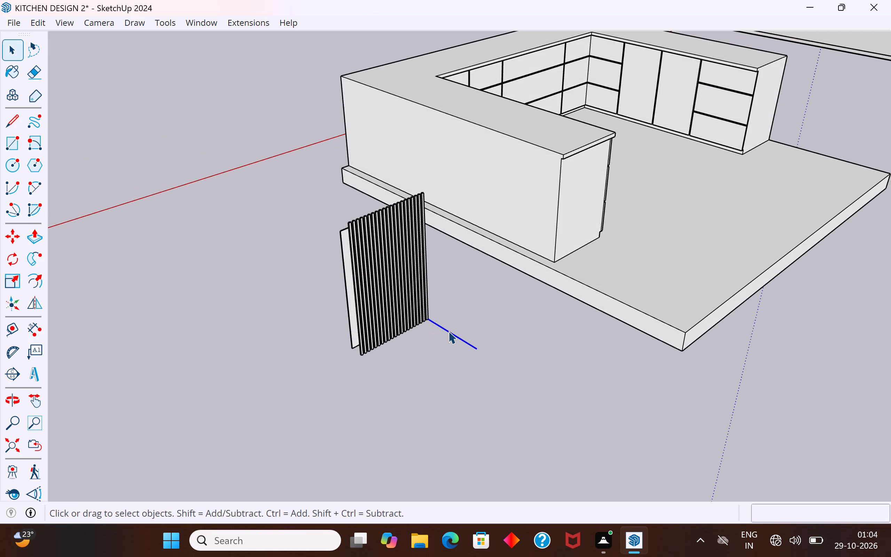
key(Delete)
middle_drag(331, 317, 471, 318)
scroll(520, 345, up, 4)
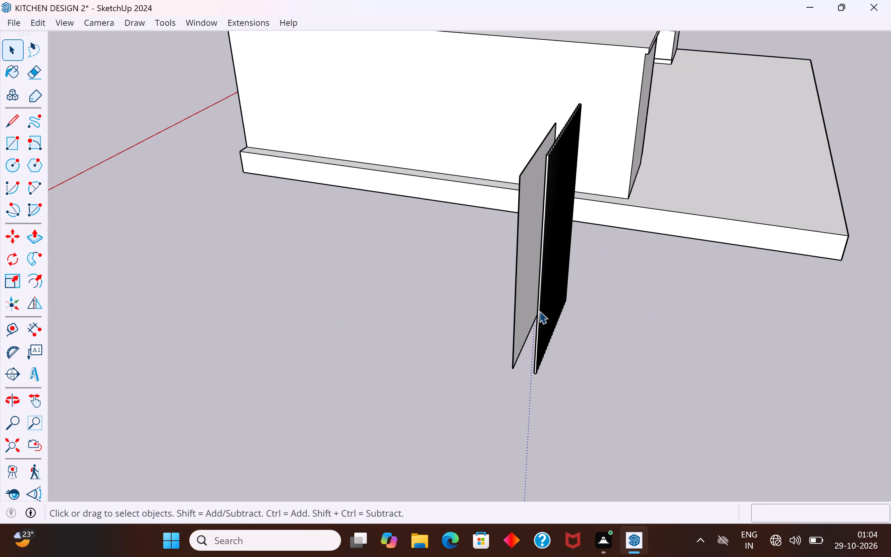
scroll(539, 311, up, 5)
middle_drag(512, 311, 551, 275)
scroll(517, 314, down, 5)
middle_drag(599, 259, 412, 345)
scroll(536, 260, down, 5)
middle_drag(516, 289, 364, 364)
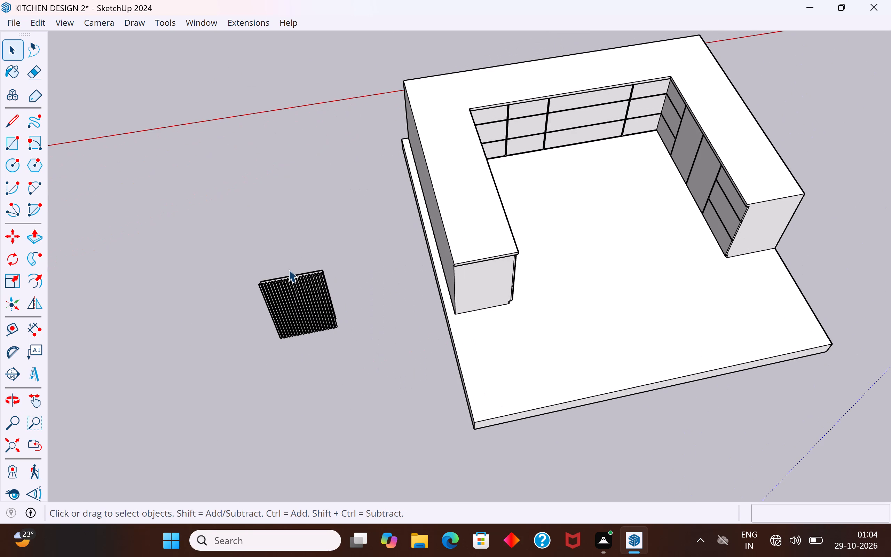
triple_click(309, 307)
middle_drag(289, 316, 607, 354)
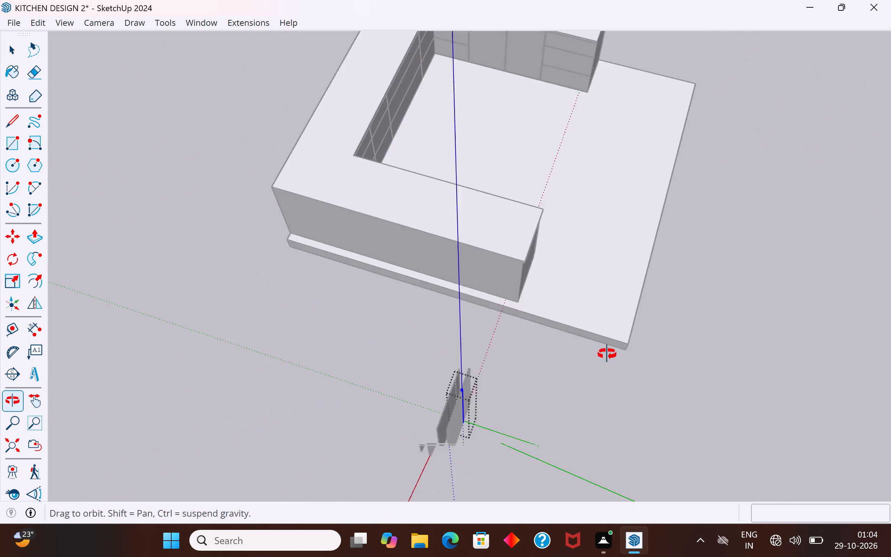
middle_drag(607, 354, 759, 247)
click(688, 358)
Select all the vertical strips without the copied end panel behind them and combine them into one group.
middle_drag(588, 294, 574, 390)
middle_drag(571, 332, 561, 353)
scroll(506, 265, down, 5)
scroll(566, 349, up, 8)
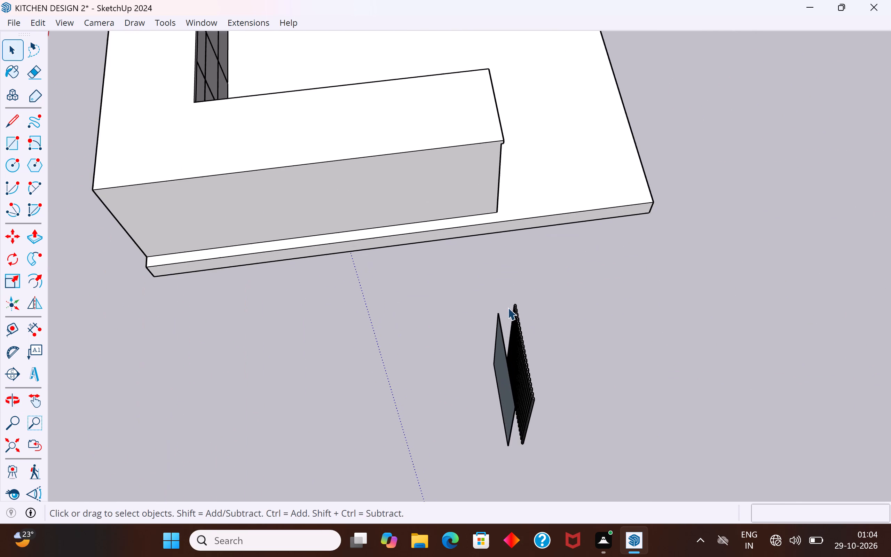
scroll(521, 211, down, 5)
middle_drag(502, 327, 438, 414)
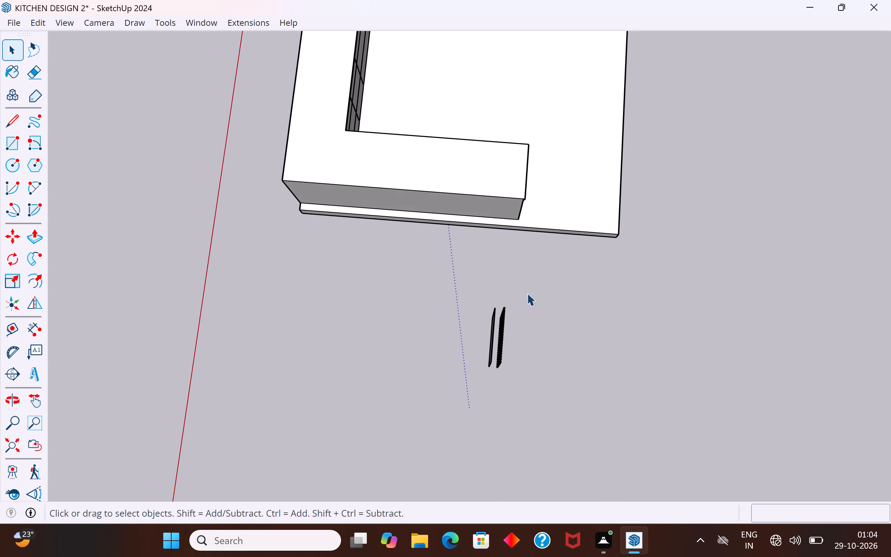
drag(530, 306, 502, 369)
drag(502, 369, 500, 369)
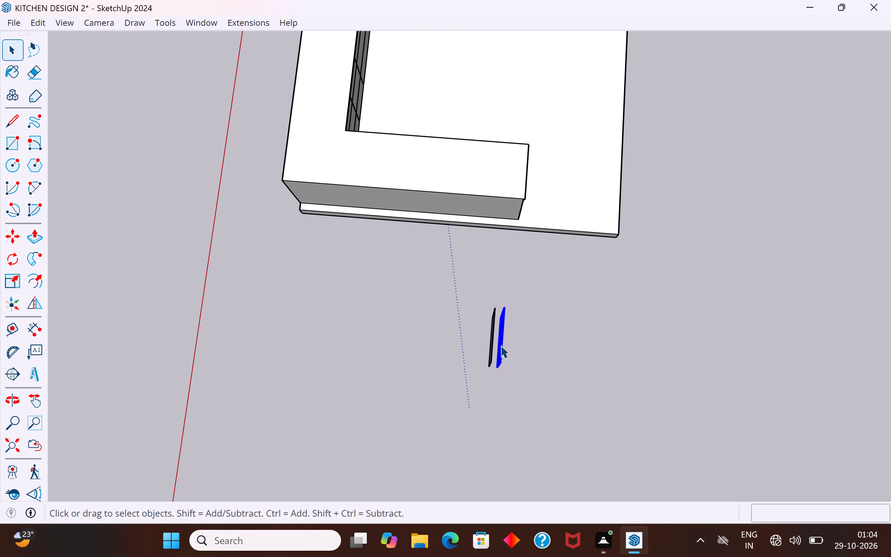
right_click(500, 345)
click(574, 149)
click(521, 352)
Examine the grouped strips against the copied end panel, checking their overlap at the top, bottom and sides.
middle_drag(521, 352, 511, 329)
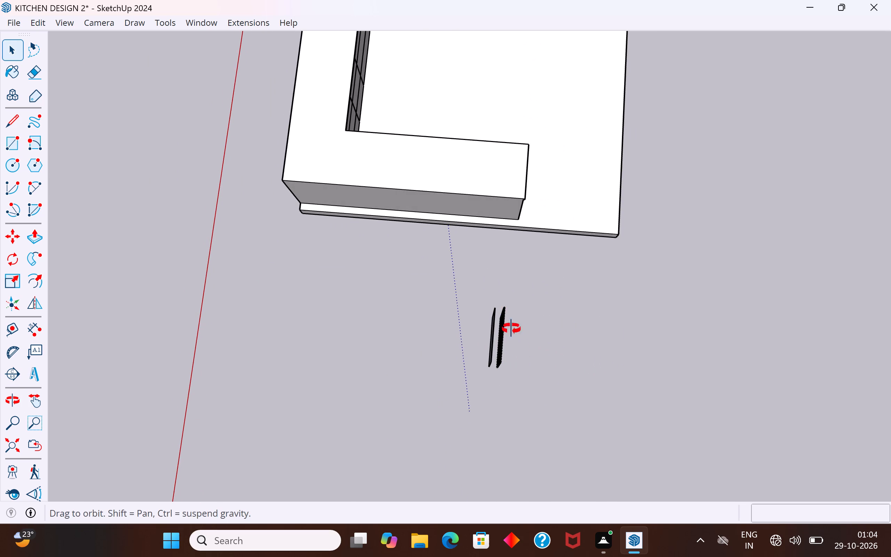
middle_drag(511, 329, 444, 190)
middle_drag(521, 338, 434, 242)
scroll(434, 242, up, 3)
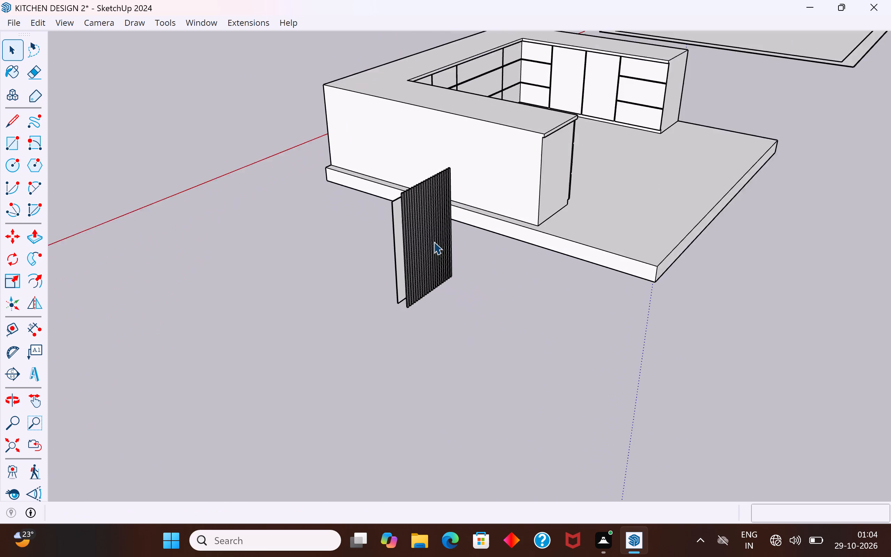
scroll(434, 242, up, 1)
click(434, 242)
scroll(409, 290, up, 10)
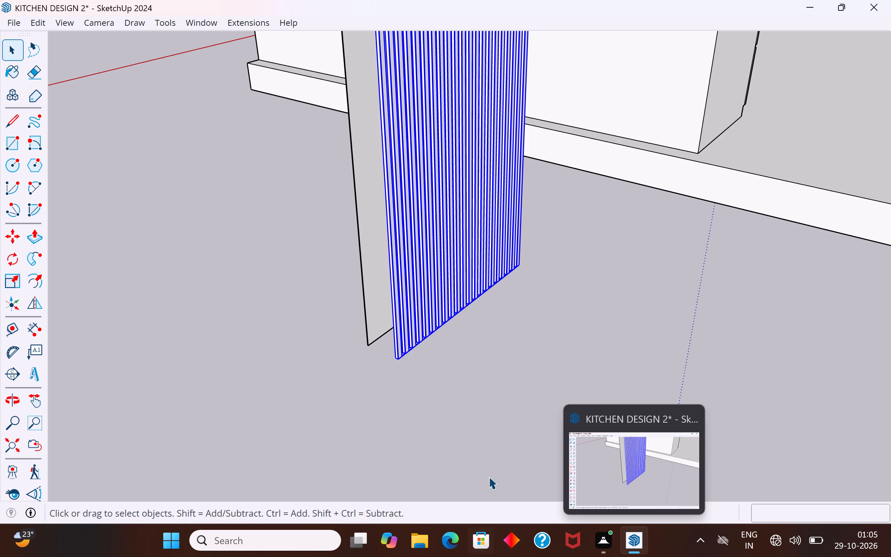
scroll(369, 379, down, 5)
click(365, 384)
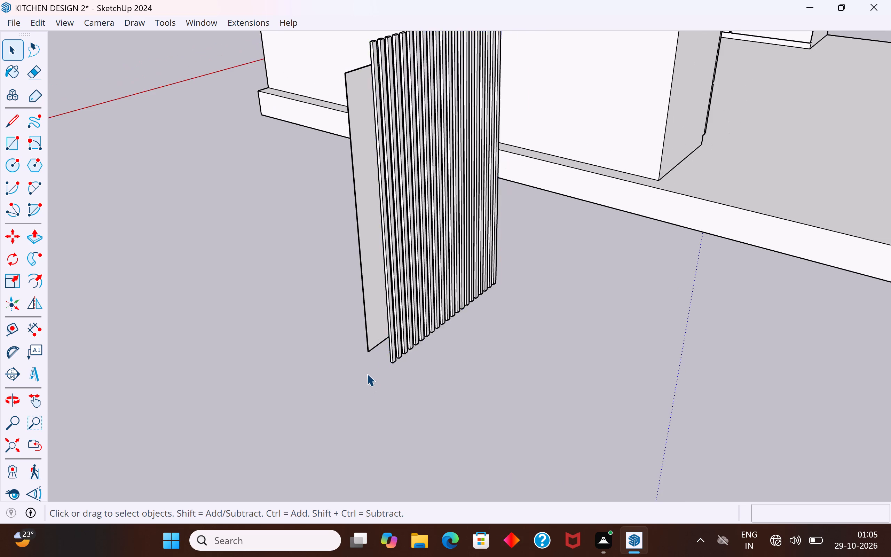
scroll(380, 359, down, 5)
scroll(409, 185, up, 6)
middle_drag(438, 242, 130, 411)
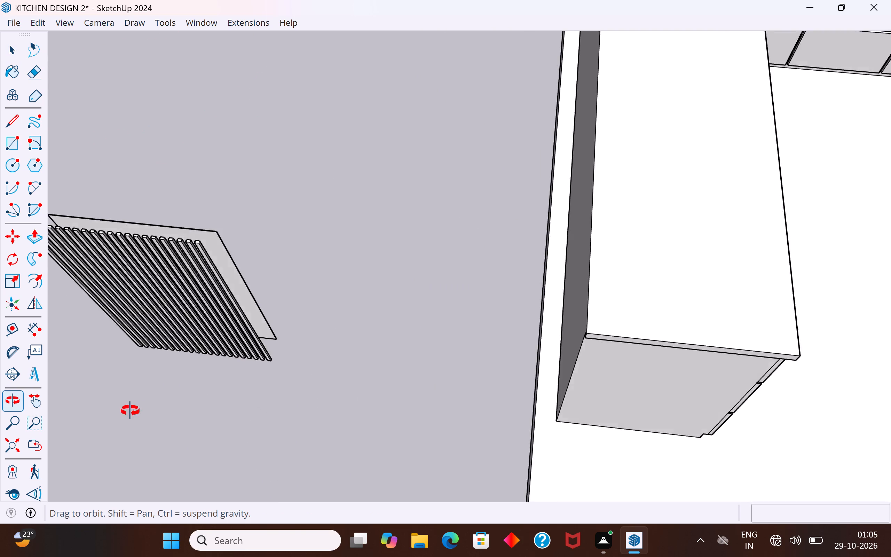
middle_drag(130, 411, 206, 315)
scroll(502, 161, down, 5)
scroll(361, 210, up, 14)
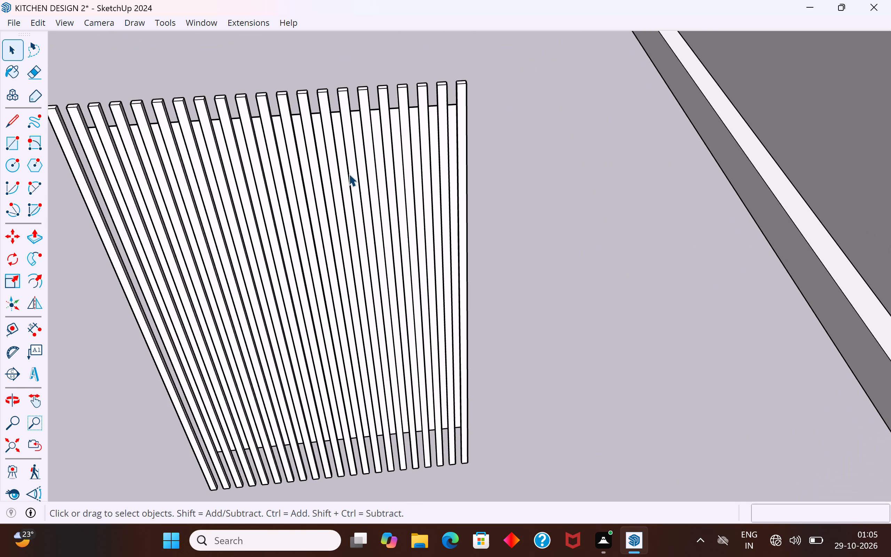
click(349, 174)
scroll(355, 148, down, 6)
middle_drag(194, 201, 558, 235)
scroll(372, 170, down, 6)
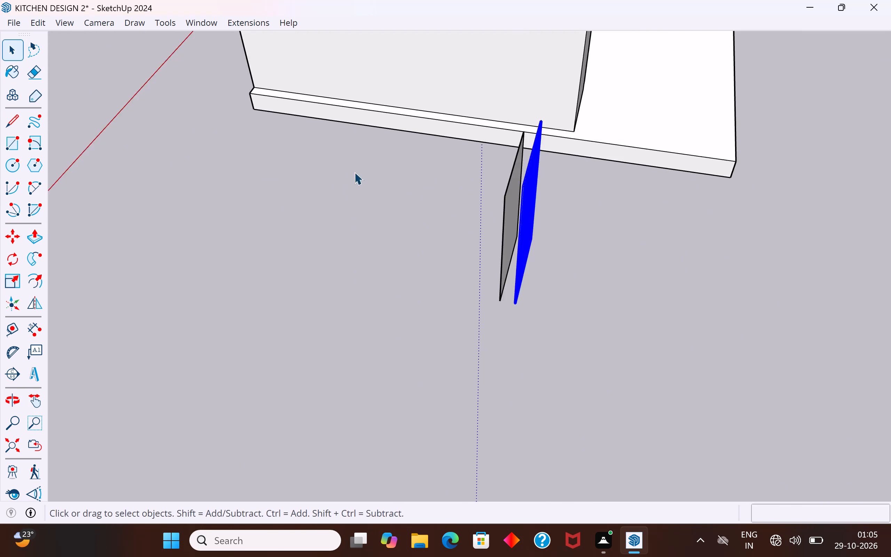
click(642, 288)
Trim the strip group to the copied end panel's face with the Curic Face Knife tool.
scroll(495, 229, up, 6)
middle_drag(510, 223, 421, 199)
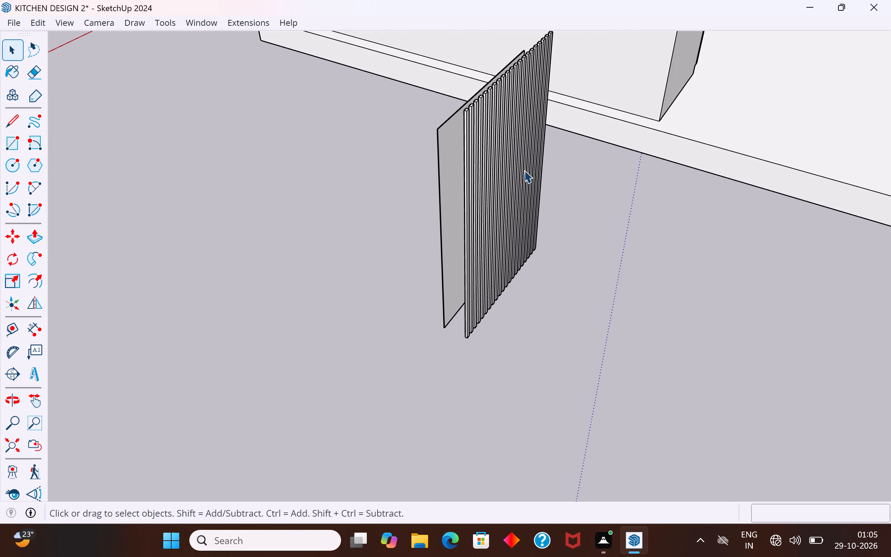
click(524, 170)
right_click(348, 16)
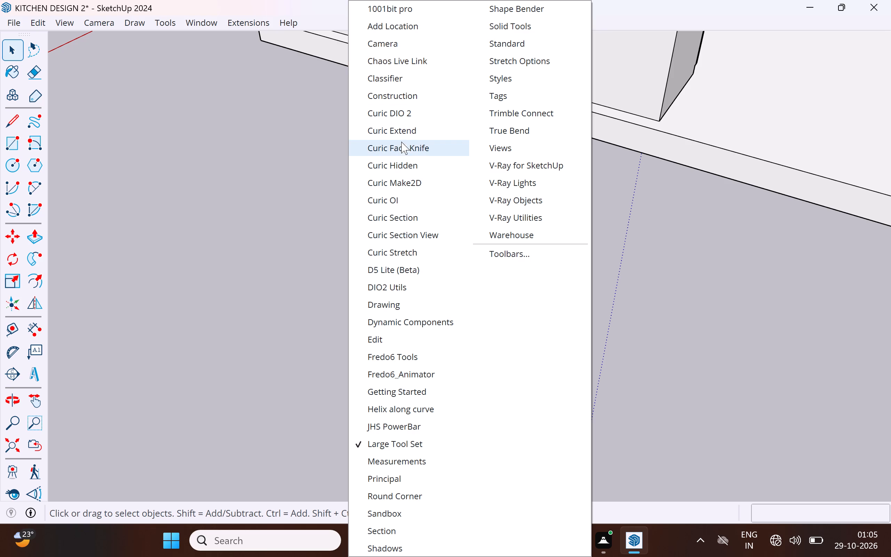
click(401, 150)
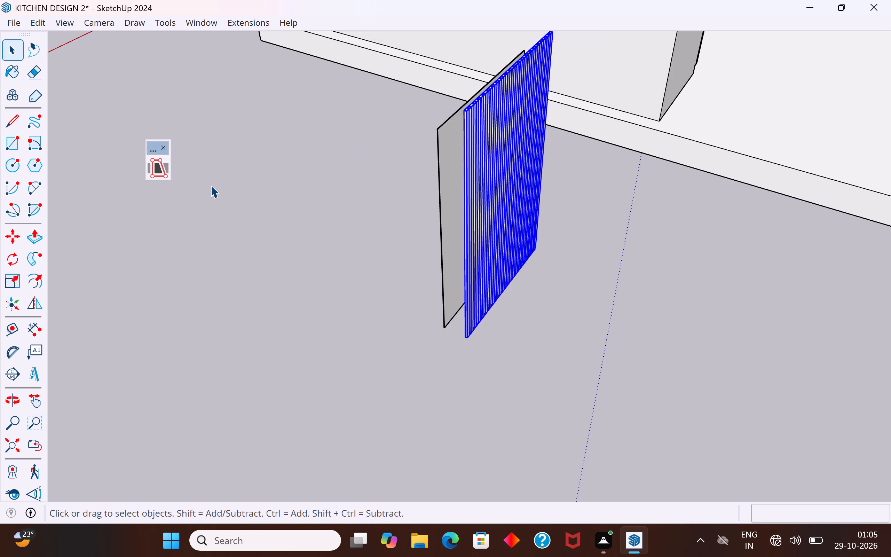
click(158, 172)
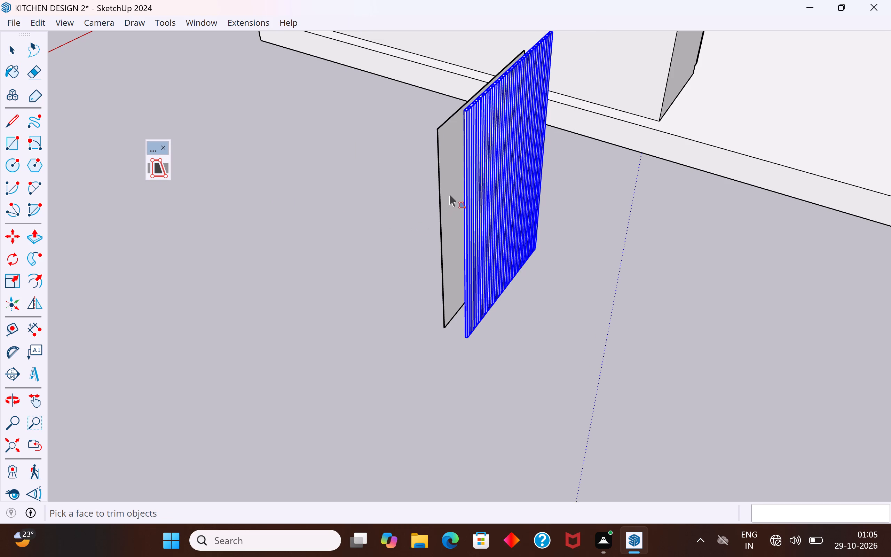
click(444, 178)
click(435, 184)
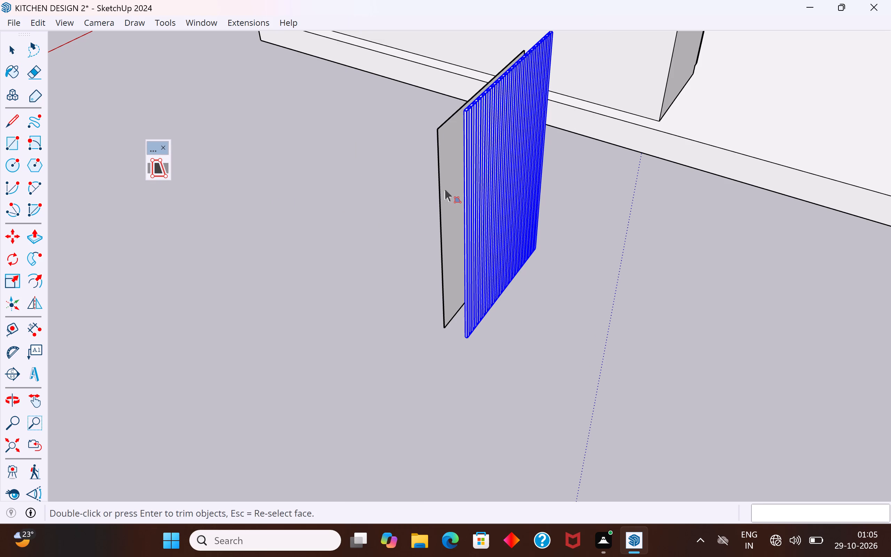
double_click(442, 184)
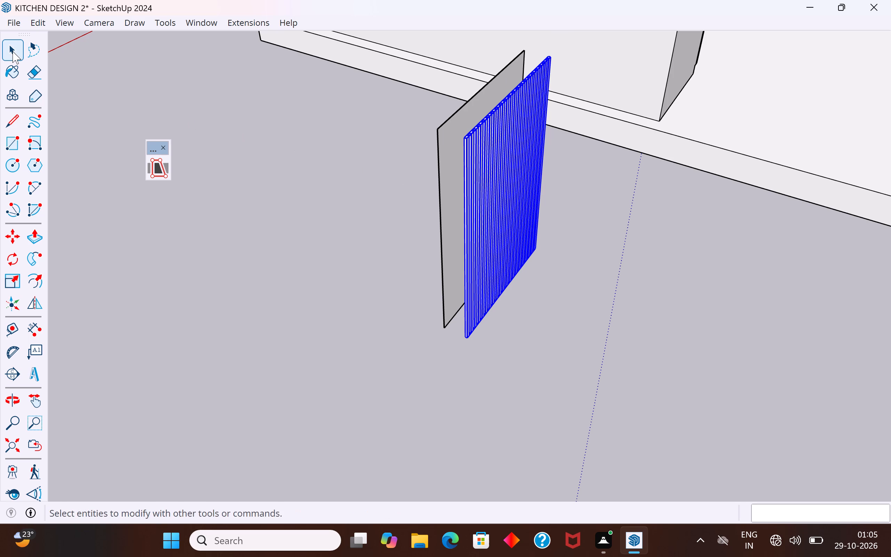
click(13, 51)
click(288, 189)
Copy the trimmed strip group about 5' 9 1/2" onto the bottom outer corner of the kitchen counter's end.
scroll(486, 216, down, 3)
middle_drag(506, 220, 231, 198)
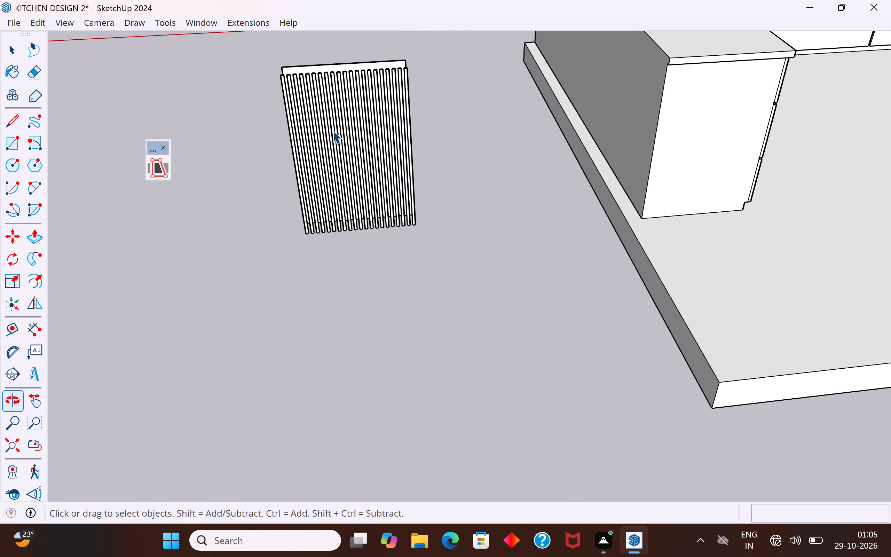
click(360, 112)
key(m)
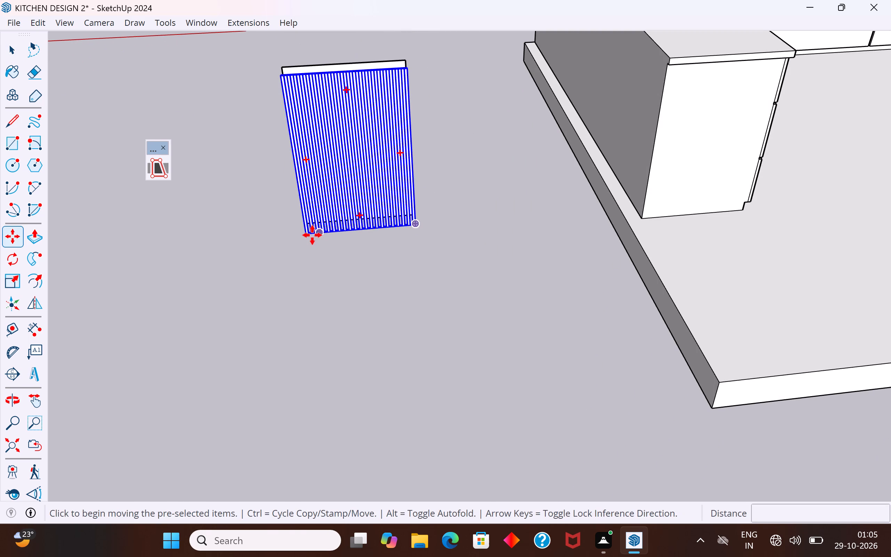
ctrl+click(306, 235)
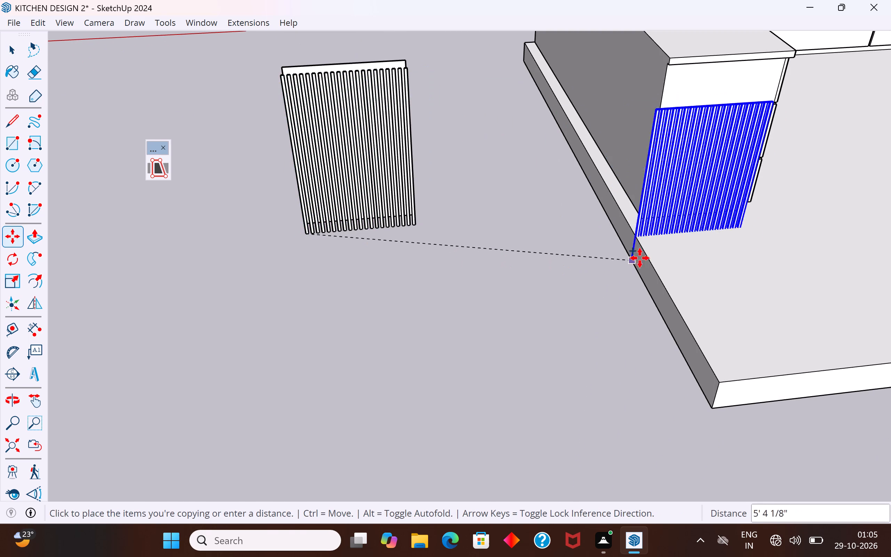
scroll(651, 243, up, 9)
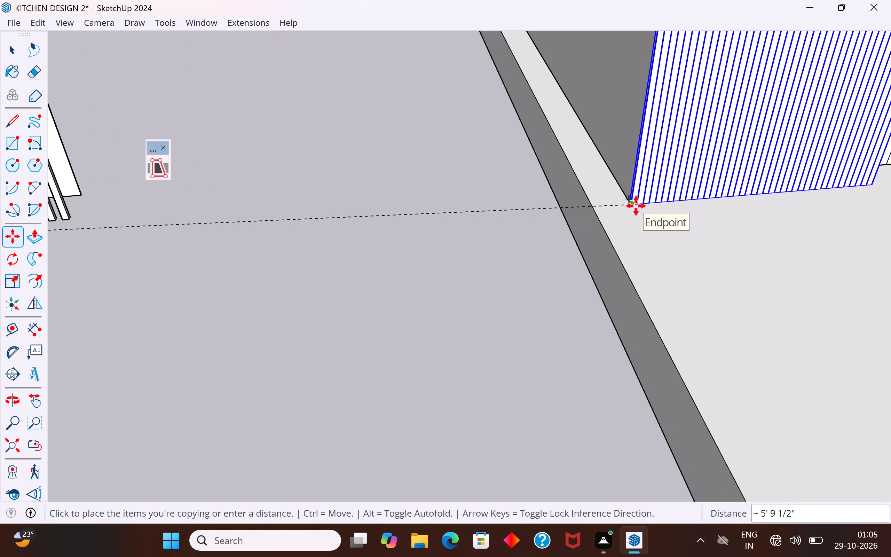
click(636, 206)
Move the copied strip group outward by one strip depth so its back sits flush against the cabinet's end face.
middle_drag(648, 252, 890, 292)
scroll(576, 143, up, 7)
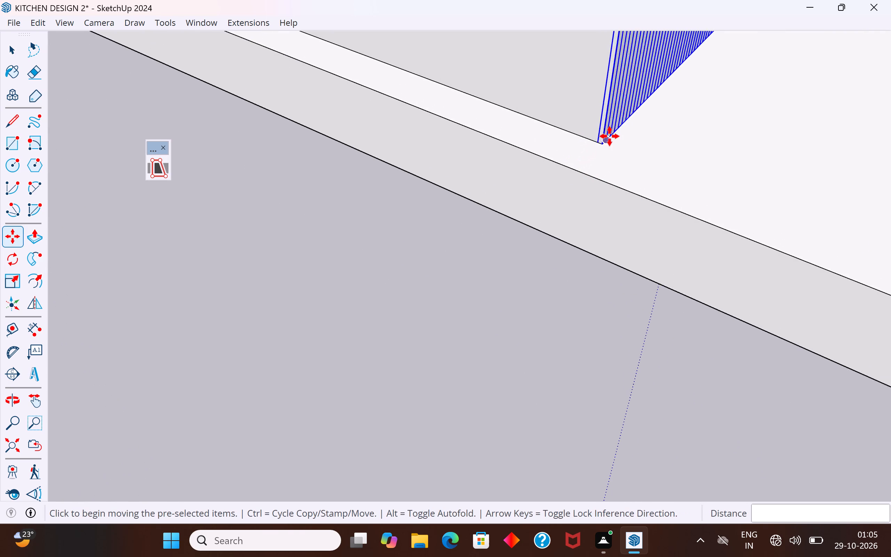
scroll(609, 136, up, 16)
click(553, 174)
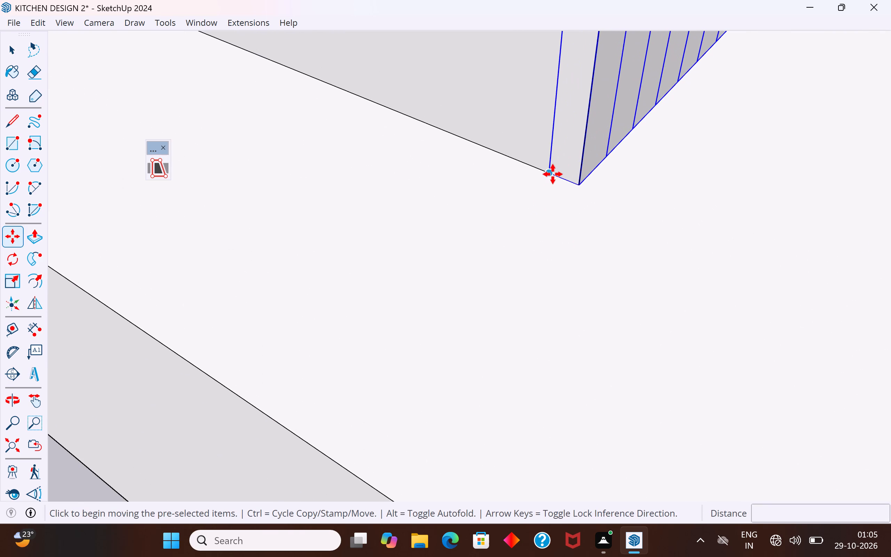
click(578, 182)
click(18, 56)
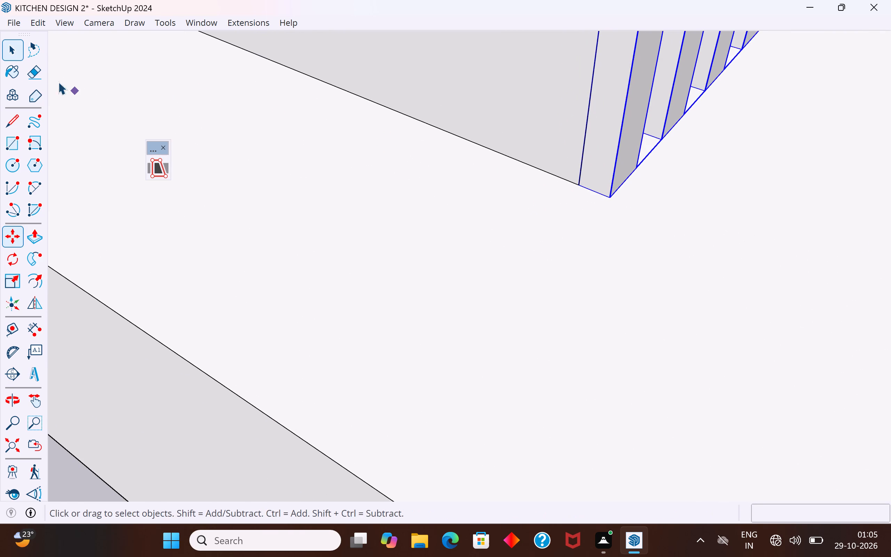
scroll(410, 276, down, 20)
scroll(410, 276, down, 7)
middle_drag(496, 268, 489, 272)
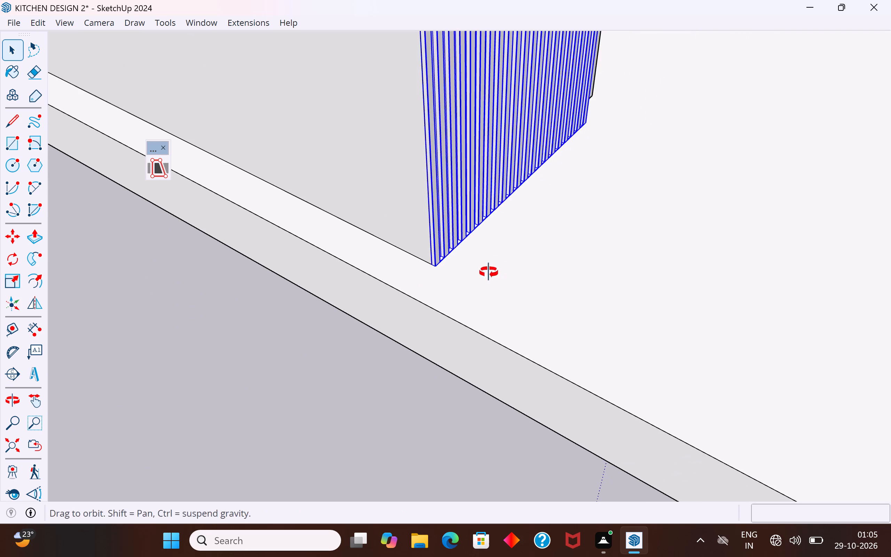
middle_drag(489, 272, 328, 281)
scroll(386, 257, down, 10)
click(289, 336)
middle_drag(639, 254, 541, 275)
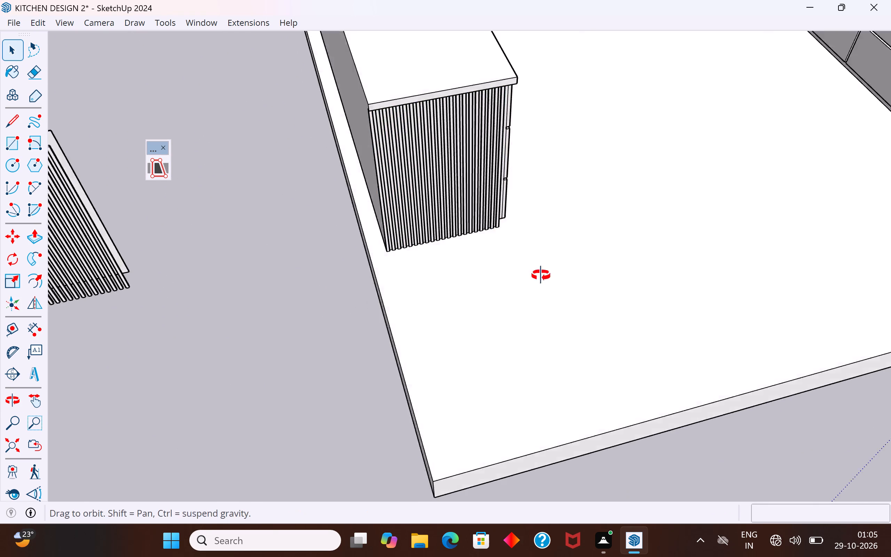
Examine the fluted panel fitted on the counter's end from several angles, checking its fit below the countertop and against the drawers.
middle_drag(541, 275, 409, 103)
middle_drag(498, 213, 395, 330)
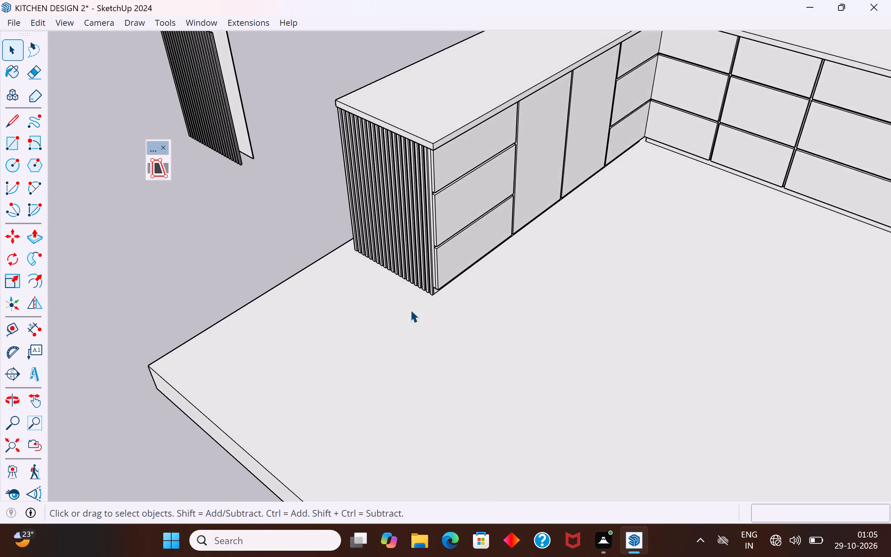
scroll(410, 310, down, 11)
middle_drag(410, 204, 416, 81)
scroll(411, 292, up, 9)
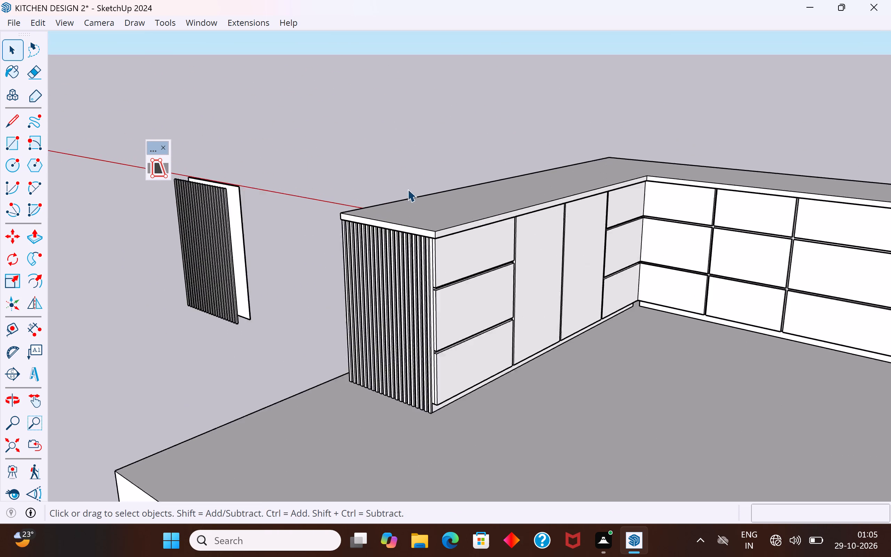
scroll(408, 189, up, 3)
scroll(466, 222, down, 3)
middle_drag(478, 337, 312, 320)
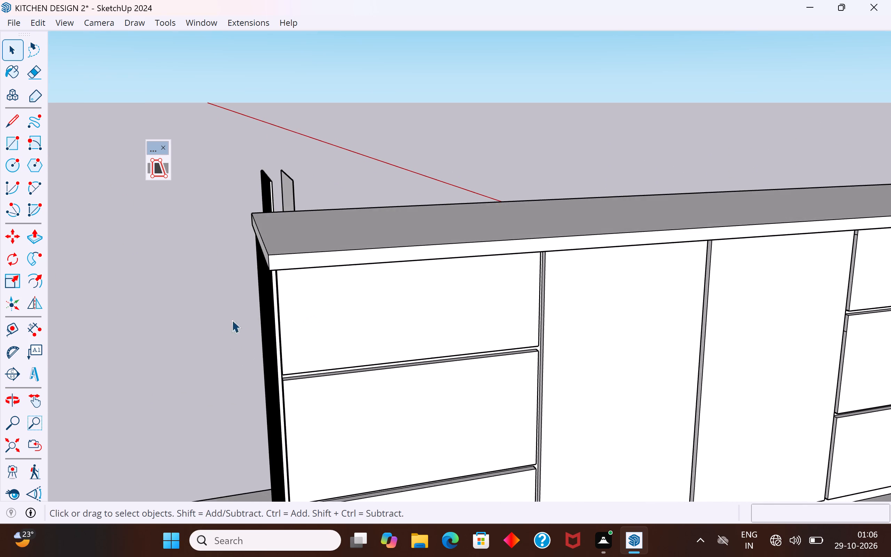
scroll(251, 309, up, 6)
middle_drag(282, 303, 890, 301)
scroll(488, 199, down, 20)
scroll(488, 199, down, 7)
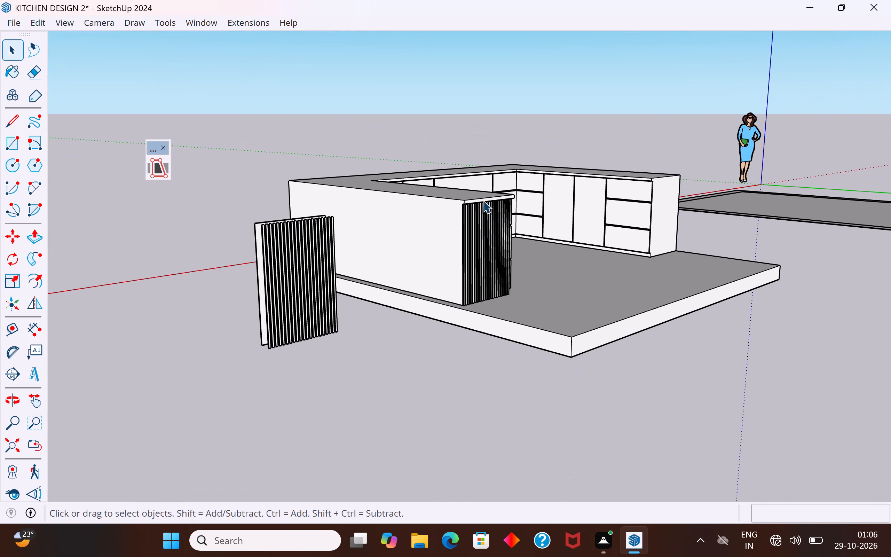
Move the spare strip group together with its copied end panel about 31' 11 7/16" away to clear the space beside the counter.
click(291, 242)
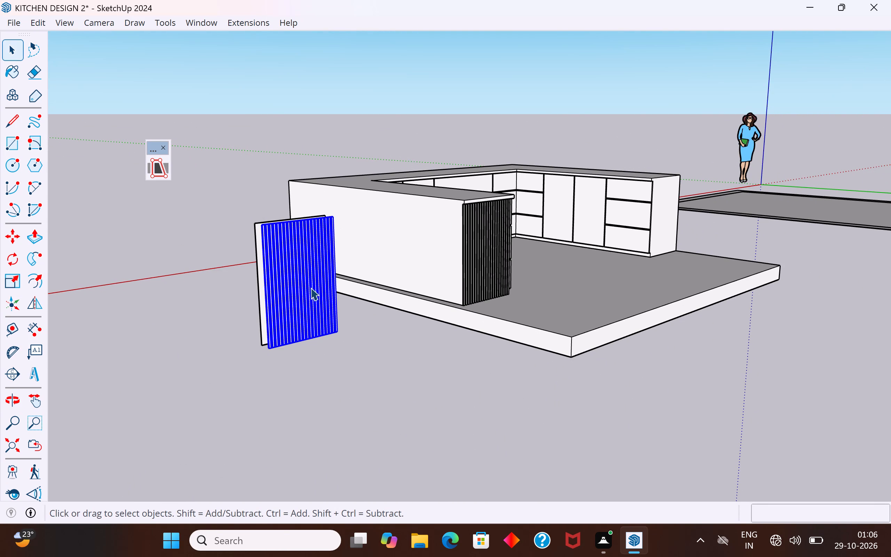
middle_drag(287, 303, 344, 406)
drag(366, 376, 338, 427)
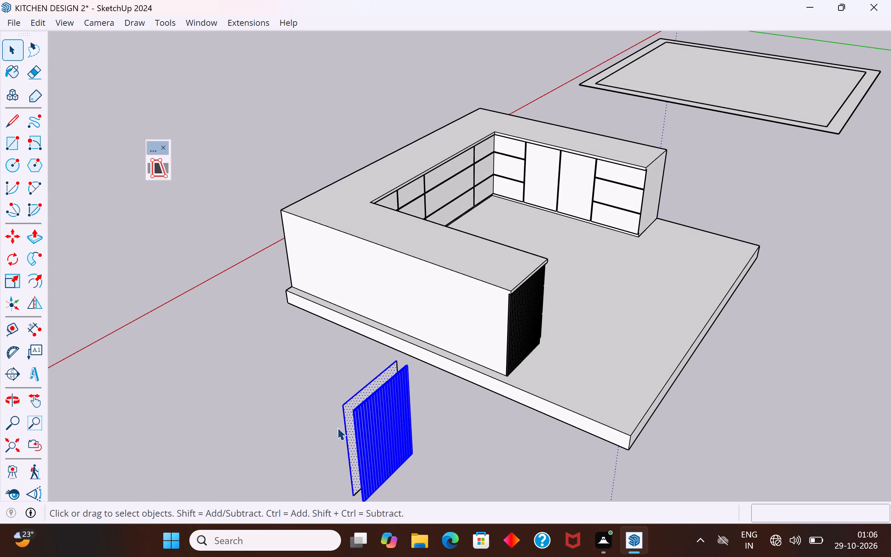
key(m)
scroll(370, 327, down, 4)
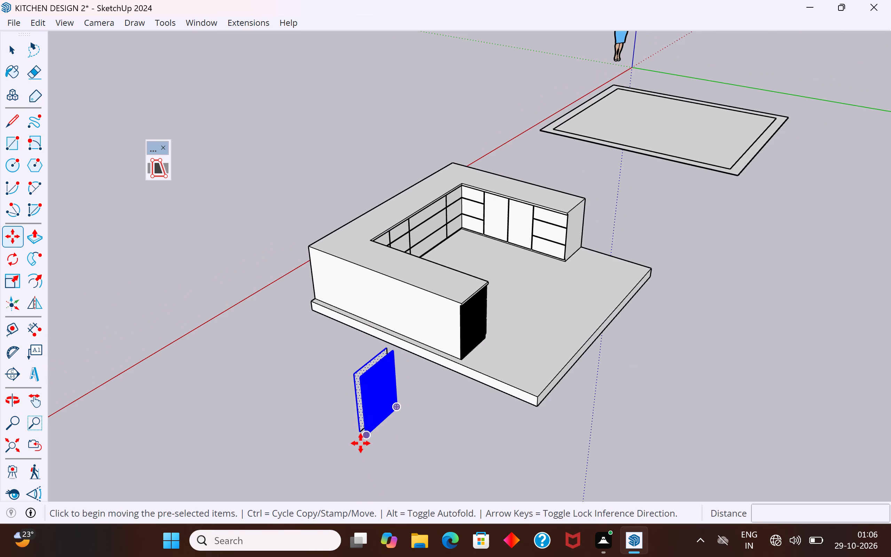
click(369, 434)
click(238, 144)
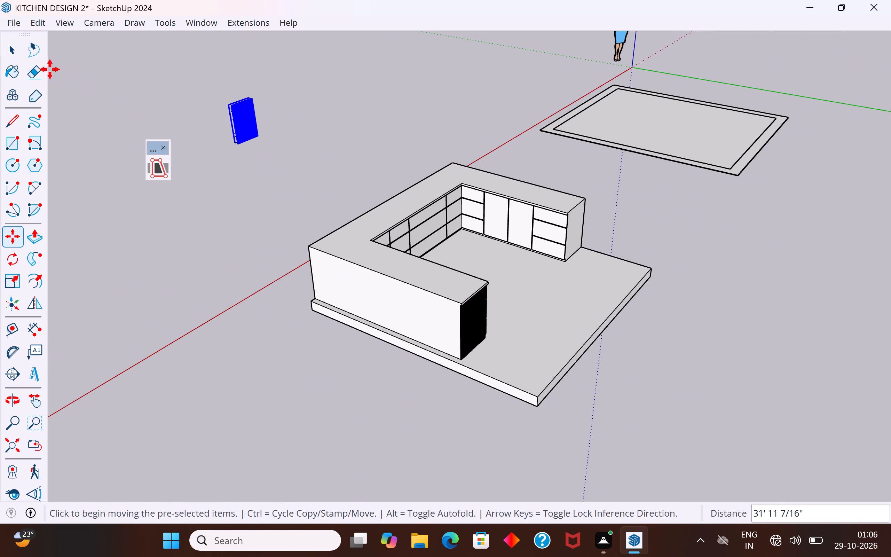
Move the counter's long outer side face about 6' 7 3/4" outward, away from the kitchen.
click(16, 55)
click(433, 295)
click(428, 312)
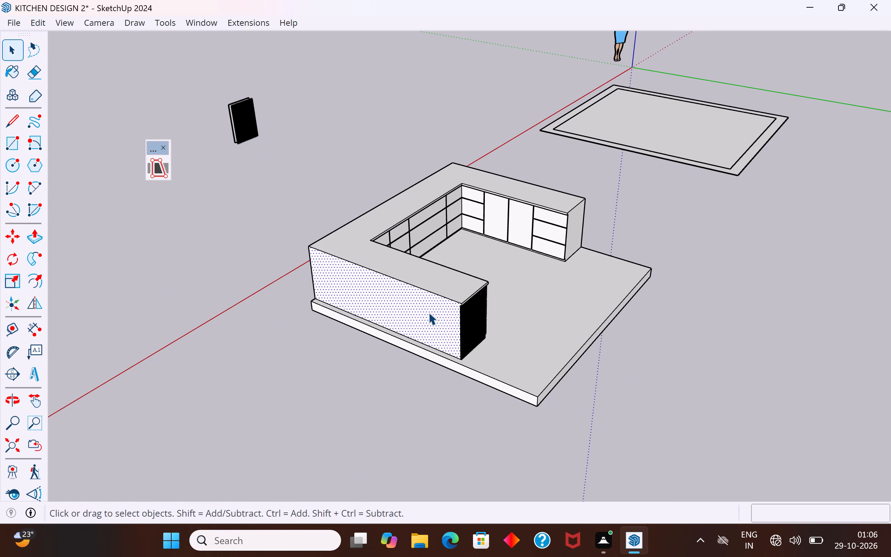
key(m)
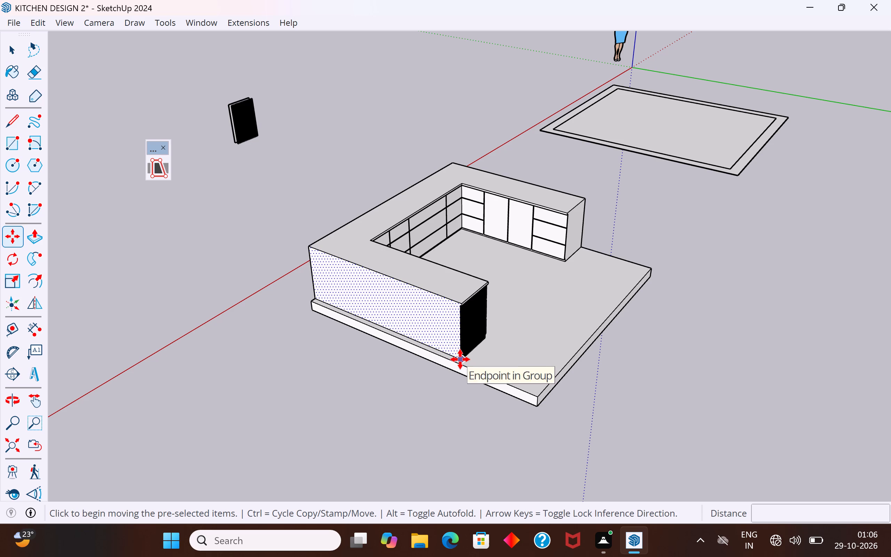
ctrl+click(460, 359)
click(331, 434)
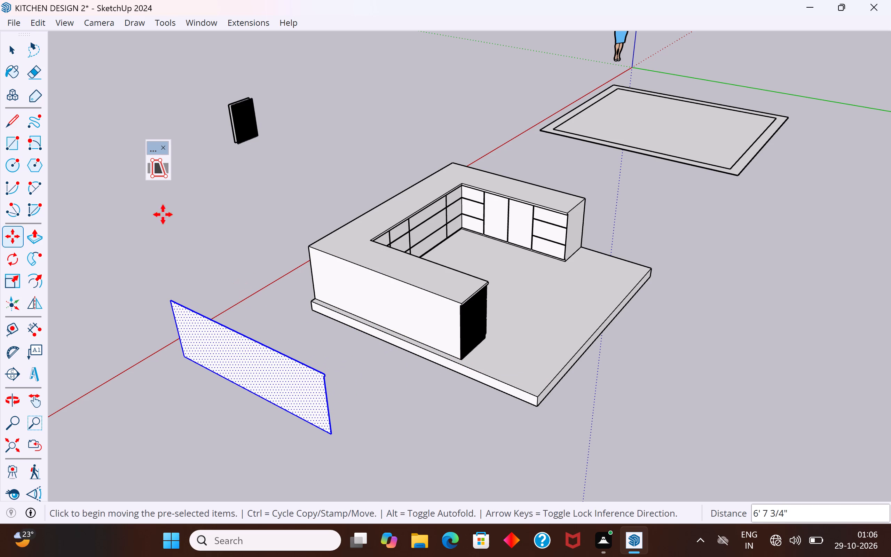
click(12, 57)
click(152, 272)
Draw a vertical line on the moved long face from the notch's inner corner up to the top edge, separating the overhang tab.
scroll(262, 222, down, 5)
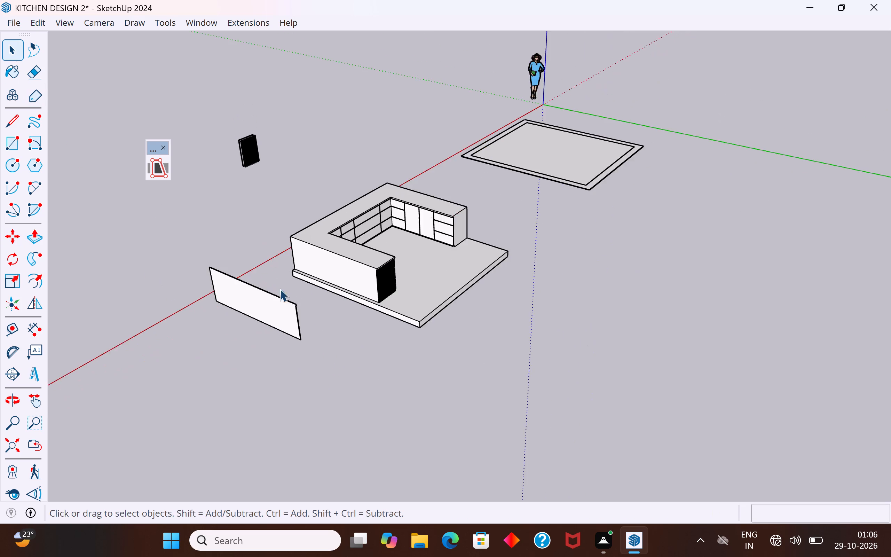
scroll(282, 348, up, 19)
middle_drag(298, 286, 373, 280)
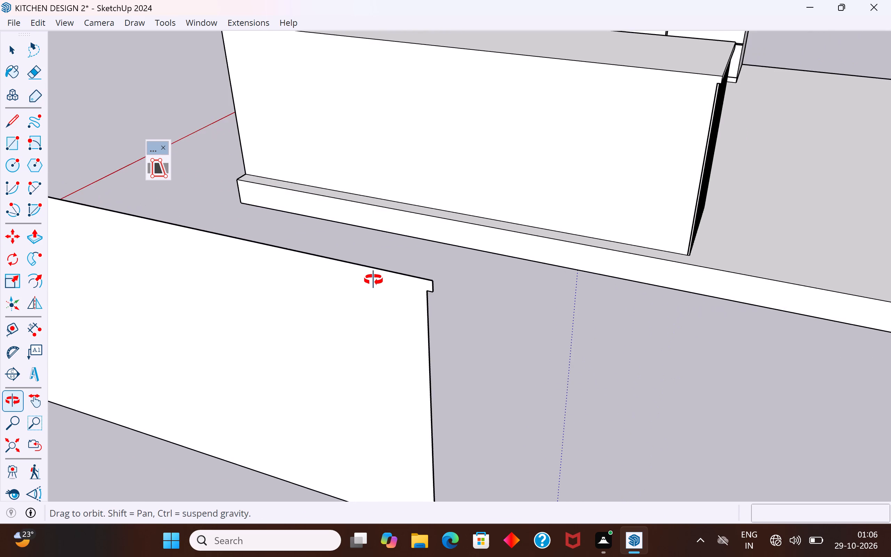
middle_drag(373, 280, 399, 210)
scroll(421, 203, up, 4)
scroll(402, 288, down, 5)
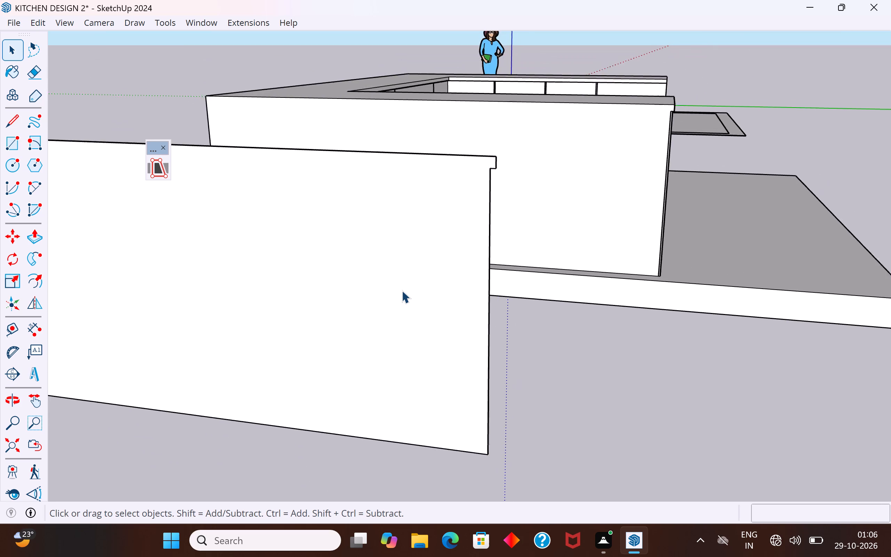
scroll(402, 290, down, 5)
scroll(466, 193, up, 4)
click(12, 121)
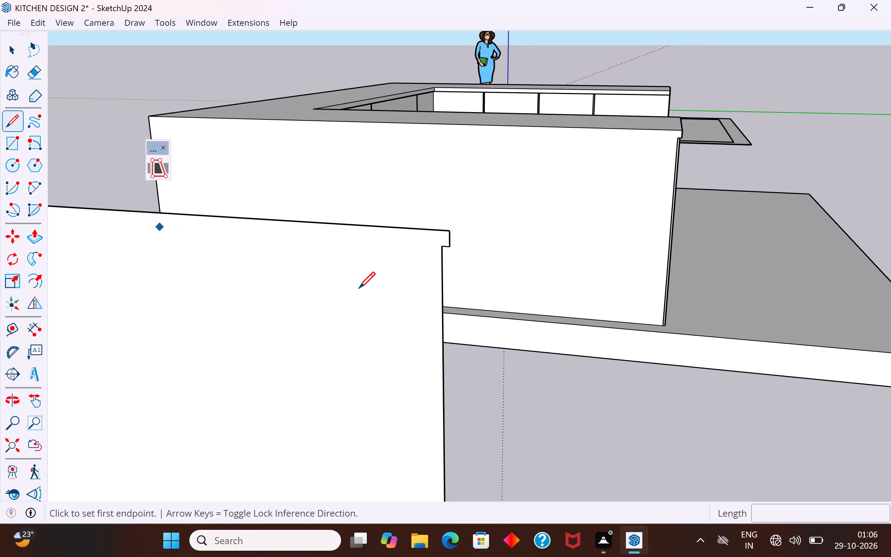
scroll(450, 237, up, 4)
click(409, 286)
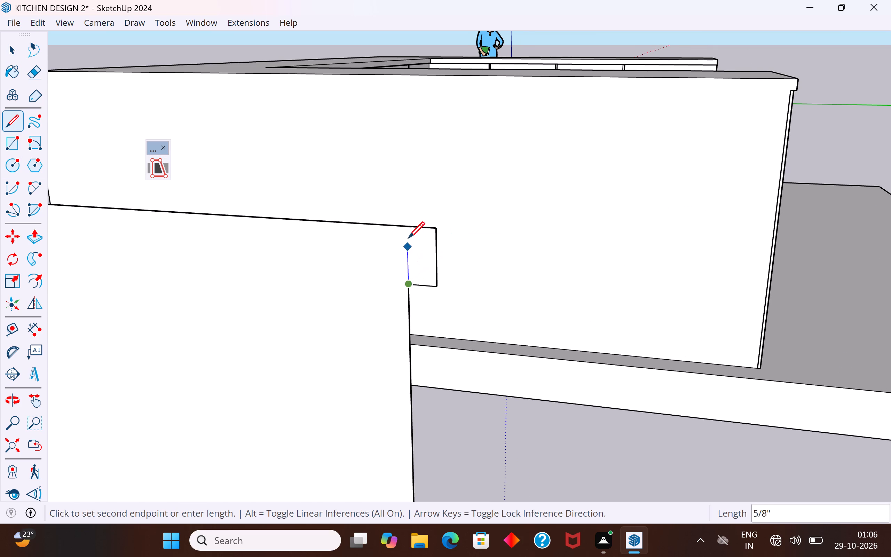
click(408, 226)
click(20, 51)
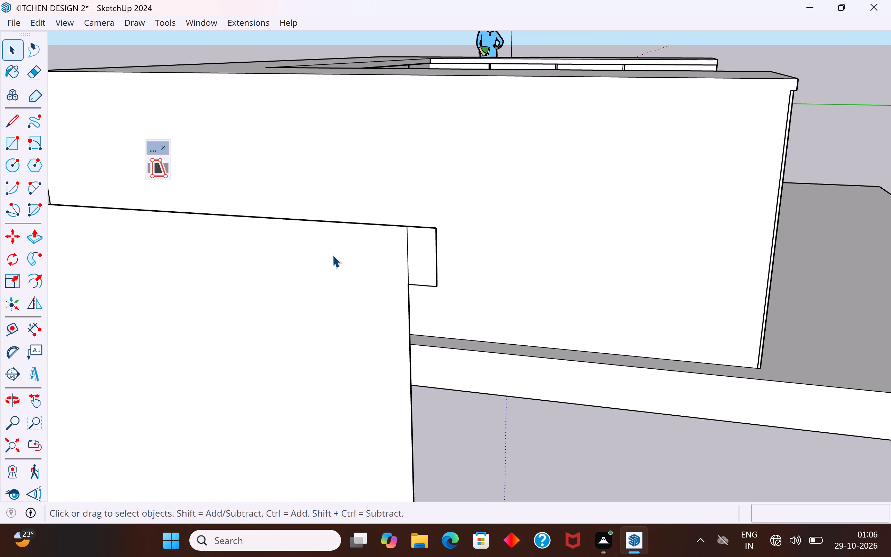
Delete the small overhang tab's face and its three outer edges, leaving the long panel with a straight end.
click(421, 260)
key(Delete)
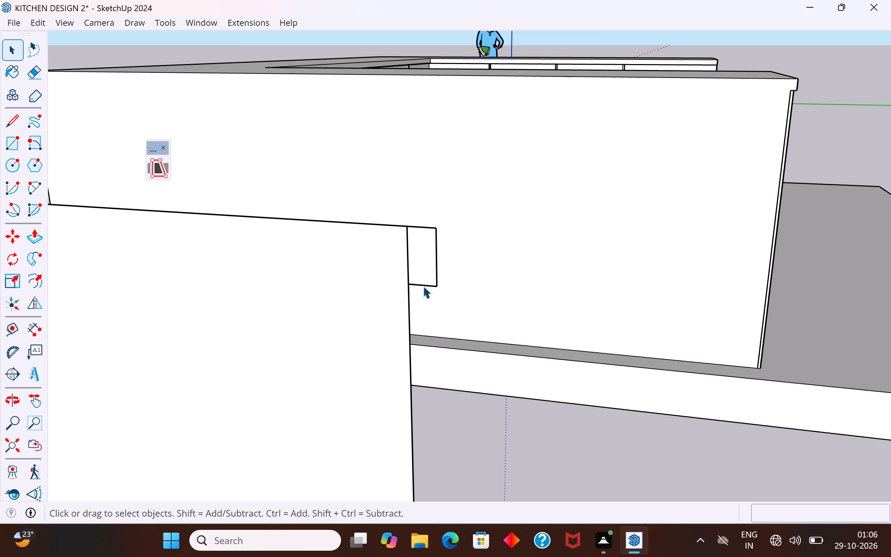
click(423, 286)
key(Delete)
click(439, 273)
key(Delete)
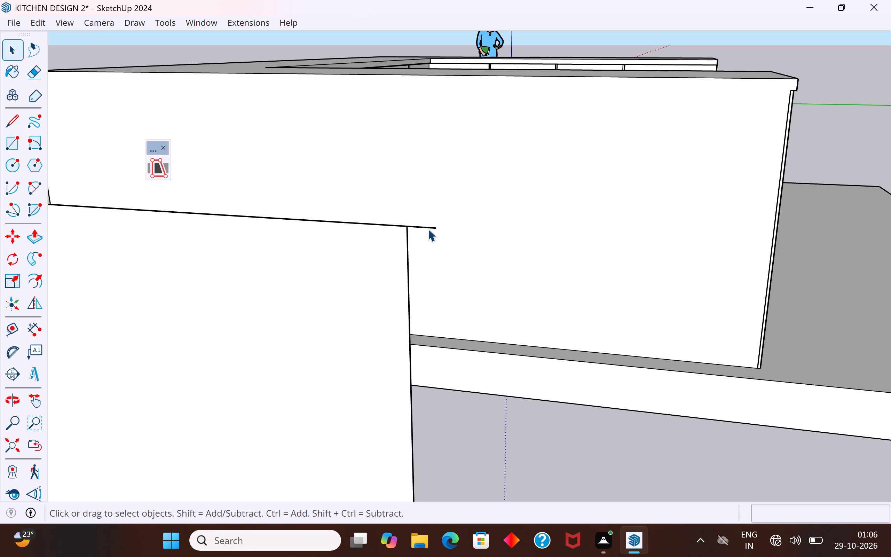
click(428, 227)
key(Delete)
Explode the spare strip group standing beside the copied end panel into its individual strips.
scroll(442, 235, down, 17)
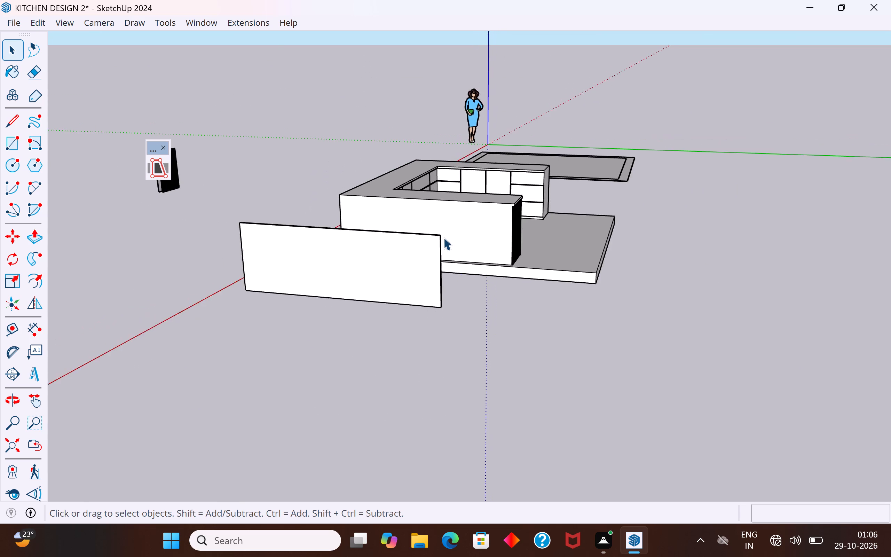
middle_drag(451, 253, 368, 335)
click(241, 87)
scroll(241, 79, up, 4)
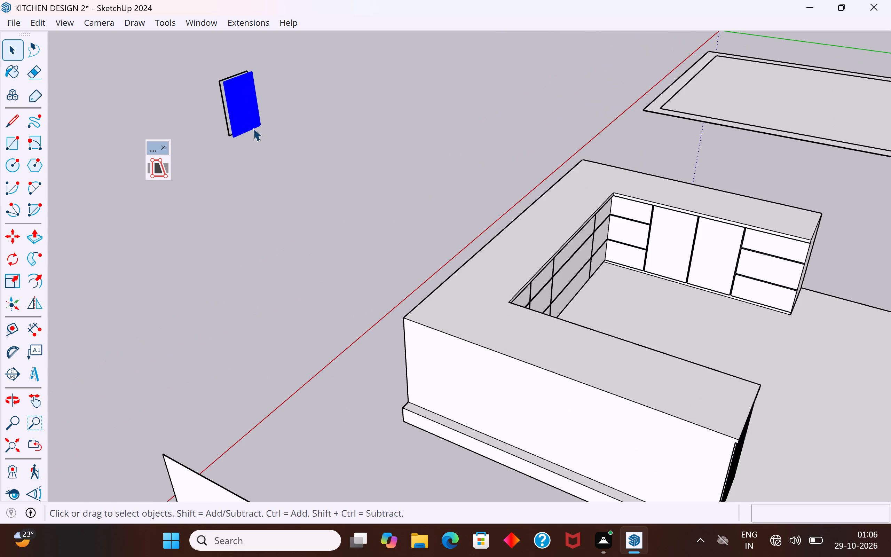
scroll(270, 89, down, 2)
scroll(236, 84, up, 8)
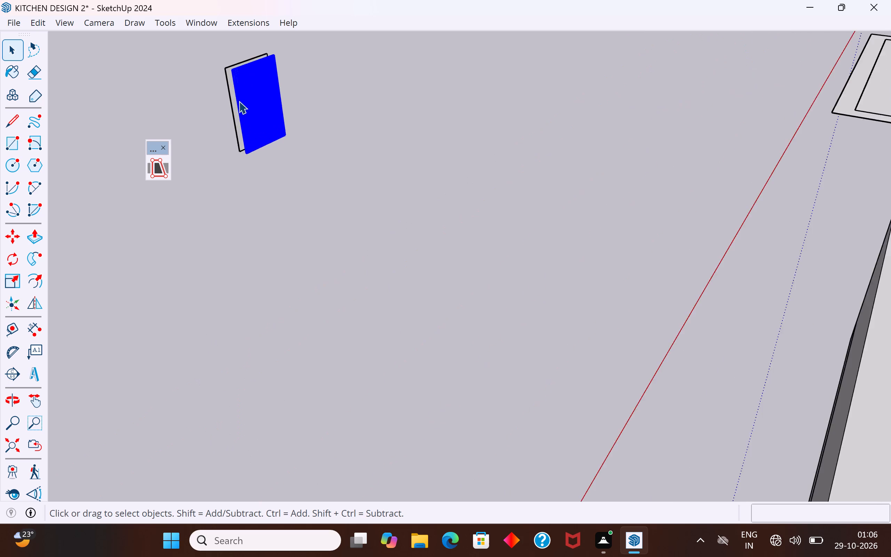
scroll(239, 101, up, 3)
right_click(243, 97)
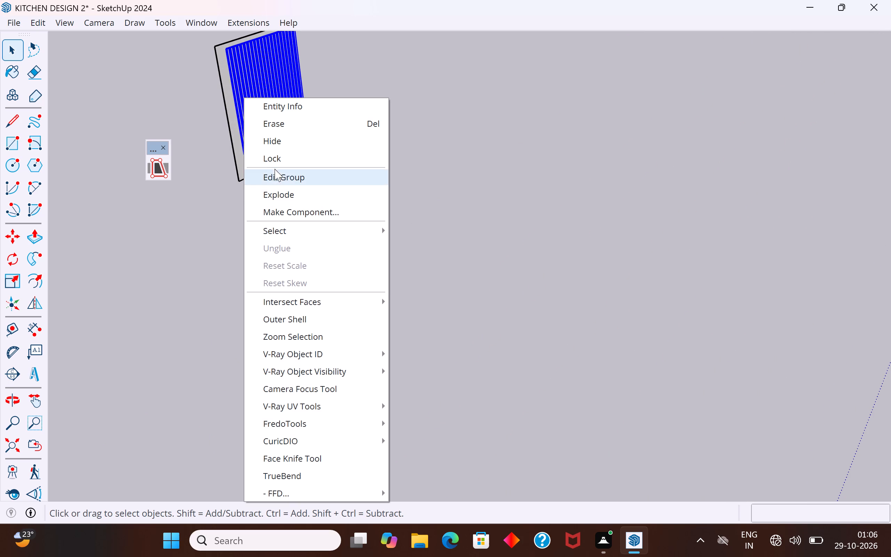
click(280, 195)
click(431, 188)
scroll(445, 236, down, 5)
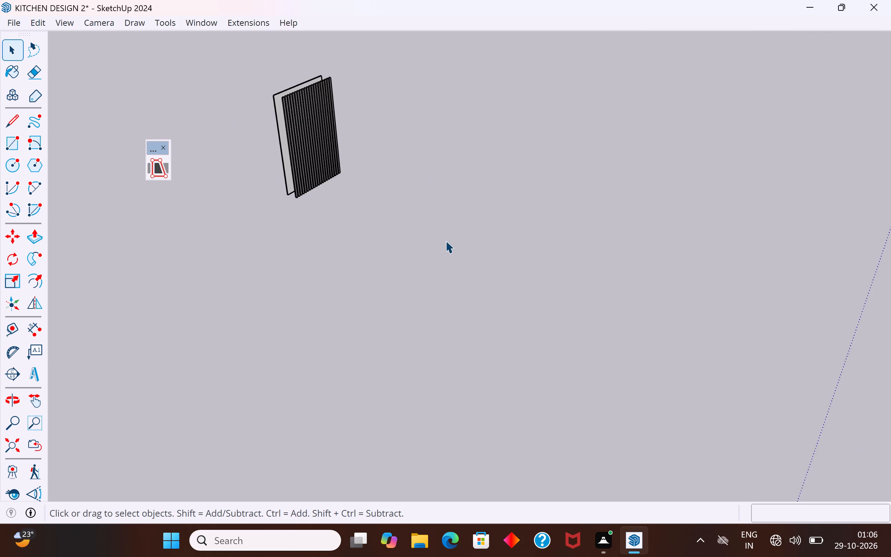
Move the outermost single strip about 25' 3/4" to the bottom corner of the long panel's end opposite the removed tab.
scroll(294, 77, up, 12)
click(312, 201)
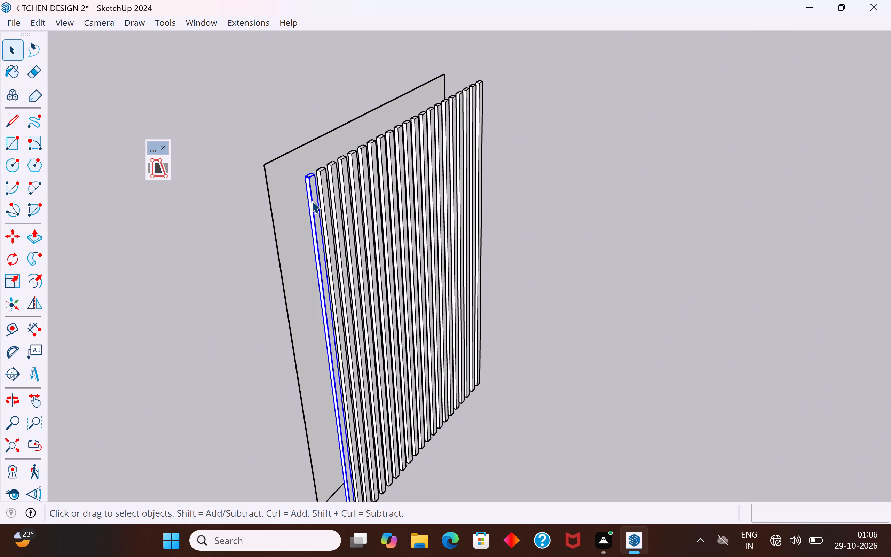
key(m)
scroll(469, 135, down, 4)
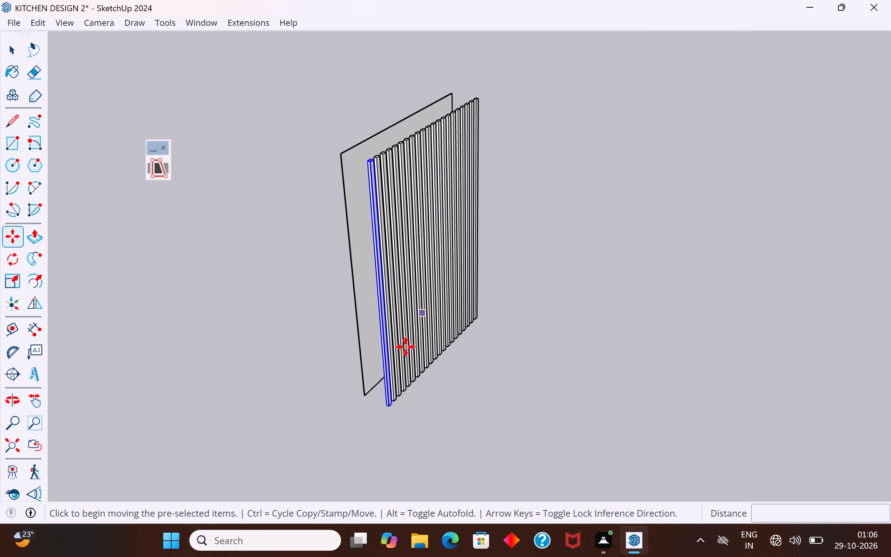
scroll(386, 417, up, 14)
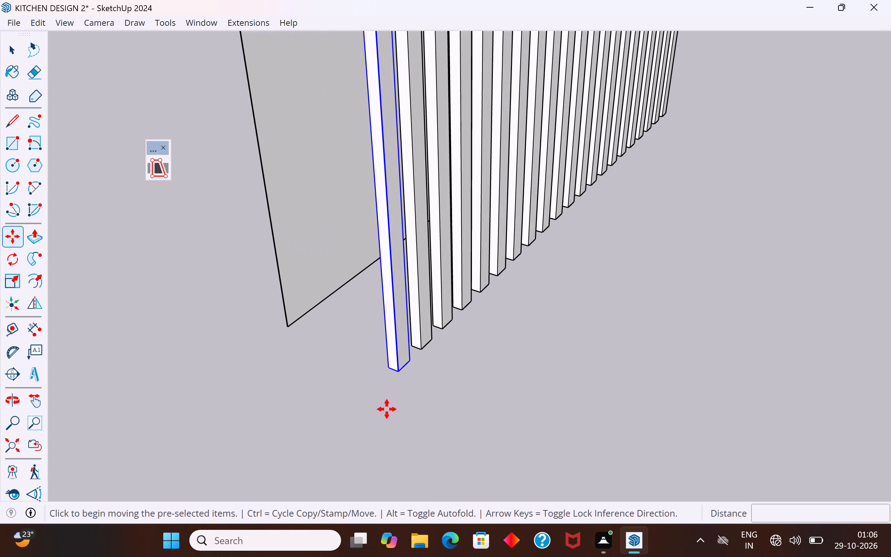
click(389, 376)
scroll(527, 278, down, 17)
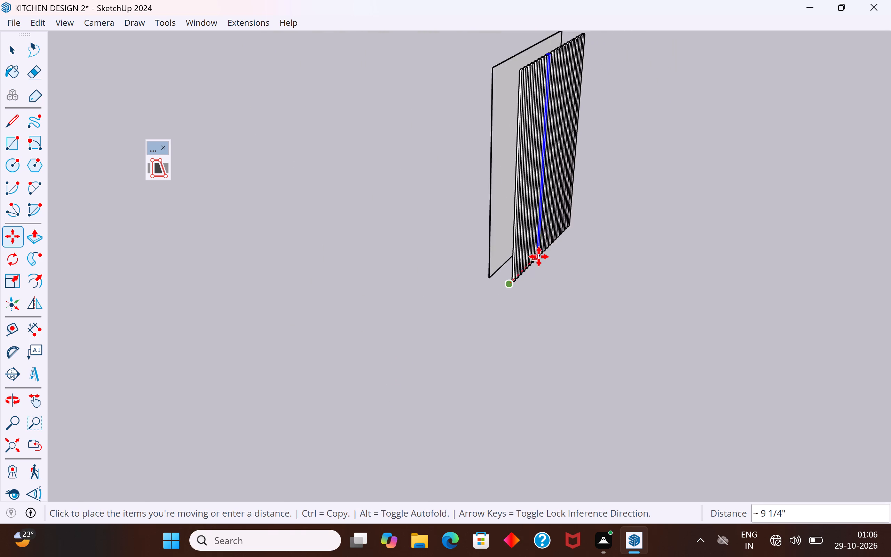
scroll(539, 257, down, 20)
scroll(539, 257, down, 7)
scroll(552, 321, up, 20)
scroll(552, 321, up, 12)
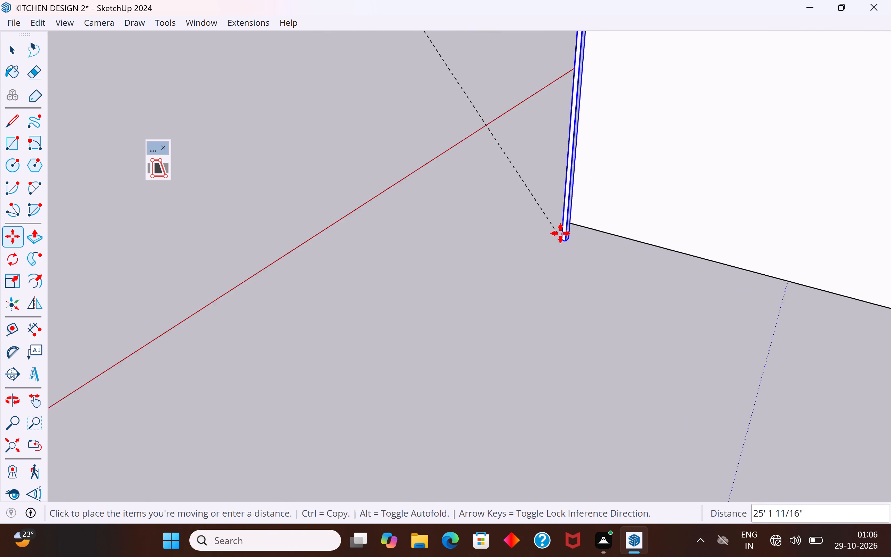
scroll(560, 233, up, 13)
click(560, 232)
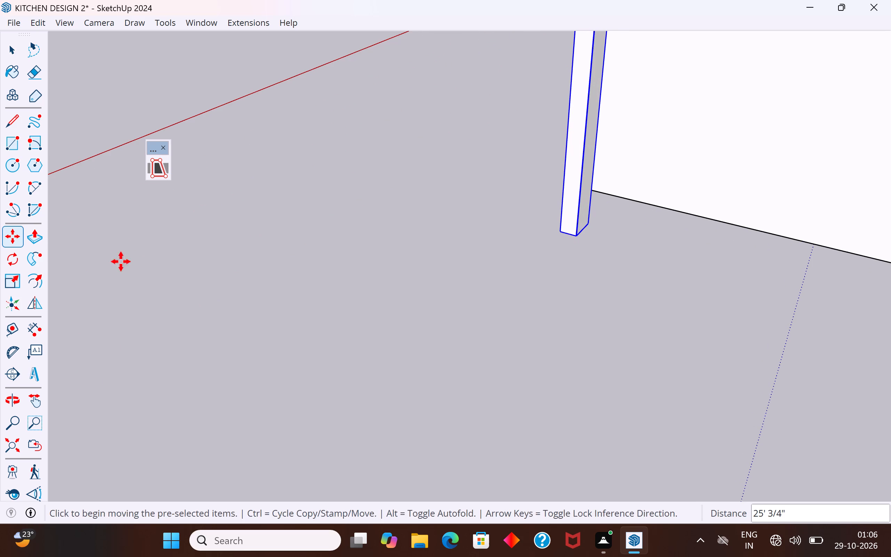
Rotate a copy of the strip 90° about the vertical axis at its bottom outer corner.
click(16, 263)
scroll(564, 213, up, 5)
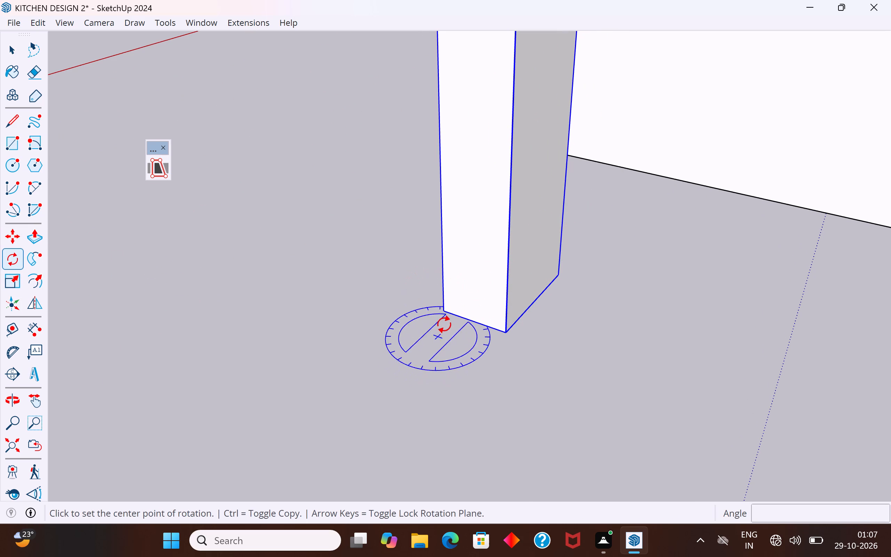
scroll(448, 319, up, 6)
scroll(448, 319, down, 4)
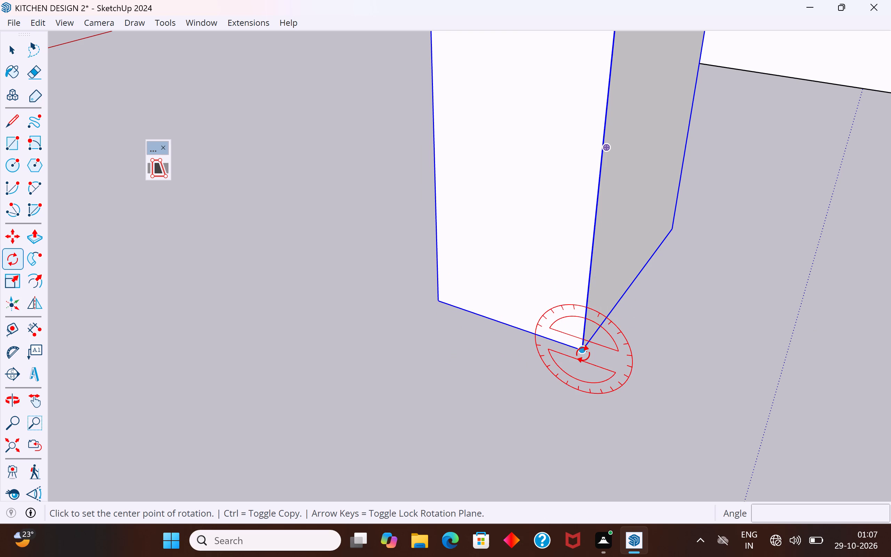
key(Right)
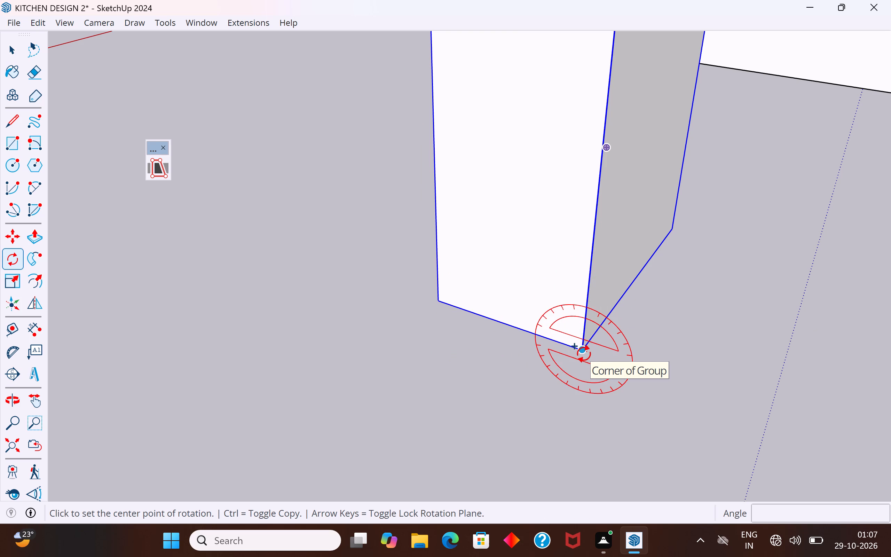
key(Up)
click(583, 354)
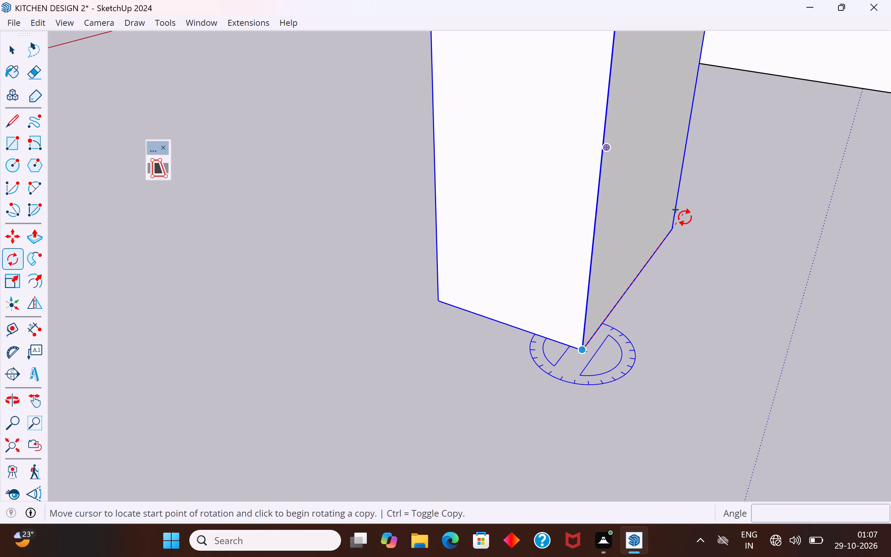
click(684, 218)
scroll(684, 218, down, 7)
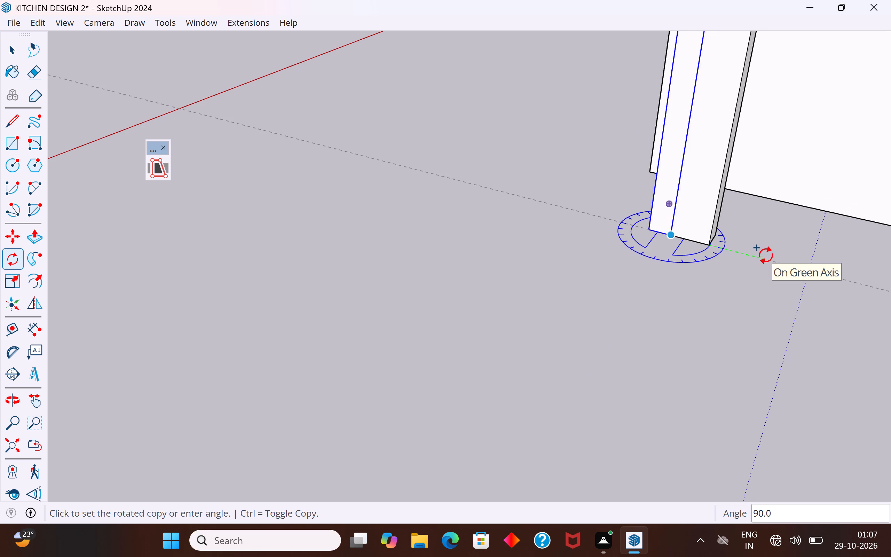
click(771, 258)
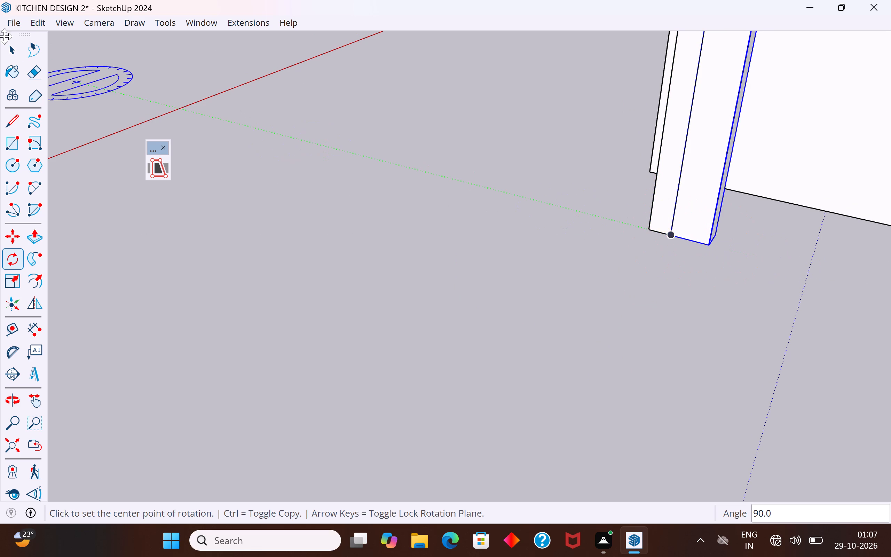
Delete the original unrotated strip at the long panel's end, keeping only the turned copy.
click(11, 48)
click(468, 274)
click(681, 219)
scroll(604, 275, down, 2)
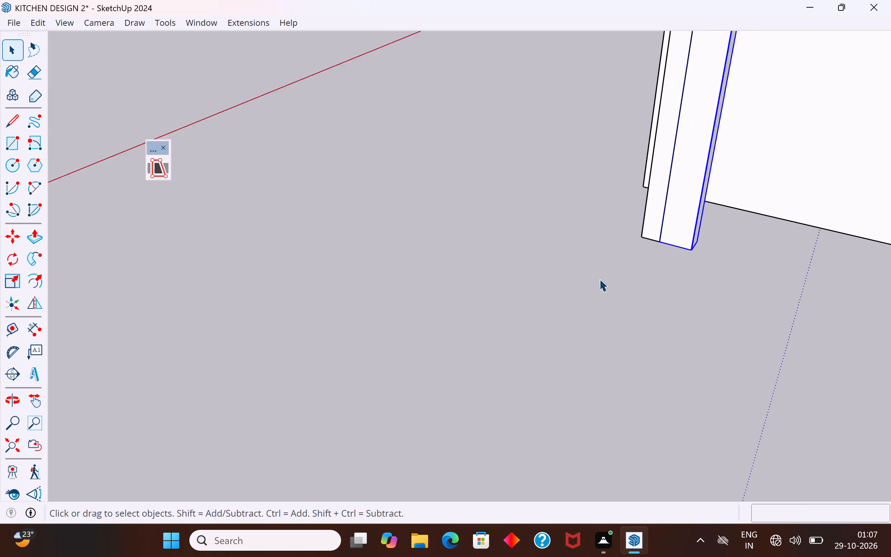
scroll(599, 279, down, 3)
middle_drag(589, 296, 759, 343)
click(596, 197)
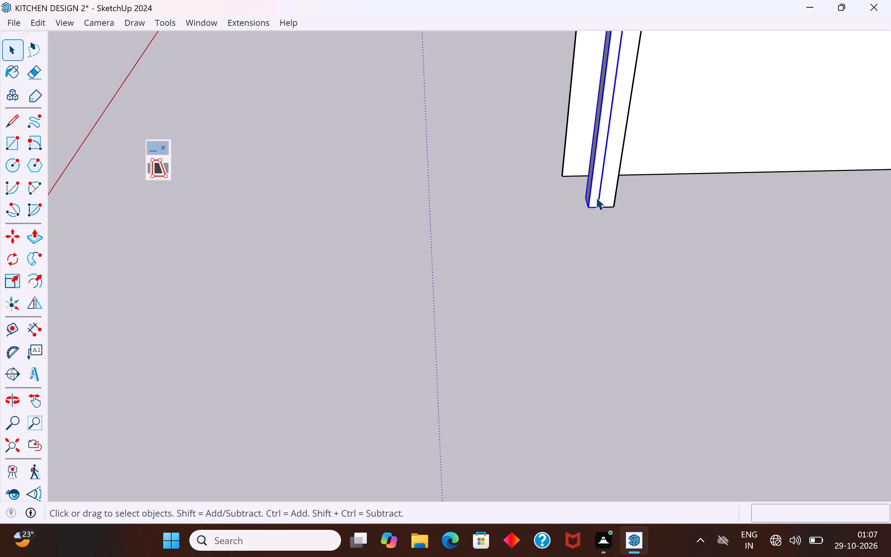
key(Delete)
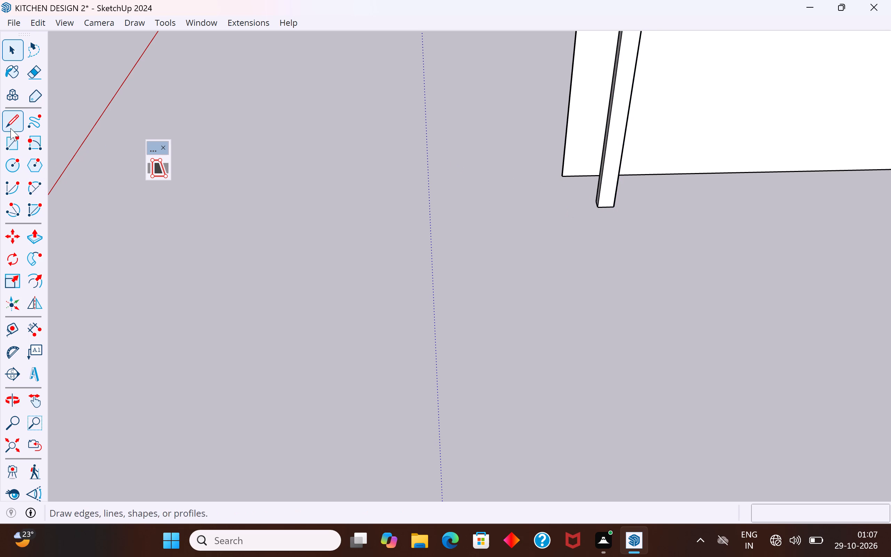
Draw a helper line about 2 1/16" long outward from the long panel's bottom corner beside the strip.
click(11, 120)
click(563, 179)
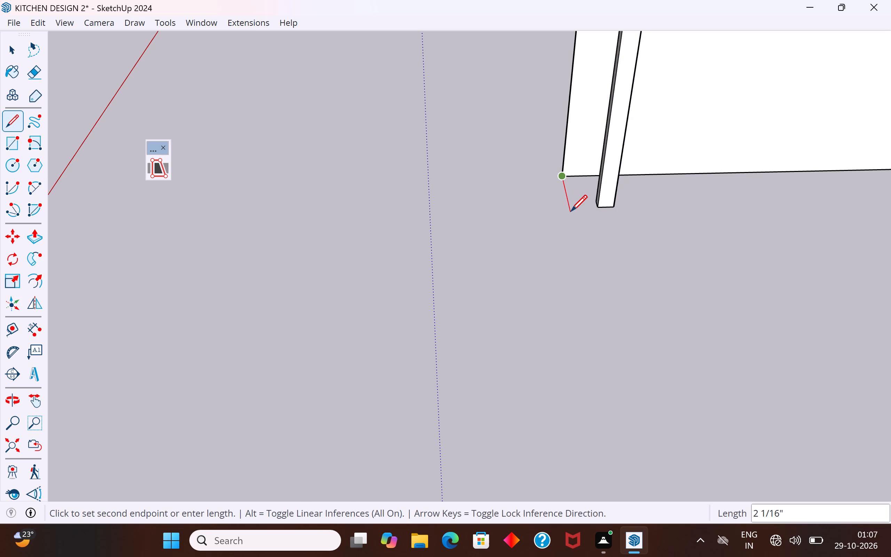
click(571, 212)
click(8, 46)
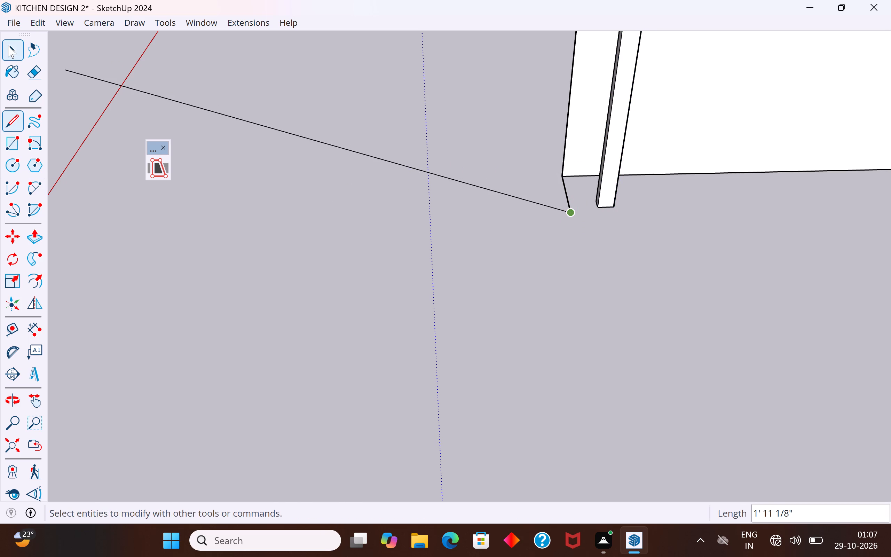
Move the turned strip about 15/16" along the panel's length so its rear bottom corner lands on the helper line.
middle_drag(600, 197, 742, 217)
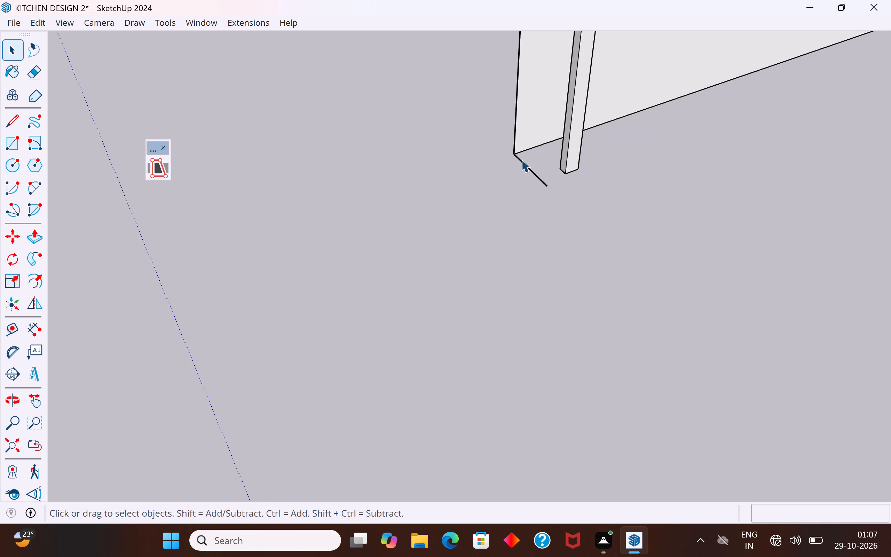
scroll(549, 158, up, 14)
click(562, 169)
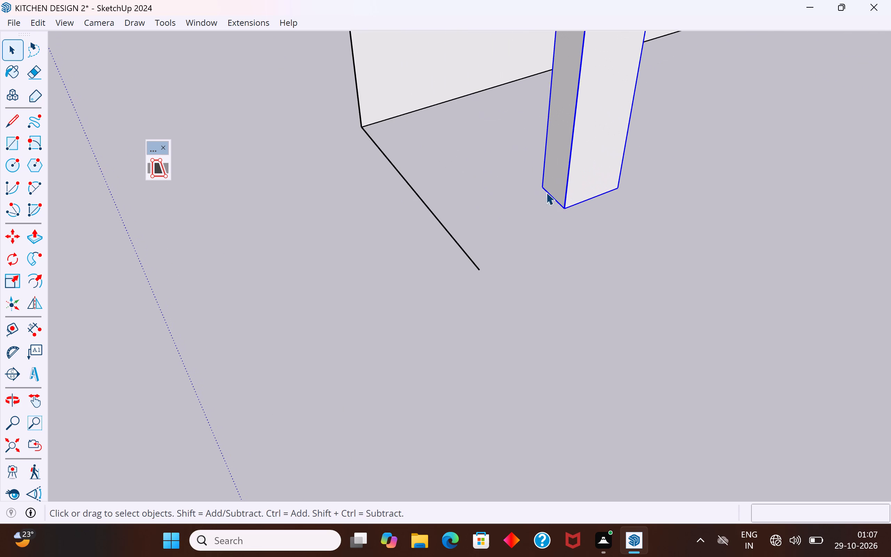
key(comma)
key(m)
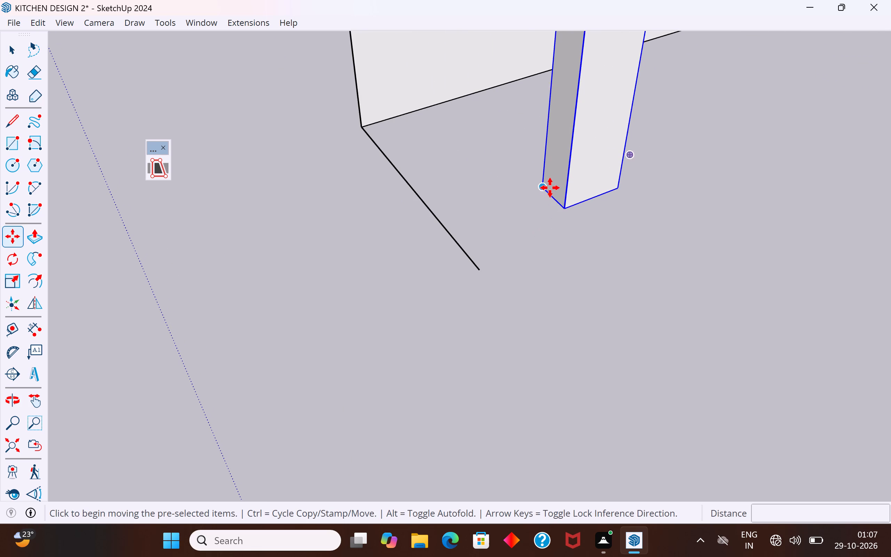
scroll(550, 188, up, 3)
click(534, 187)
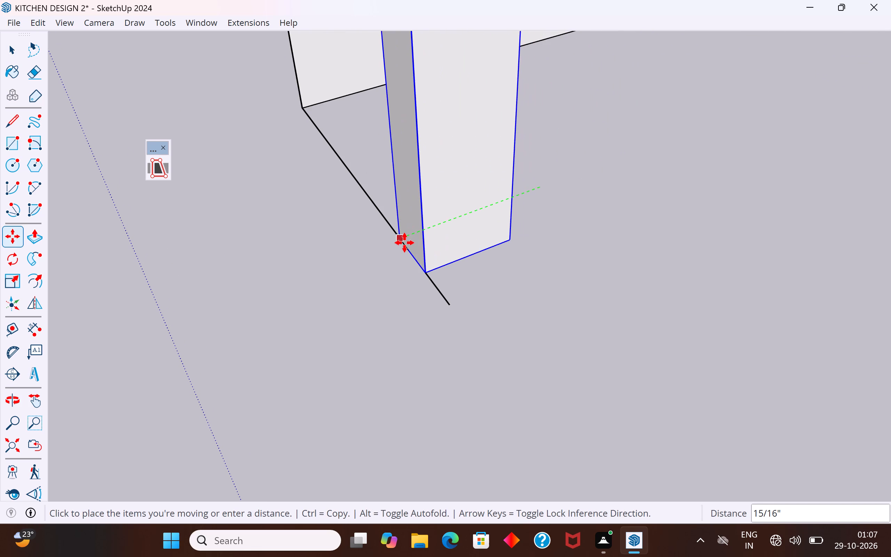
click(404, 244)
Delete the helper line at the long panel's bottom corner.
click(8, 53)
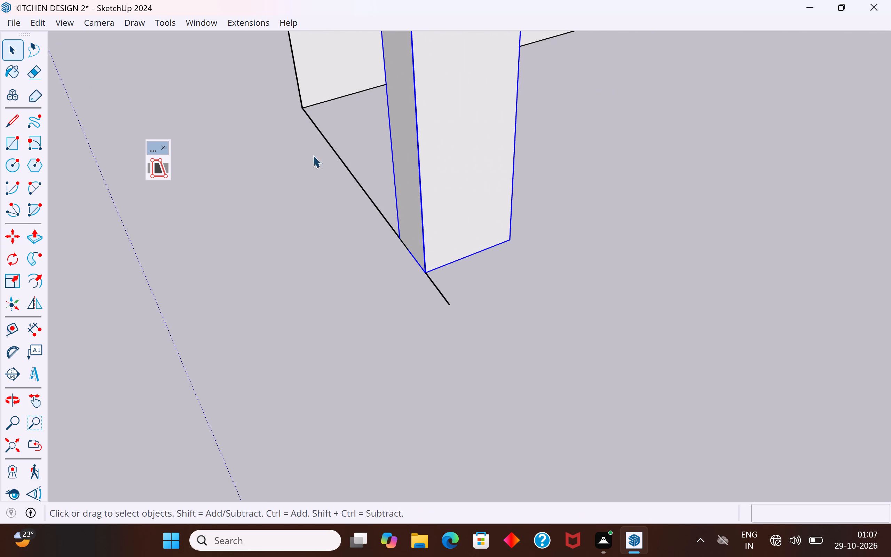
drag(338, 127, 305, 187)
key(Delete)
Open the strip's group and push/pull its top face up about 4" to lengthen the strip.
scroll(230, 301, down, 8)
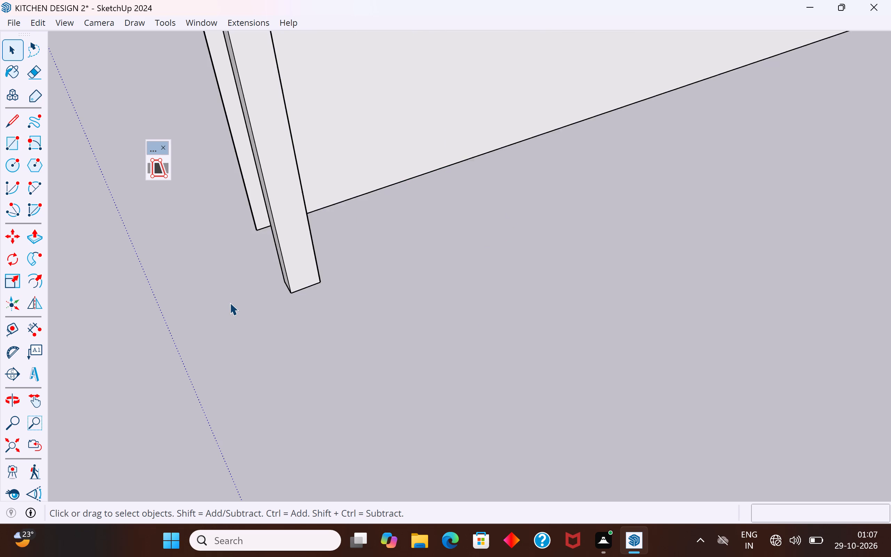
scroll(230, 303, down, 20)
scroll(230, 303, down, 1)
scroll(275, 274, down, 6)
middle_drag(372, 300, 238, 286)
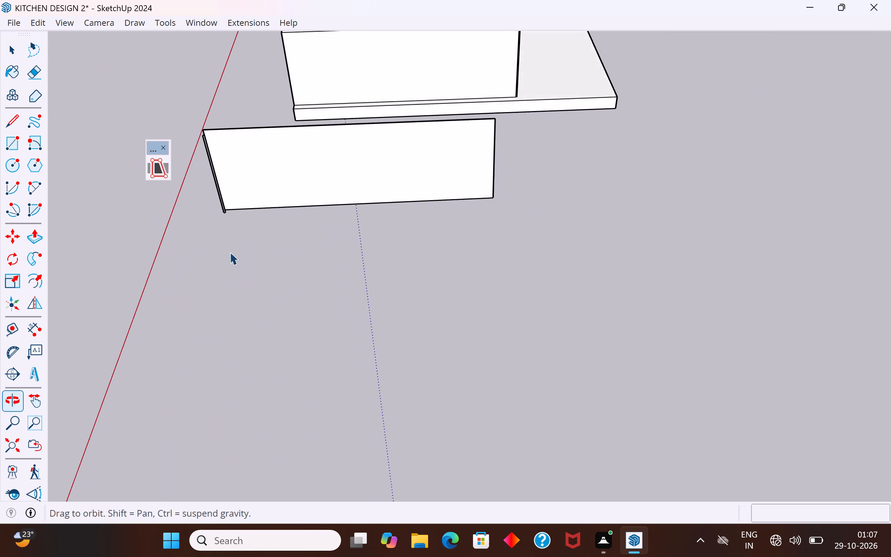
scroll(195, 117, up, 12)
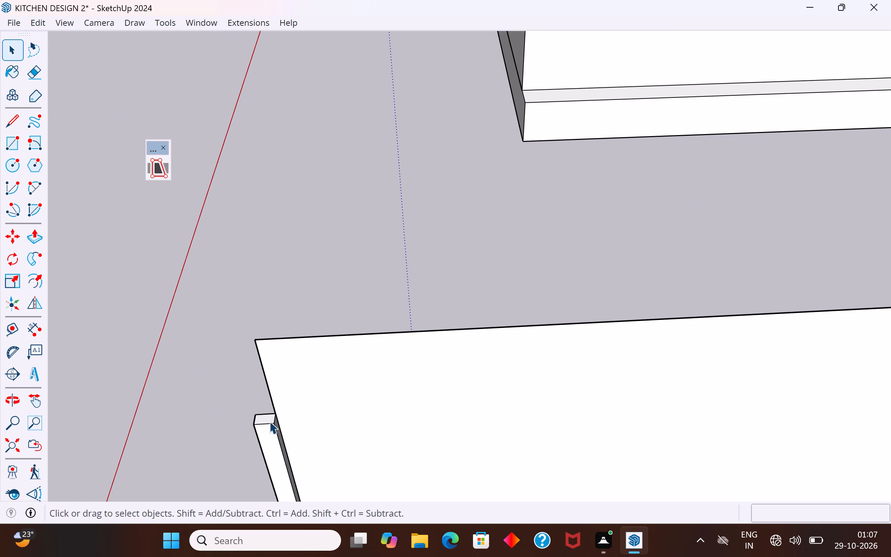
double_click(269, 419)
click(265, 417)
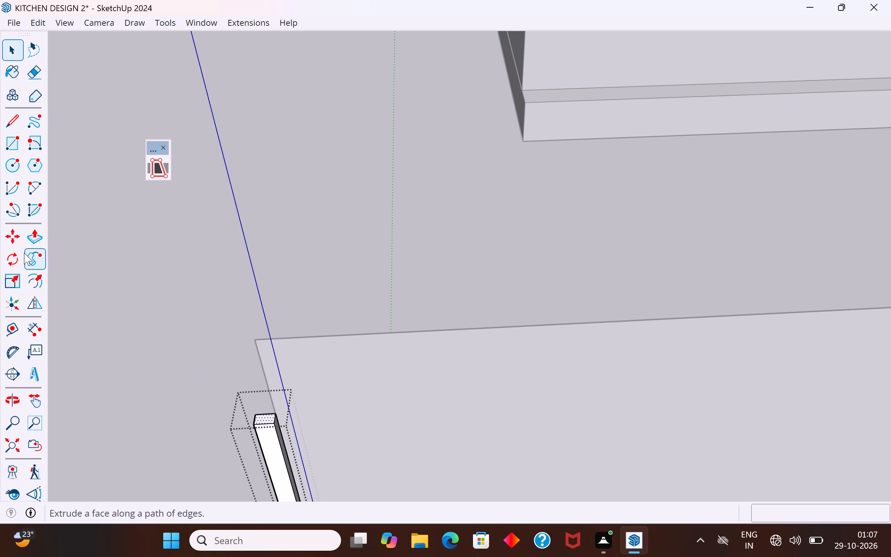
click(38, 240)
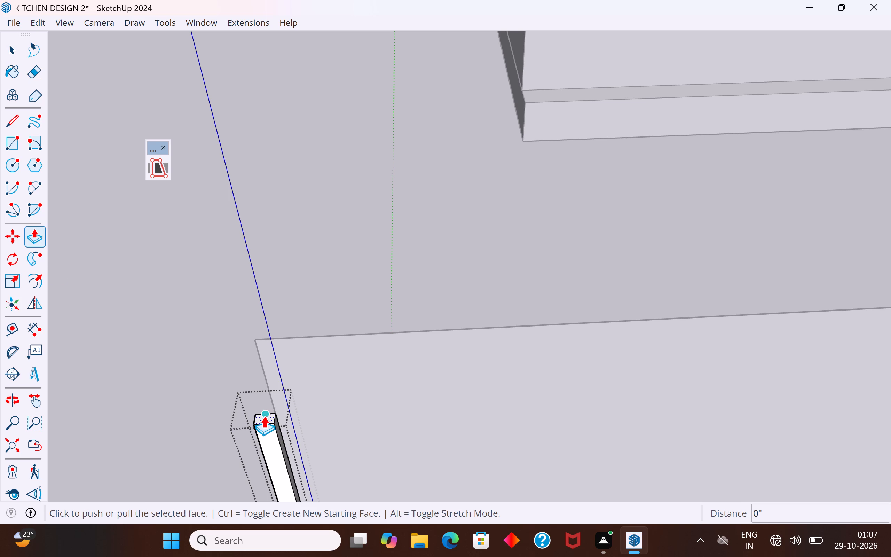
click(264, 416)
click(246, 303)
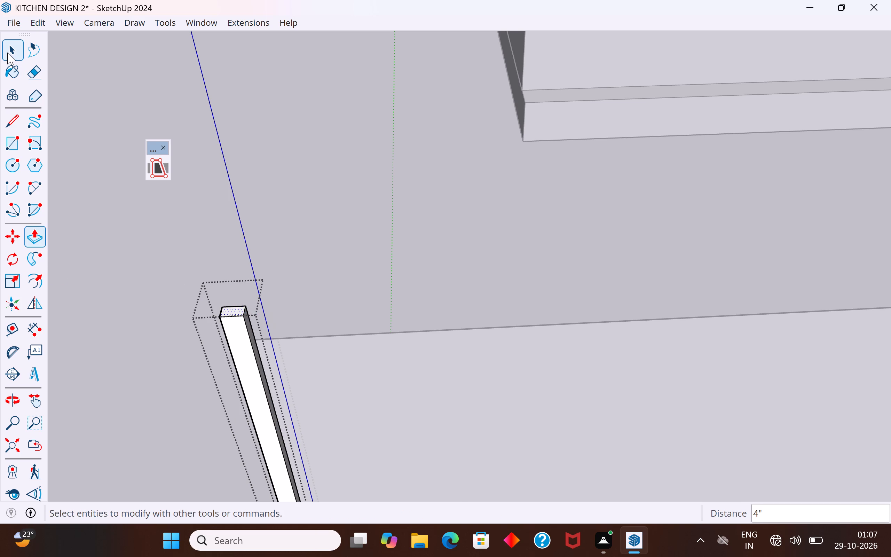
click(7, 53)
click(245, 245)
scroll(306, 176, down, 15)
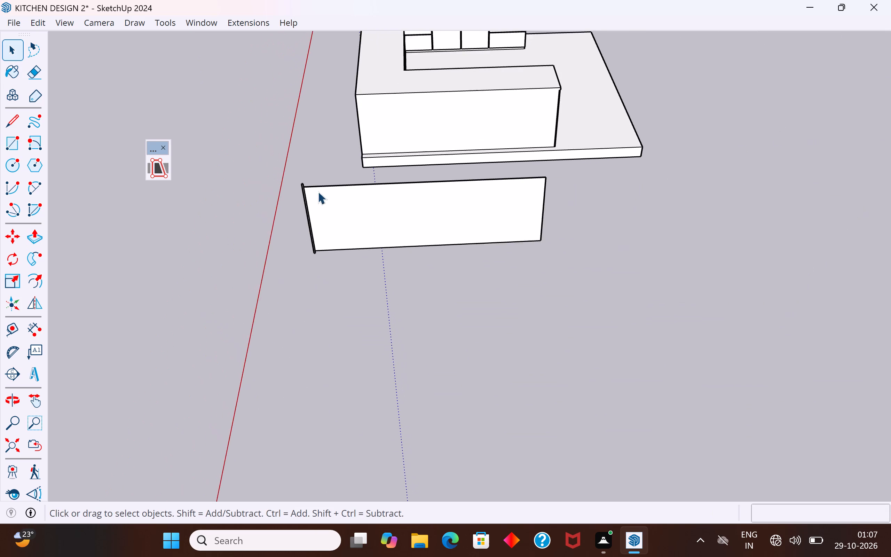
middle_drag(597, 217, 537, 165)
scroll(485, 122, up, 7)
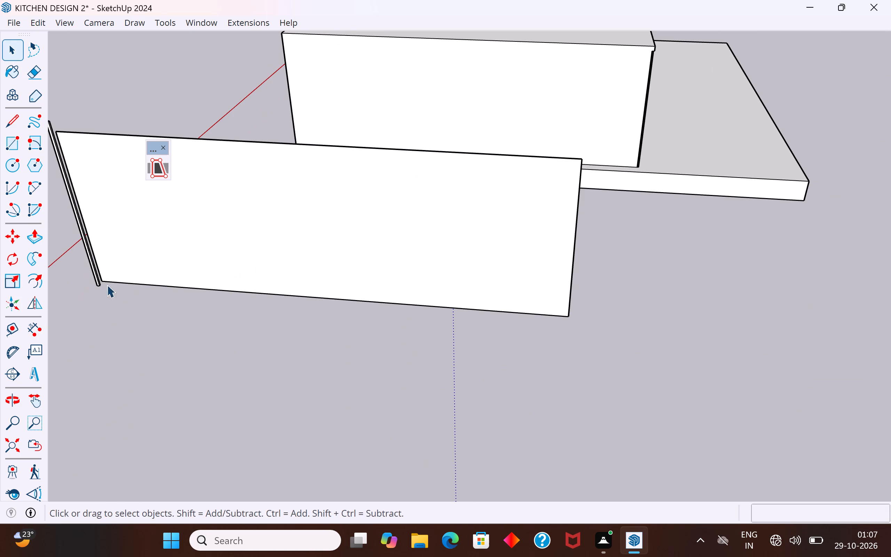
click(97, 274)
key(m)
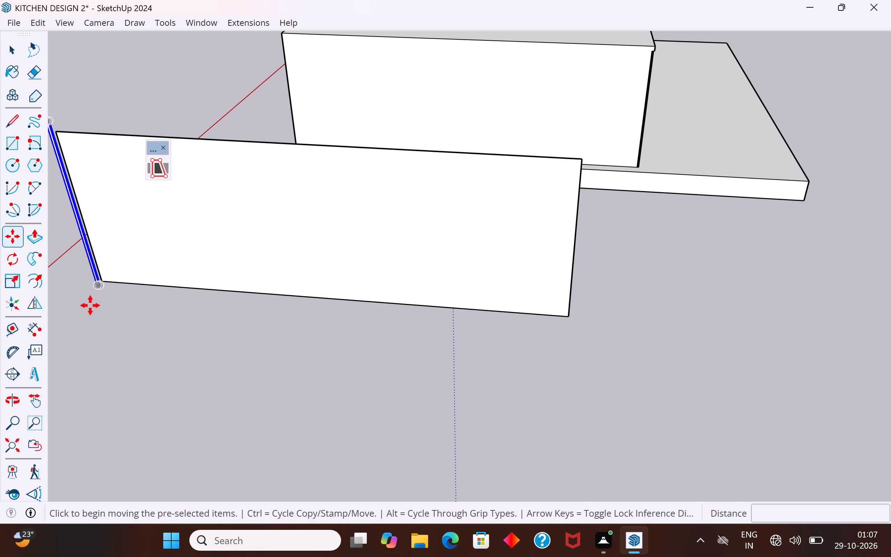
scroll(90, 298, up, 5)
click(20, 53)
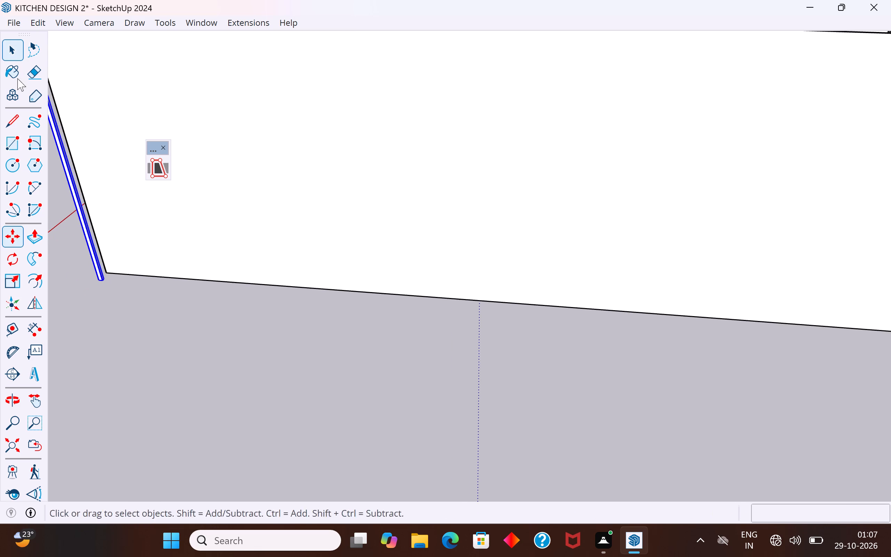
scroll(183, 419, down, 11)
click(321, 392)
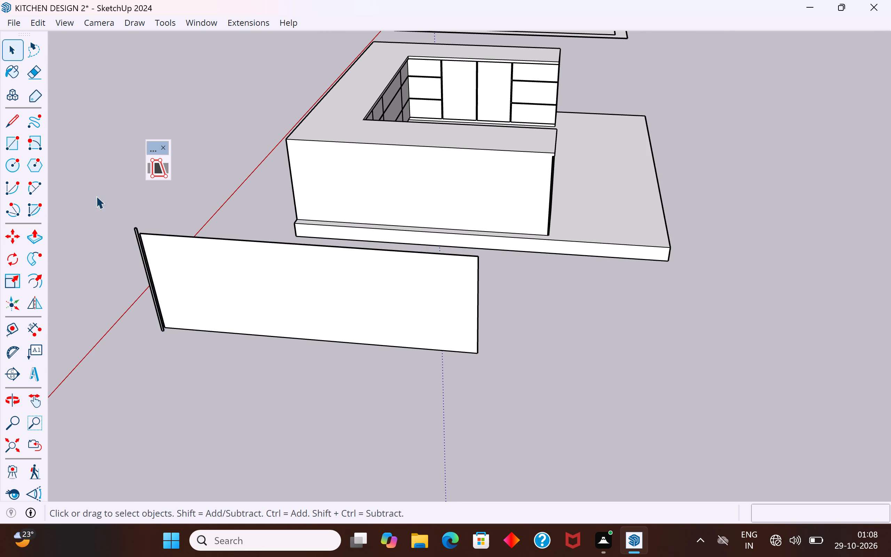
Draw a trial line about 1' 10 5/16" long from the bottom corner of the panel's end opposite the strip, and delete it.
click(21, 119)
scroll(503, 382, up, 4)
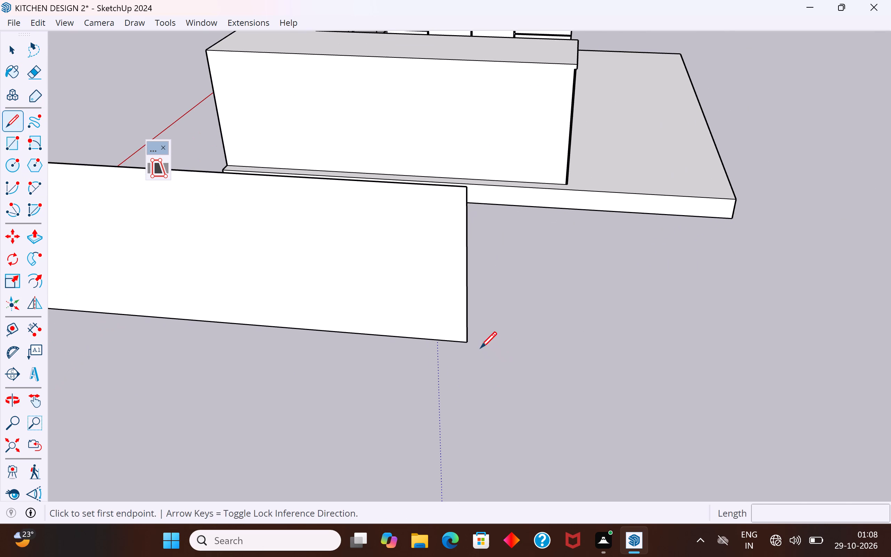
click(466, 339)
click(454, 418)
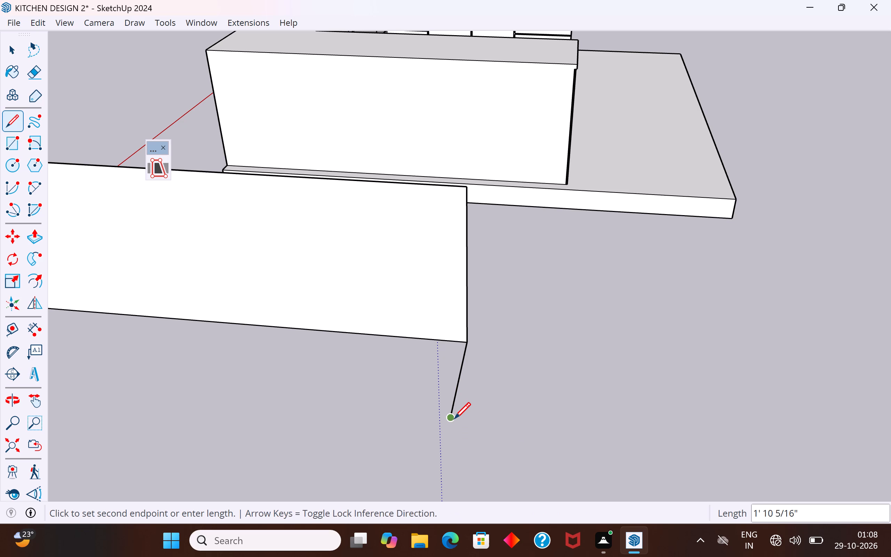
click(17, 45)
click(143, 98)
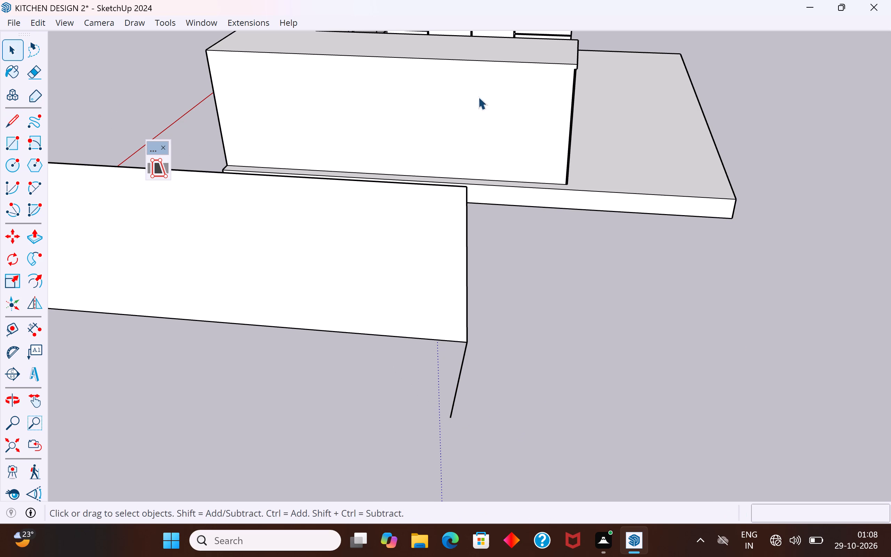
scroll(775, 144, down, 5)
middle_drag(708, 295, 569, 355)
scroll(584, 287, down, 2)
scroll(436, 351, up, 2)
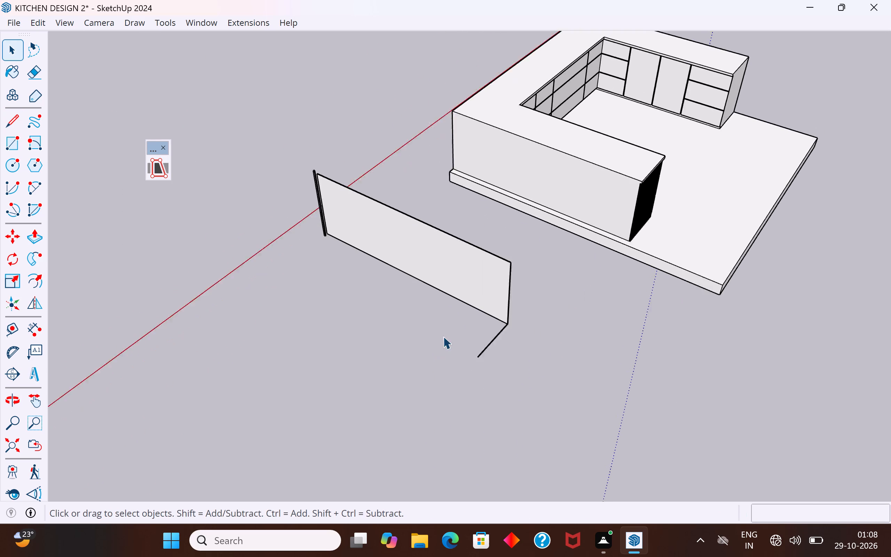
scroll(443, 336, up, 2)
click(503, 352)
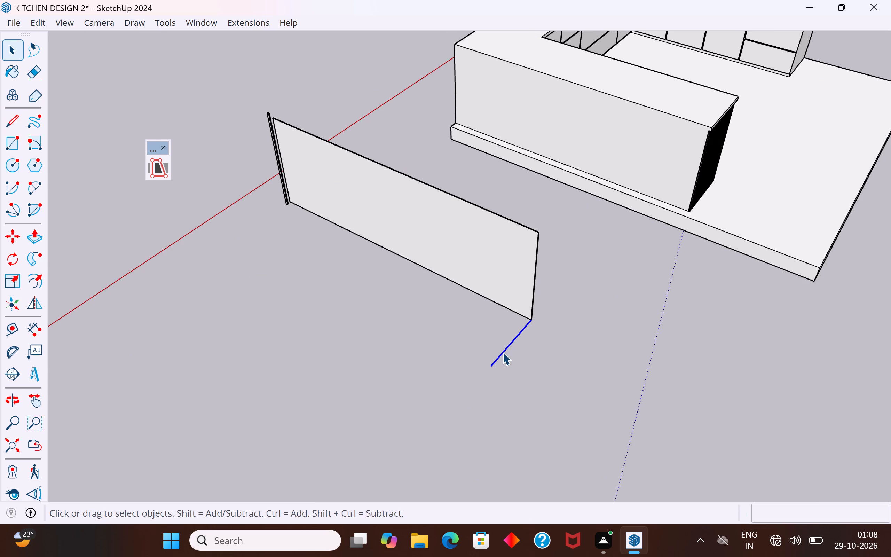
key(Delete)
Draw a helper line outward, perpendicular to the long panel, from the bottom corner of its end opposite the strip.
click(9, 119)
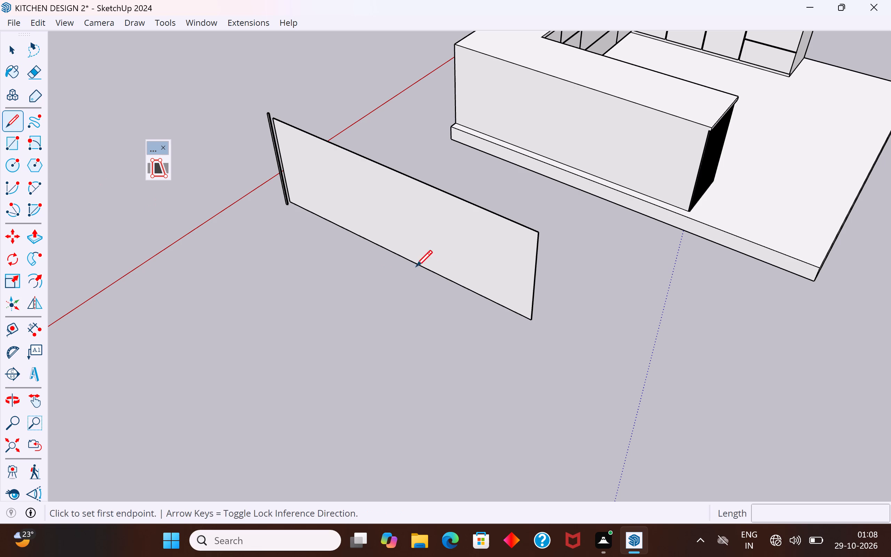
click(530, 324)
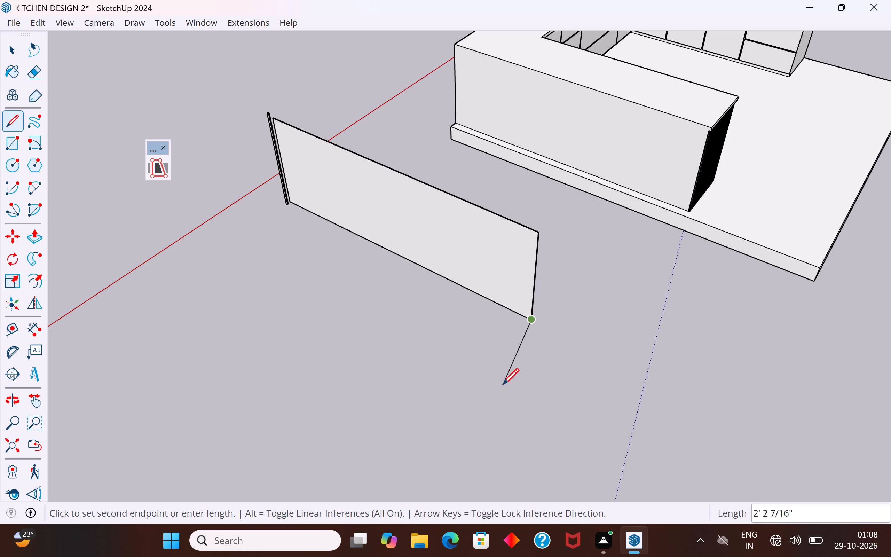
click(486, 393)
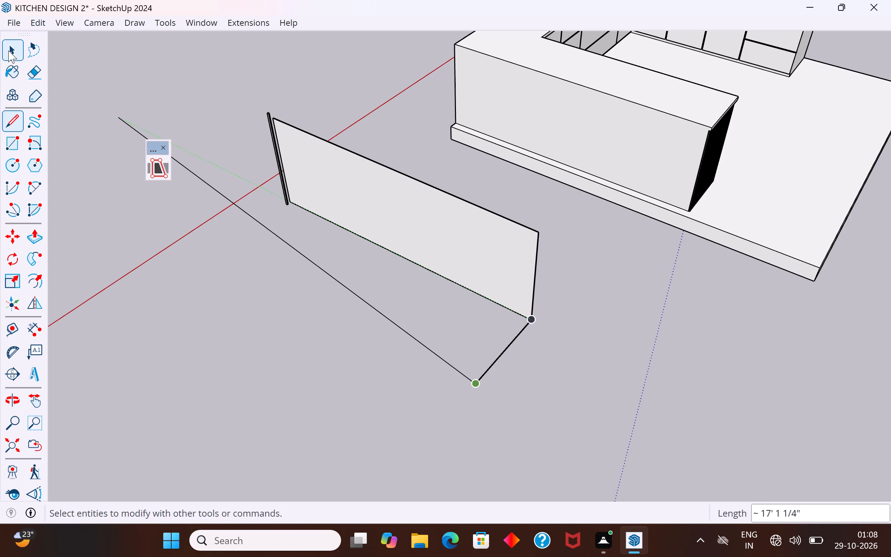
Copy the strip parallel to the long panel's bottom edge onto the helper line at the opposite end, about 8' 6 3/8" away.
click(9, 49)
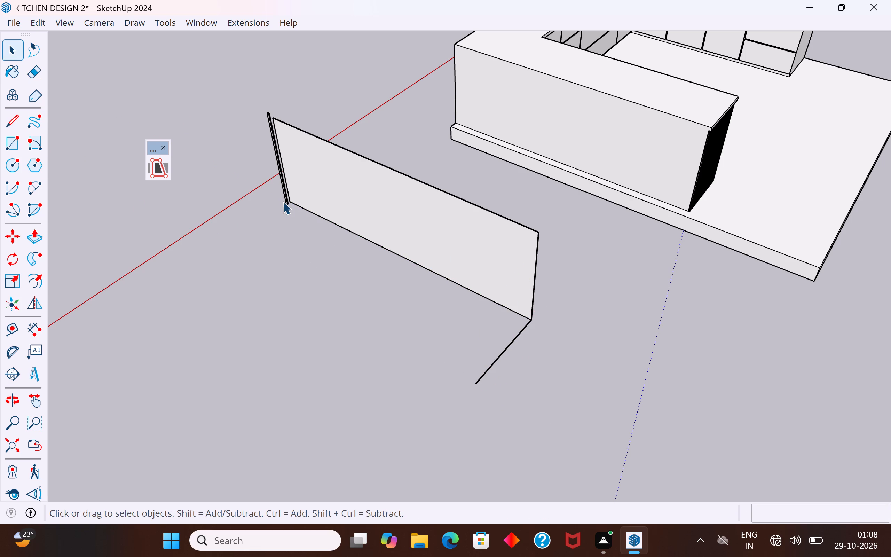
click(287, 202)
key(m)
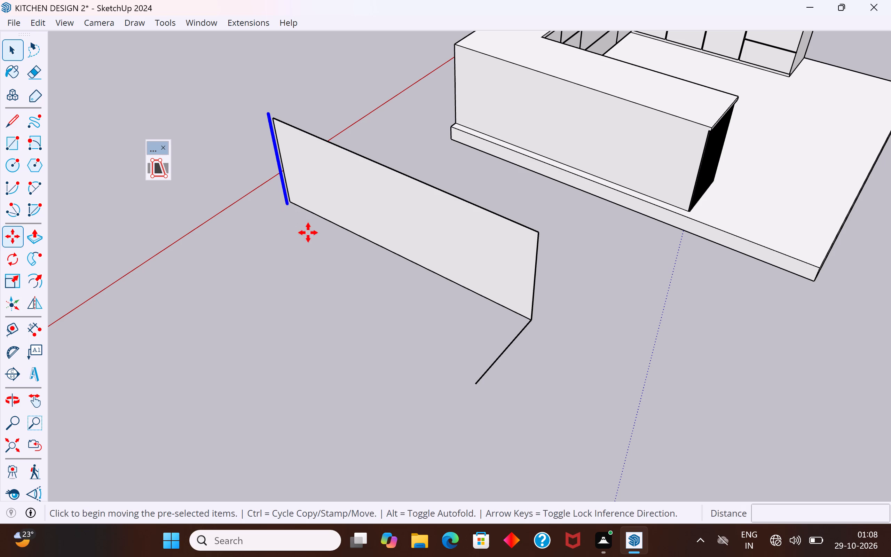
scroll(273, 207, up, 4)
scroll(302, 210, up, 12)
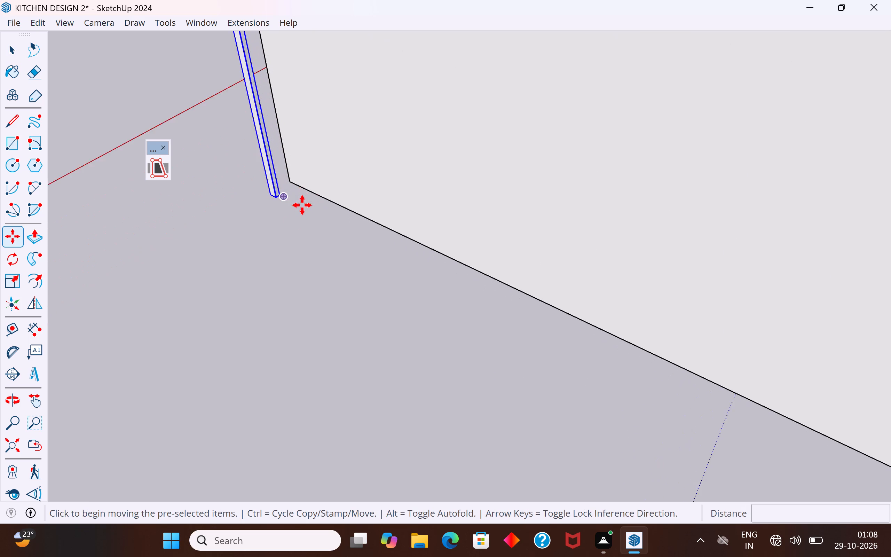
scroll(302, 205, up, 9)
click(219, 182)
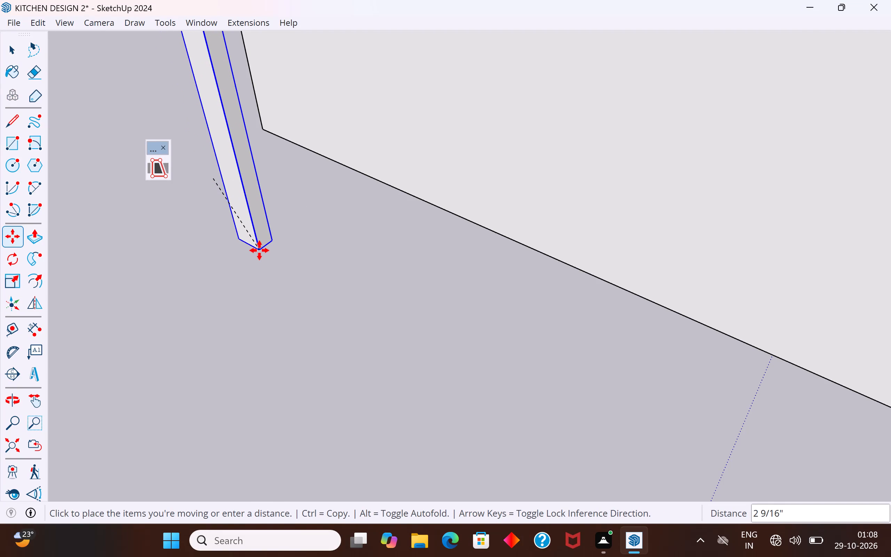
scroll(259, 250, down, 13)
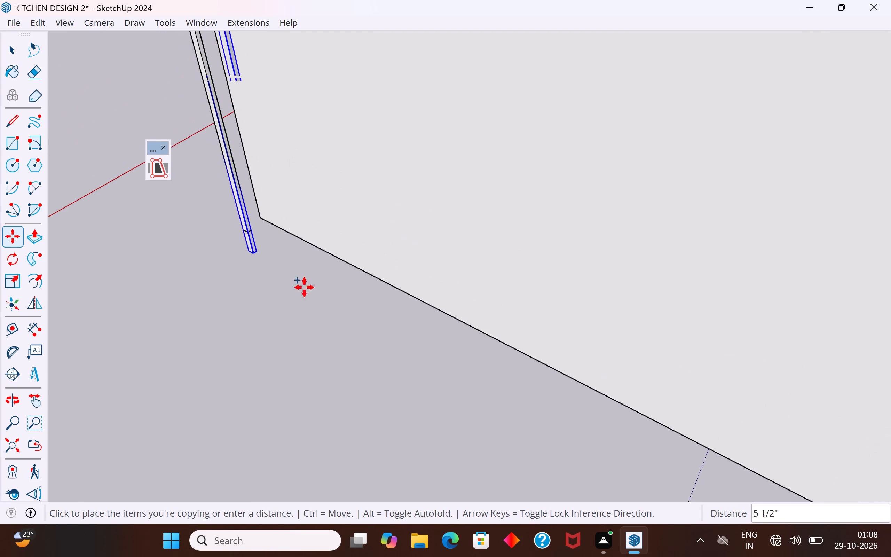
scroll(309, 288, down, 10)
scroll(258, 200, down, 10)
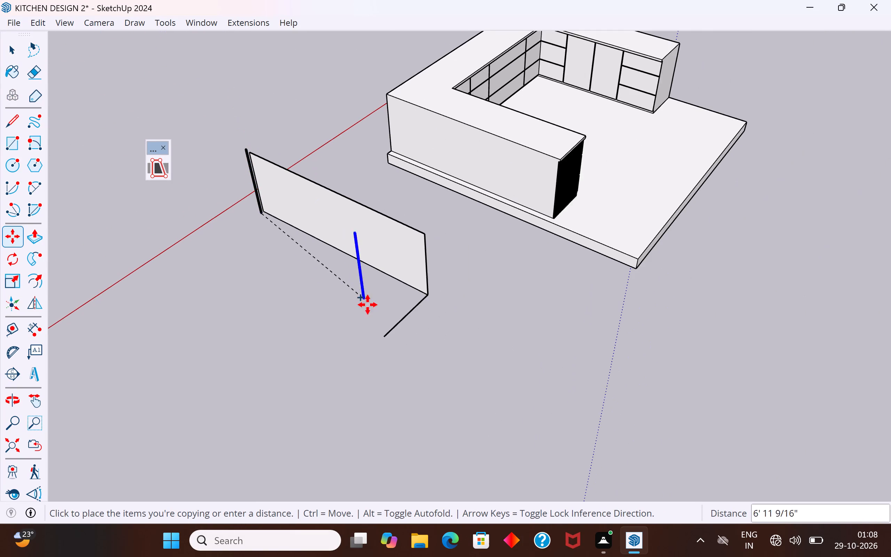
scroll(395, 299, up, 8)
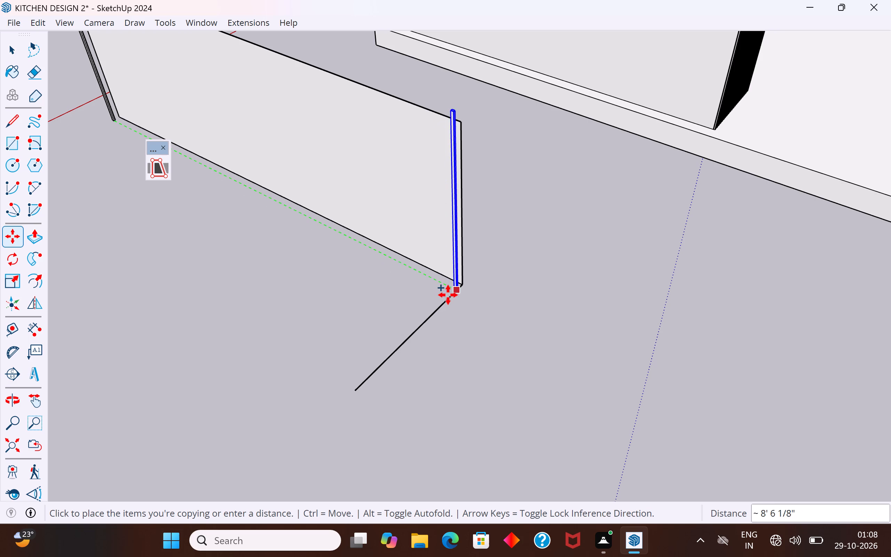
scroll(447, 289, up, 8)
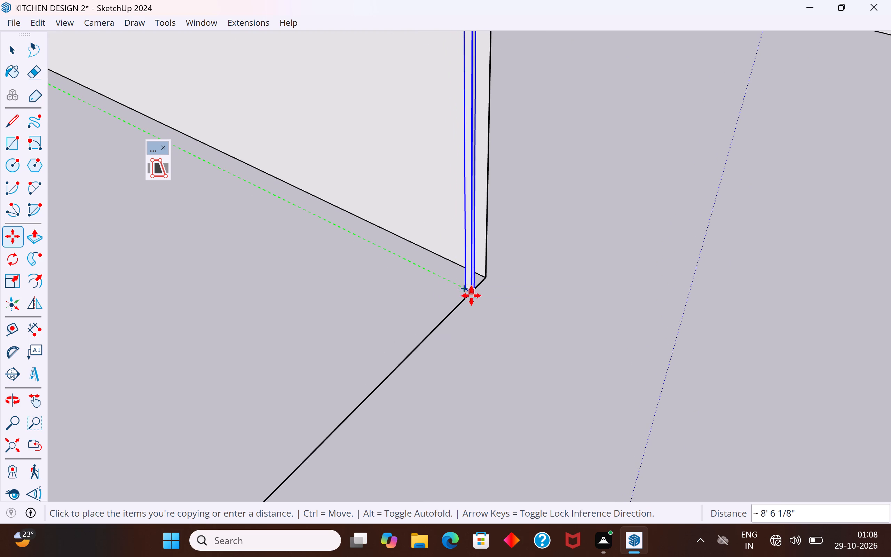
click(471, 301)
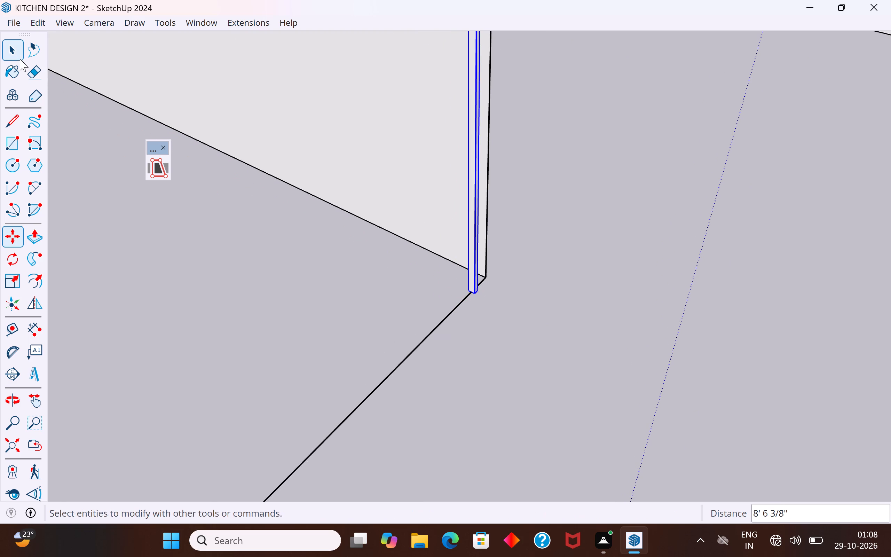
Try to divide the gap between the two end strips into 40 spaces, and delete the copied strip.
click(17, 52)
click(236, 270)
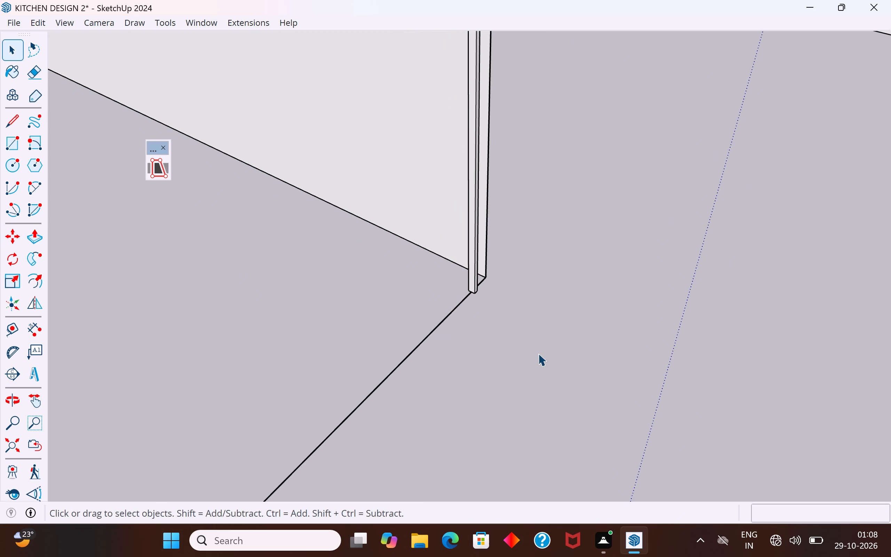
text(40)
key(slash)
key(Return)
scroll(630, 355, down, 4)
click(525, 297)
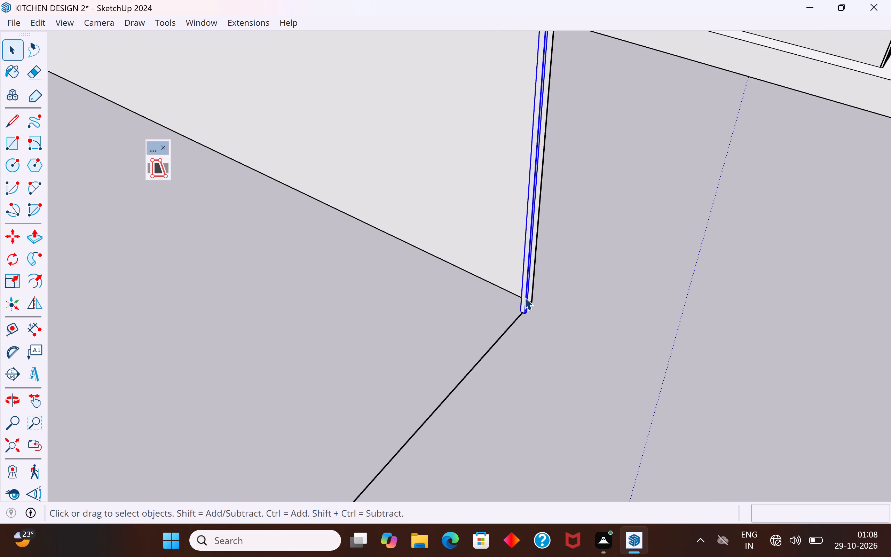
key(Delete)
Copy the remaining strip along the long panel onto the helper line at the opposite end, about 8' 6 1/8" away.
scroll(543, 347, down, 12)
middle_drag(384, 268, 408, 230)
click(301, 207)
scroll(301, 207, up, 4)
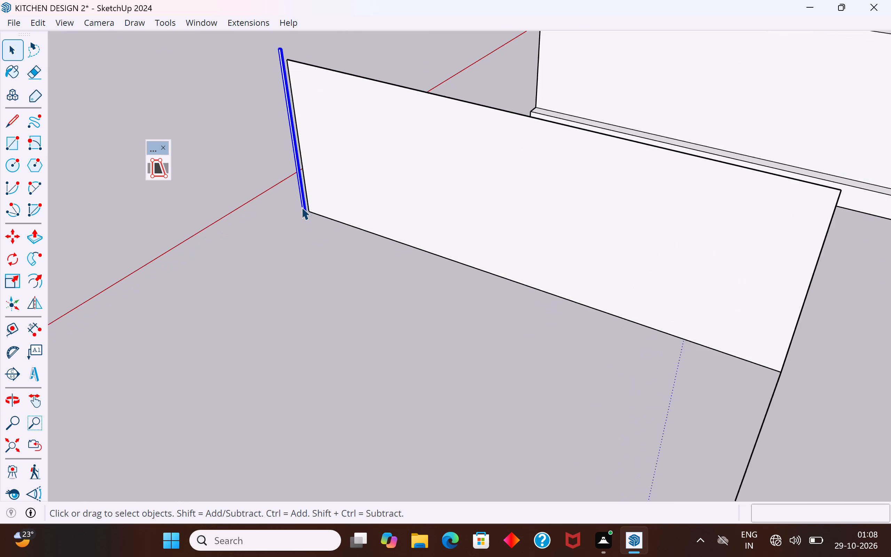
scroll(301, 207, up, 14)
key(m)
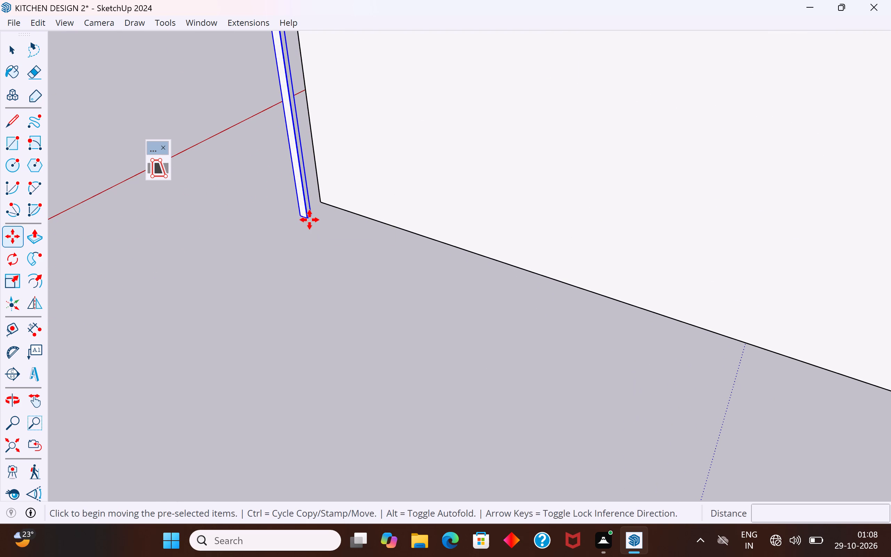
scroll(311, 220, up, 8)
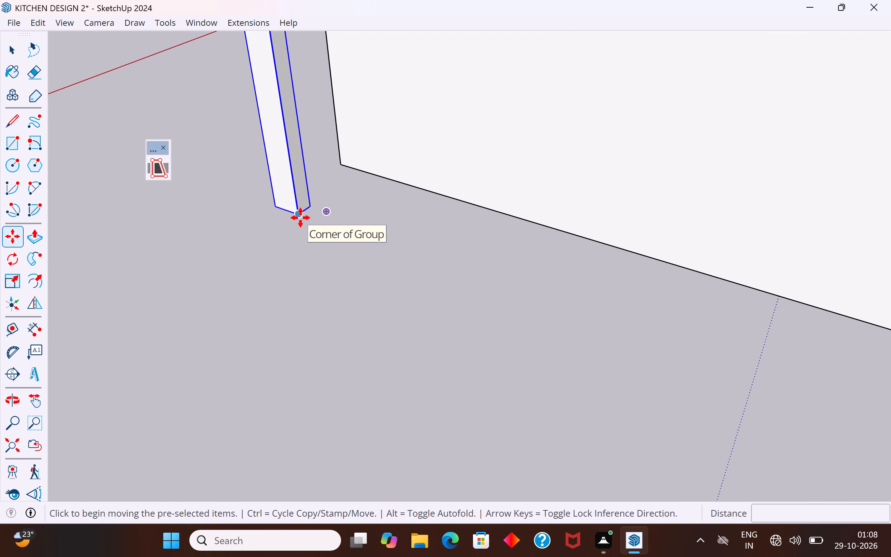
click(300, 218)
scroll(361, 270, down, 17)
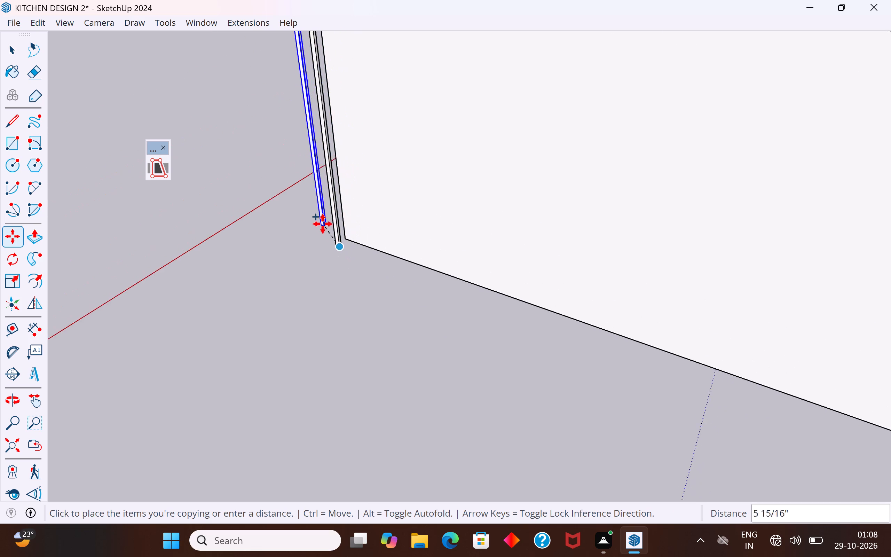
scroll(313, 213, down, 12)
scroll(497, 302, up, 10)
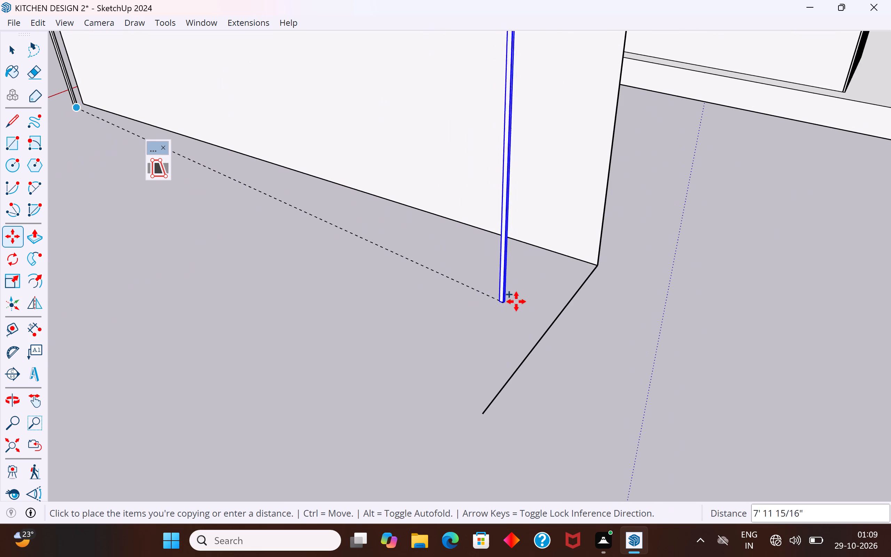
scroll(578, 274, up, 5)
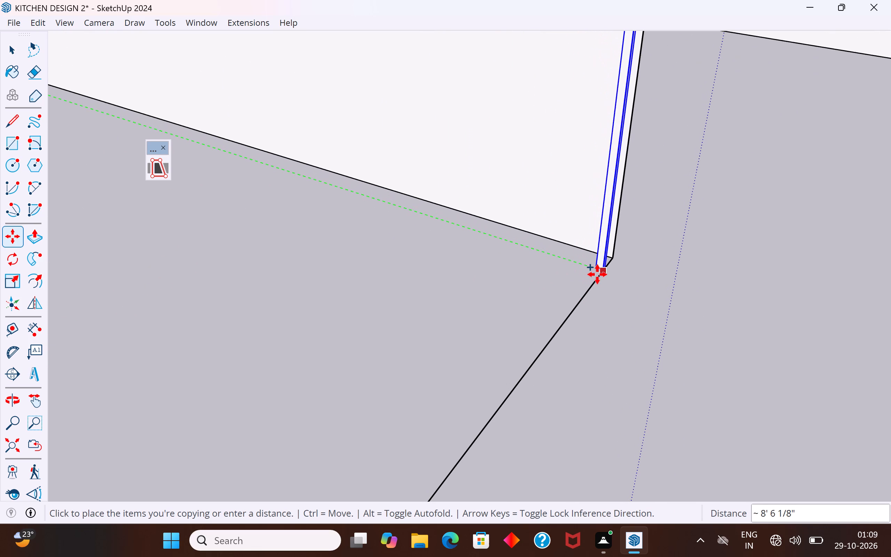
click(597, 274)
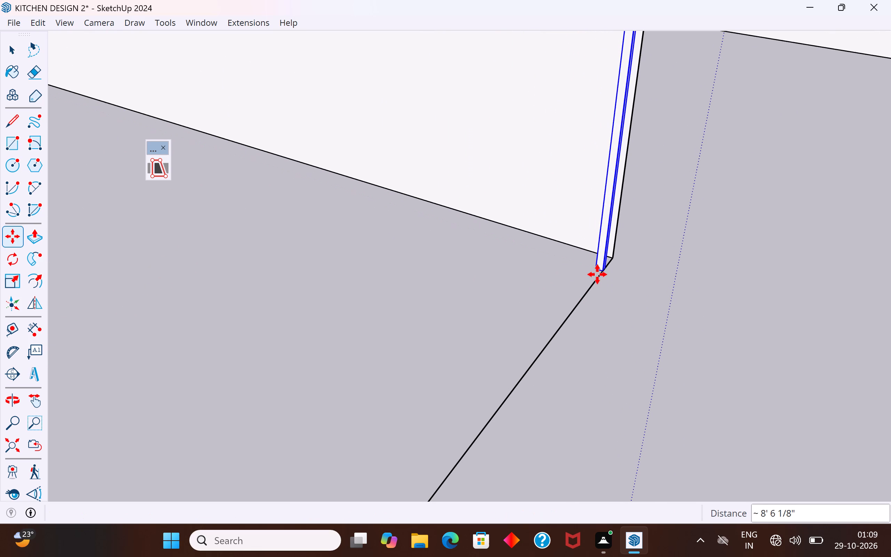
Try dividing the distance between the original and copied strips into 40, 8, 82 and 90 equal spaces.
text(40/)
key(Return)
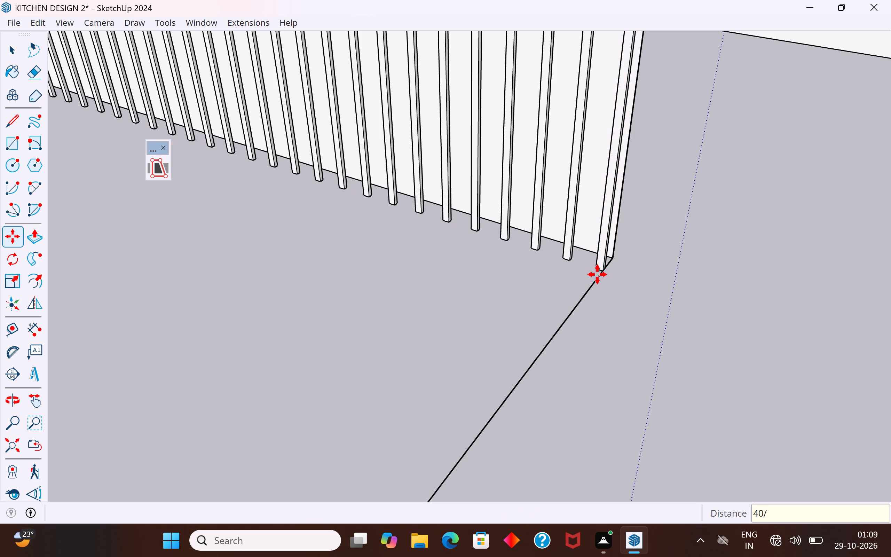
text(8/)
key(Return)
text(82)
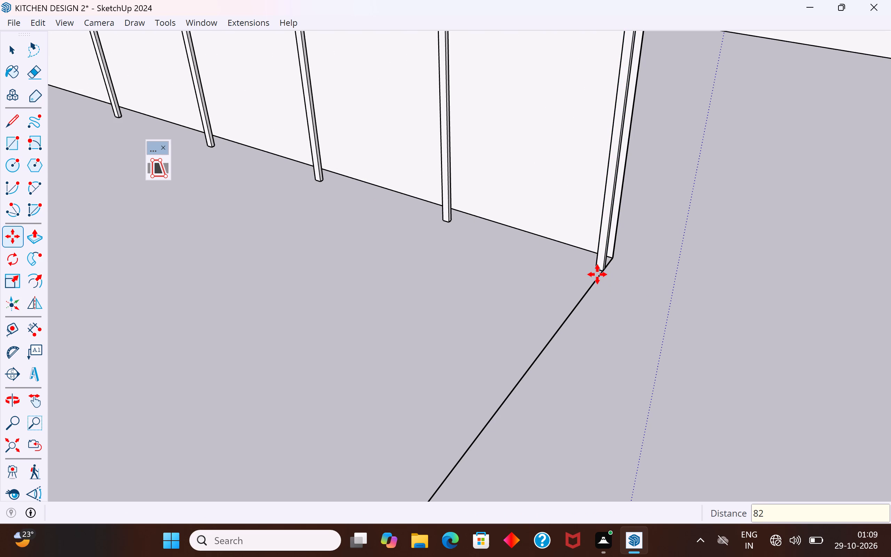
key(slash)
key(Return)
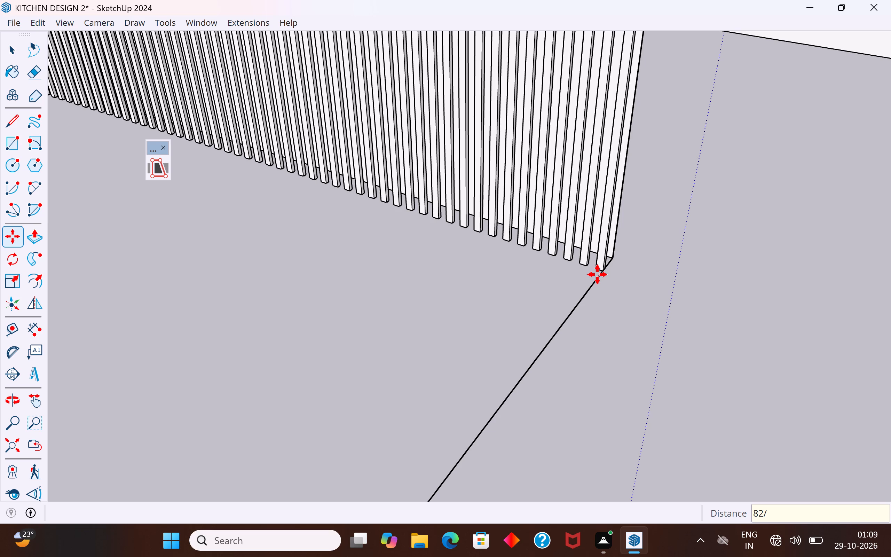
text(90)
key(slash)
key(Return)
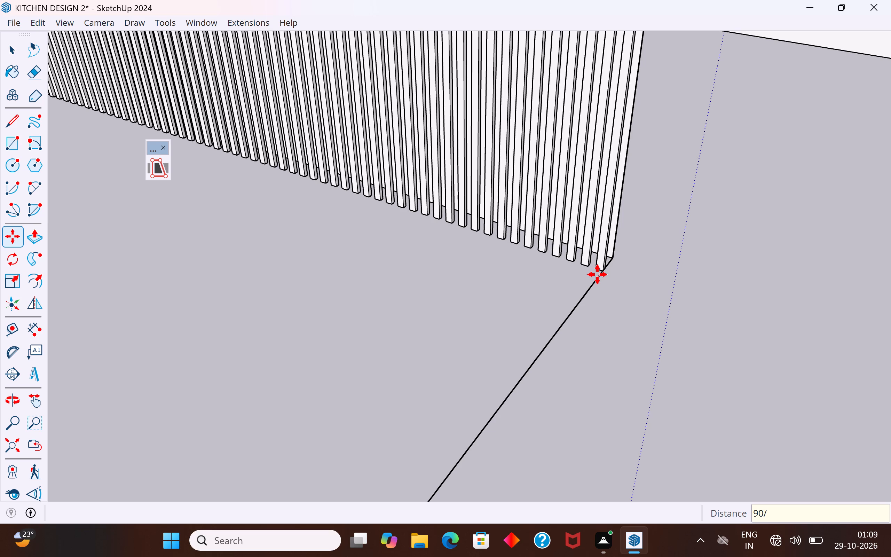
Divide the distance between the original and copied strips into 100 equal spaces, filling it with strip copies.
text(100)
key(slash)
key(Return)
scroll(597, 274, down, 8)
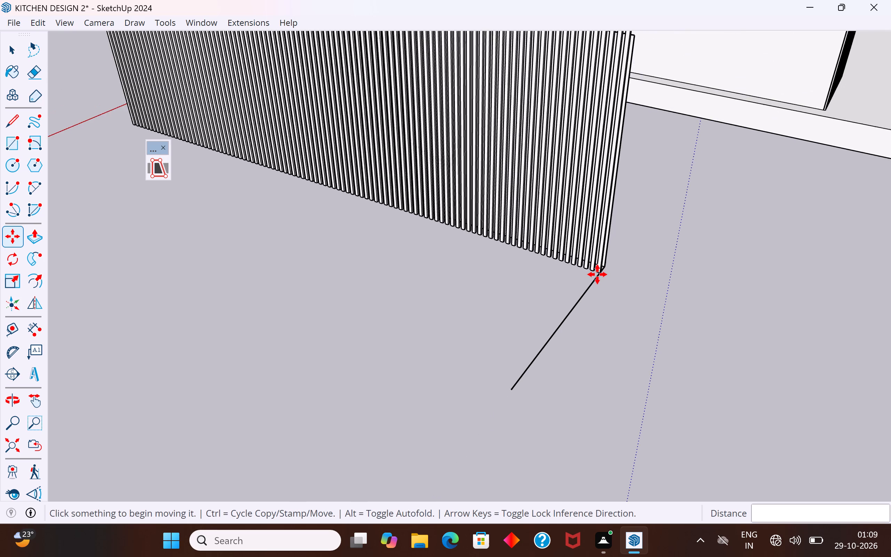
scroll(597, 274, down, 6)
scroll(597, 274, up, 5)
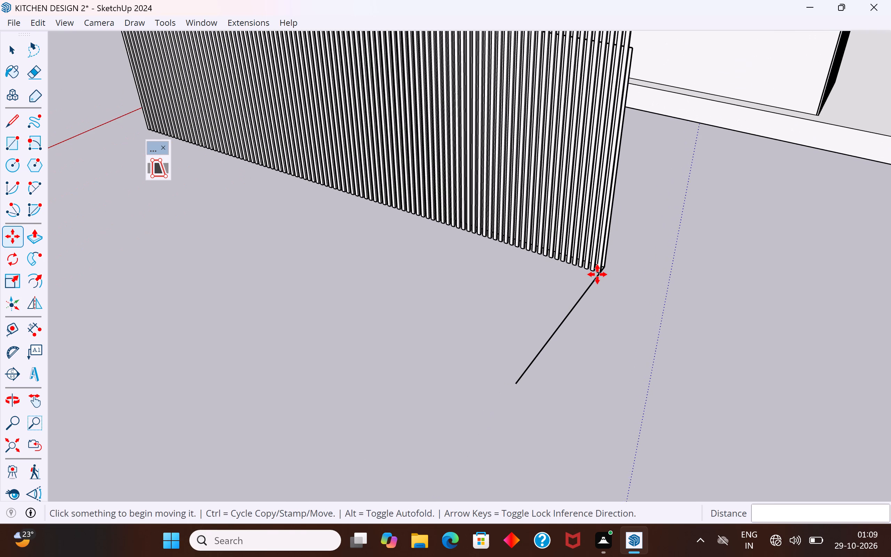
key(Return)
Move the plain long panel face about 1' 6 5/16" away from the strips, perpendicular to the row.
click(17, 55)
click(257, 298)
triple_click(425, 139)
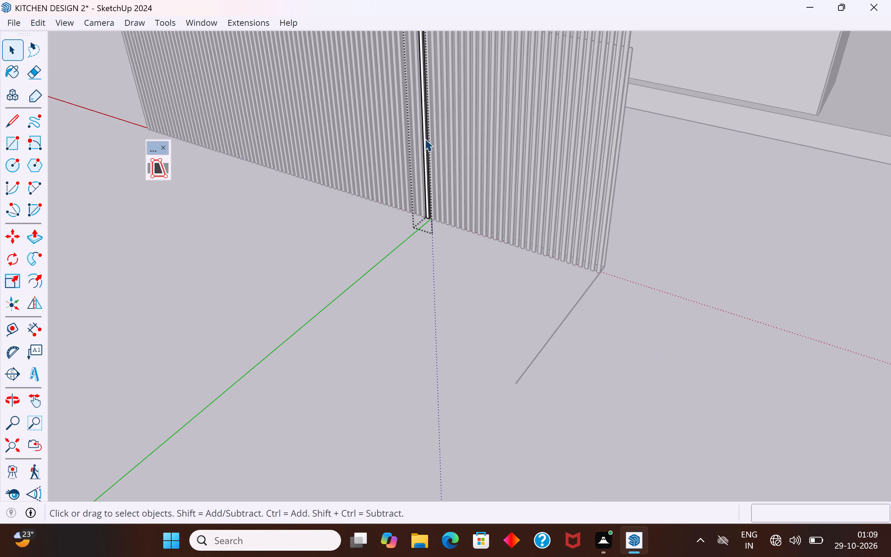
scroll(561, 351, down, 5)
middle_drag(670, 281, 464, 426)
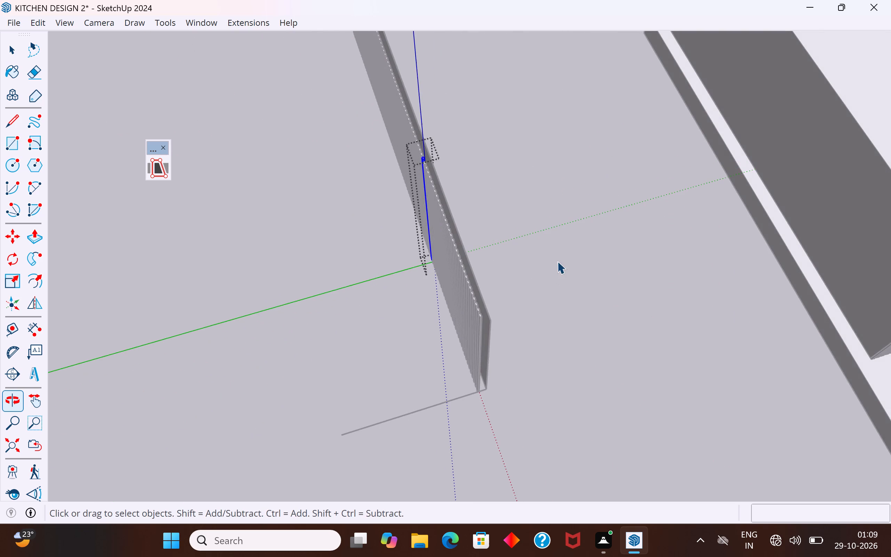
click(557, 254)
click(487, 323)
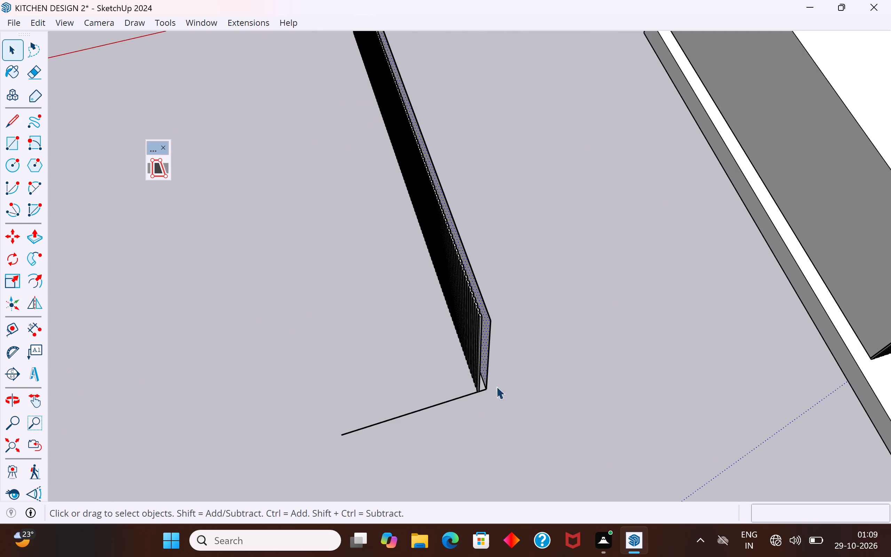
key(m)
click(489, 386)
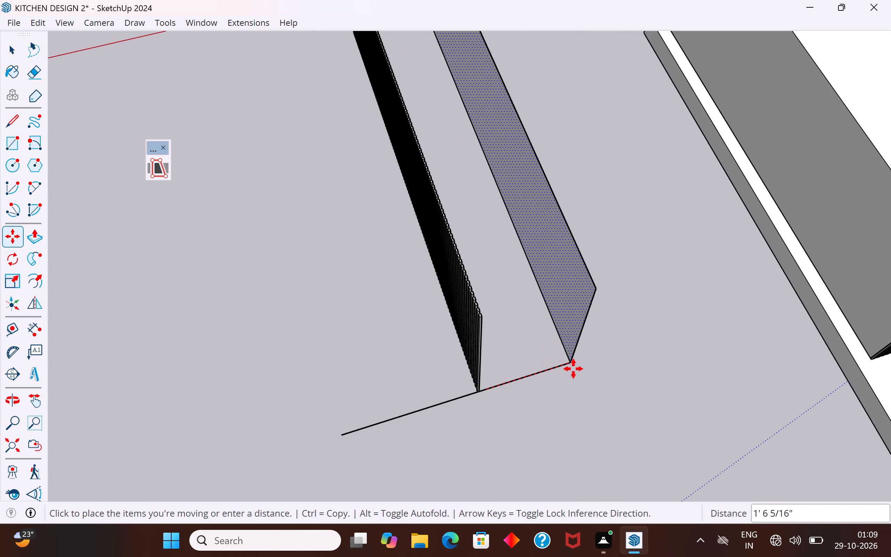
click(573, 369)
Delete the helper line running along the ground at the end of the strips and the panel.
click(8, 44)
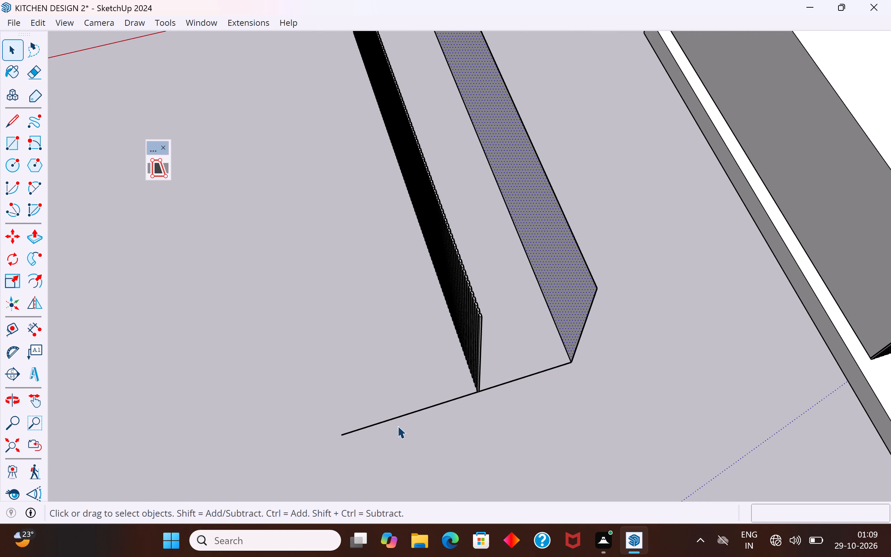
drag(413, 396, 378, 447)
key(Delete)
scroll(473, 436, down, 4)
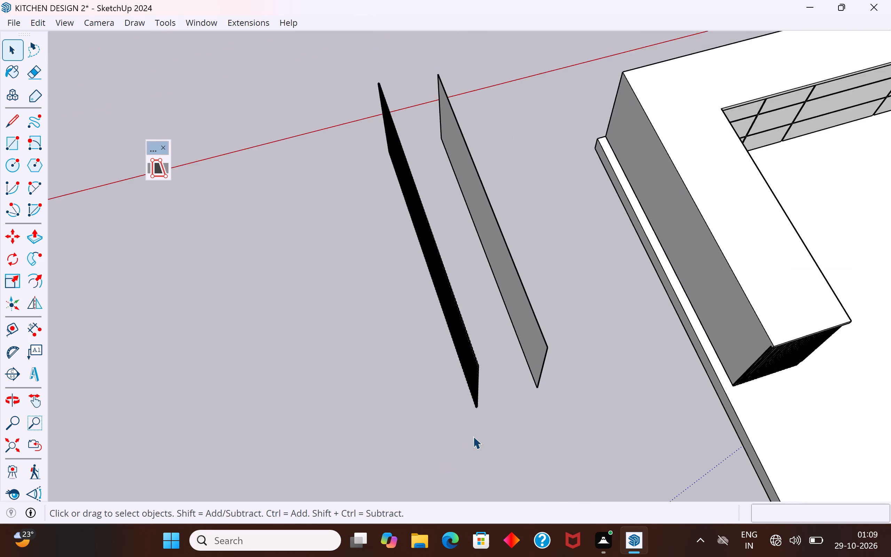
Group the full row of 100-spaced vertical strips into one fluted panel.
scroll(473, 436, down, 7)
middle_drag(507, 358, 432, 357)
drag(451, 181, 401, 441)
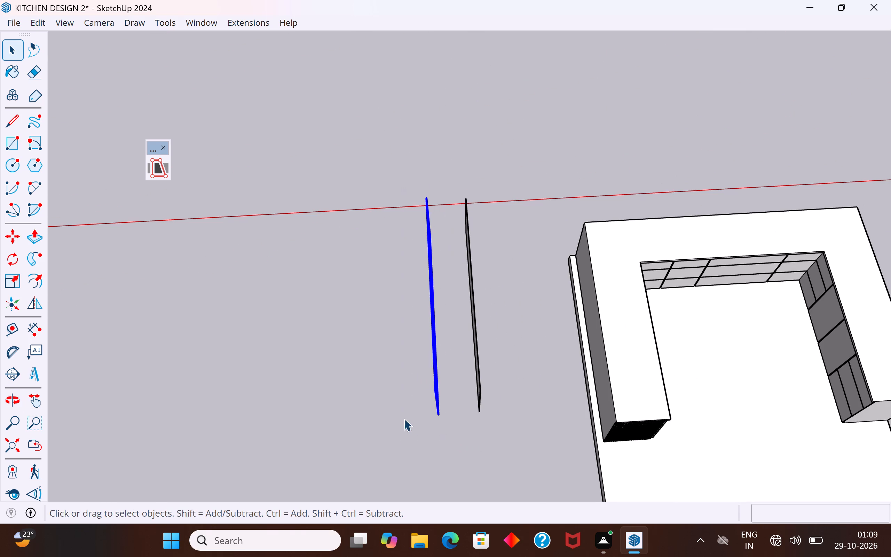
right_click(433, 358)
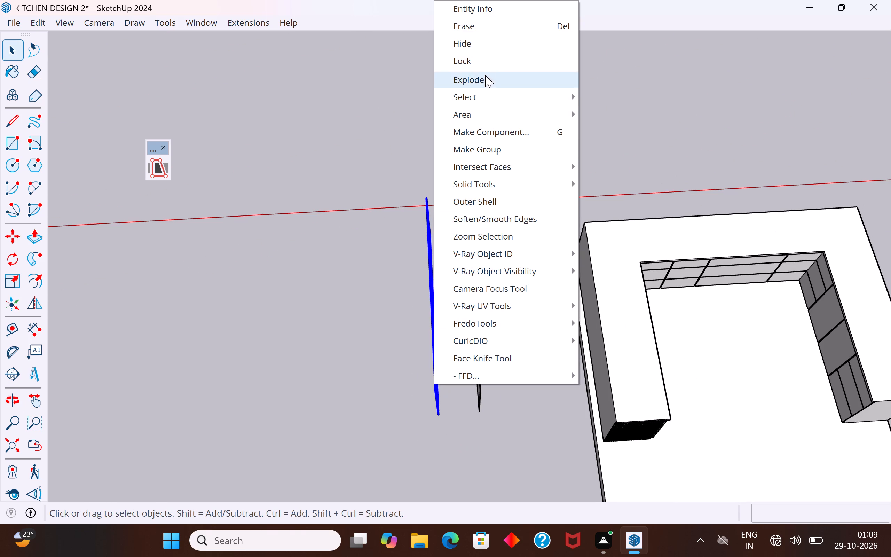
click(488, 147)
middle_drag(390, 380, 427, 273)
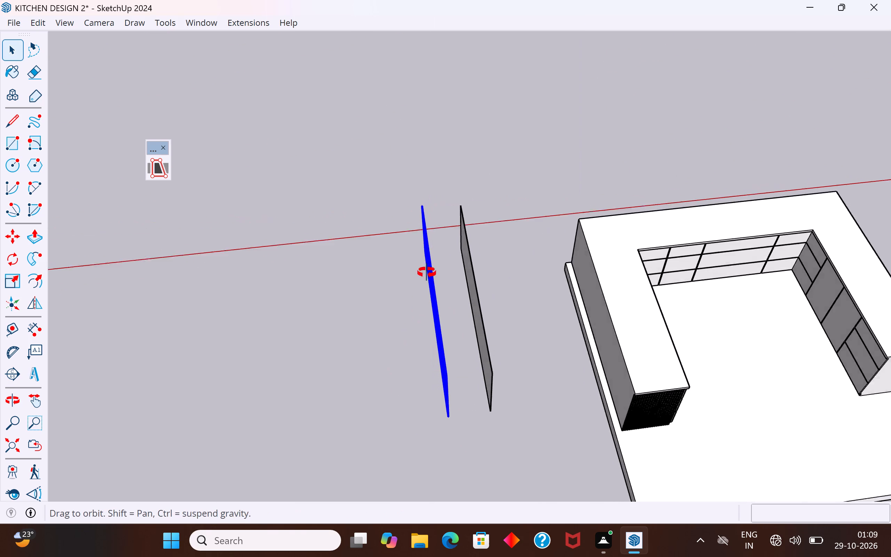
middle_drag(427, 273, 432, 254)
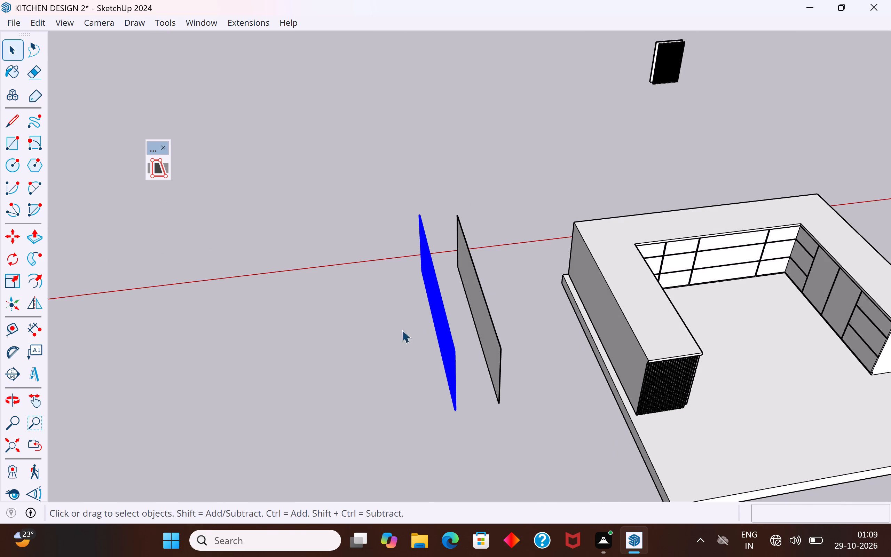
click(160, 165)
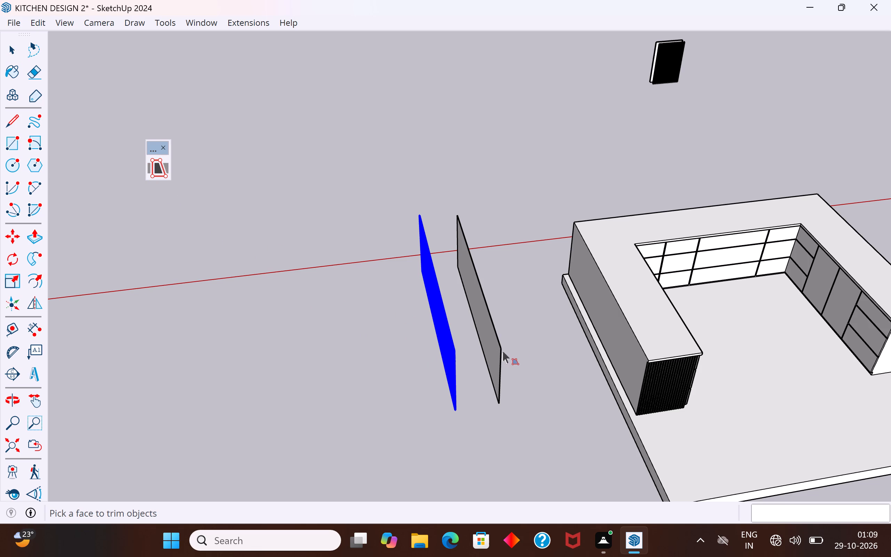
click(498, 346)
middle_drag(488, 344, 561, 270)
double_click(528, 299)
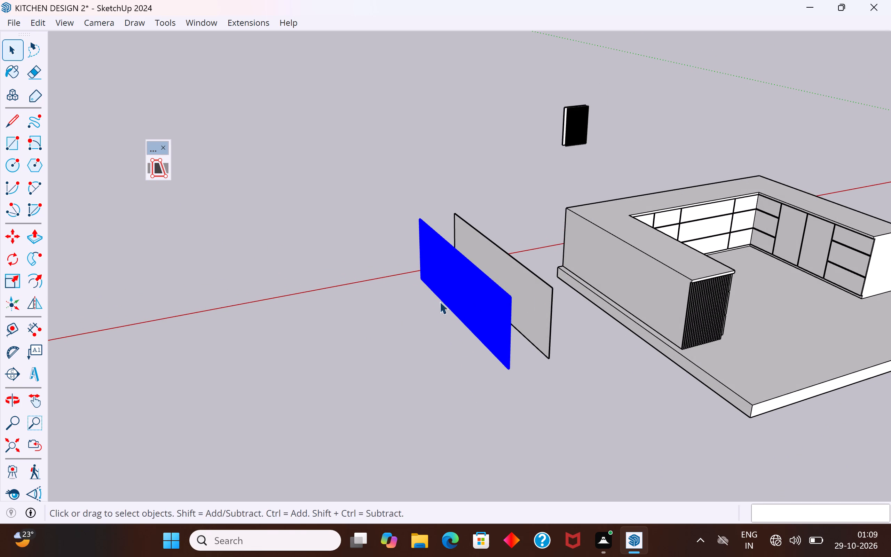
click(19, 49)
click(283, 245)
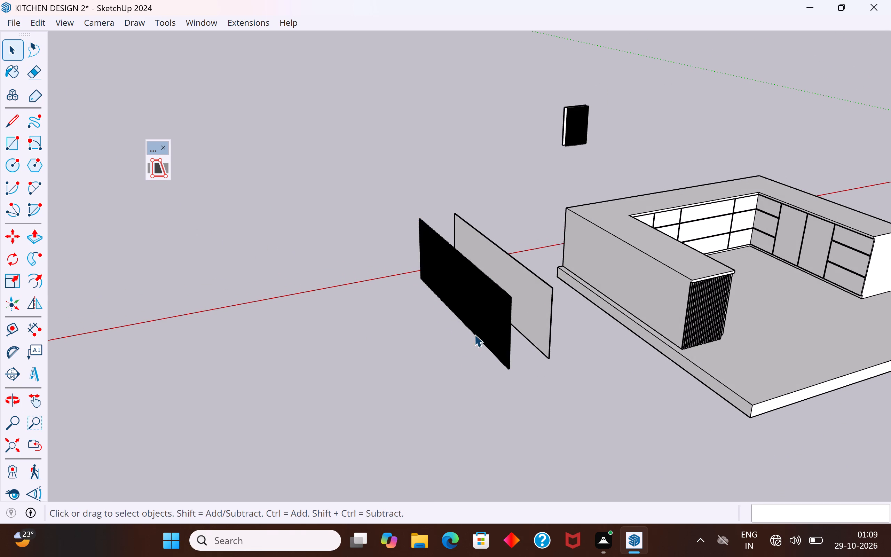
Move the grouped fluted panel about 6' 9 1/4" onto the counter's long outer side, meeting the end cladding at the bottom corner.
click(486, 336)
scroll(525, 360, up, 7)
click(520, 406)
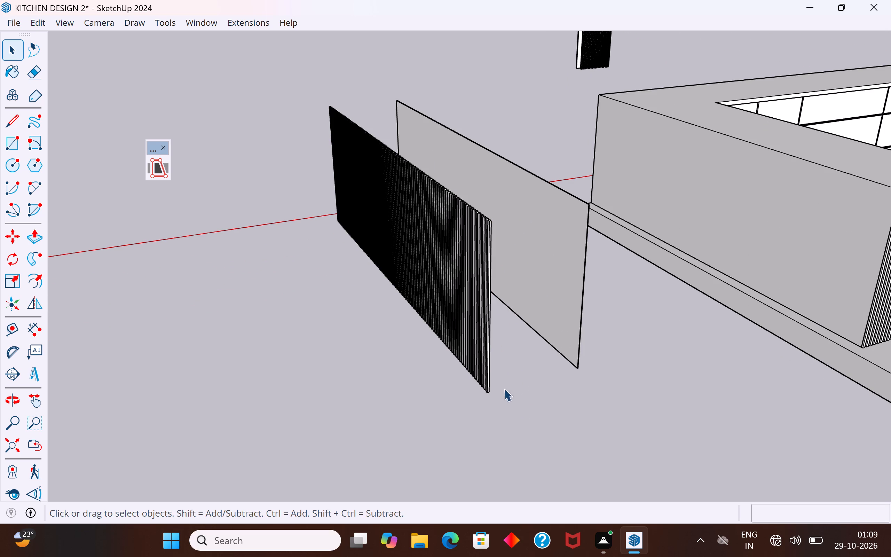
scroll(490, 392, up, 4)
click(480, 372)
middle_drag(546, 403, 489, 405)
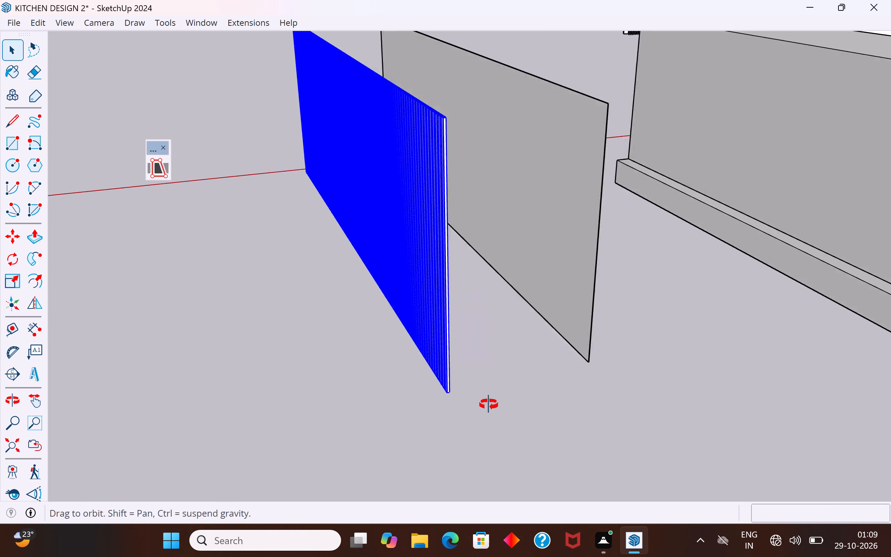
middle_drag(489, 405, 487, 405)
key(m)
click(383, 394)
scroll(382, 394, down, 5)
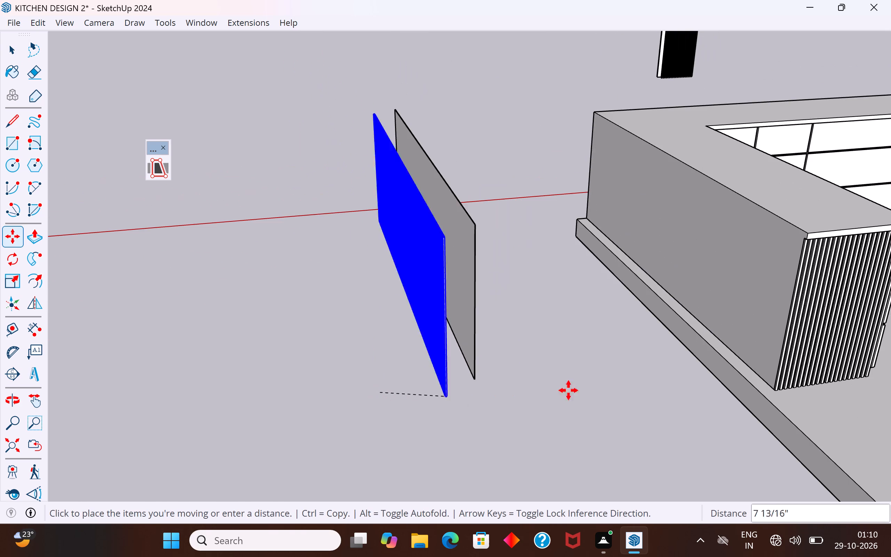
scroll(705, 369, up, 8)
middle_drag(825, 378, 690, 340)
scroll(586, 406, up, 7)
middle_drag(592, 407, 674, 431)
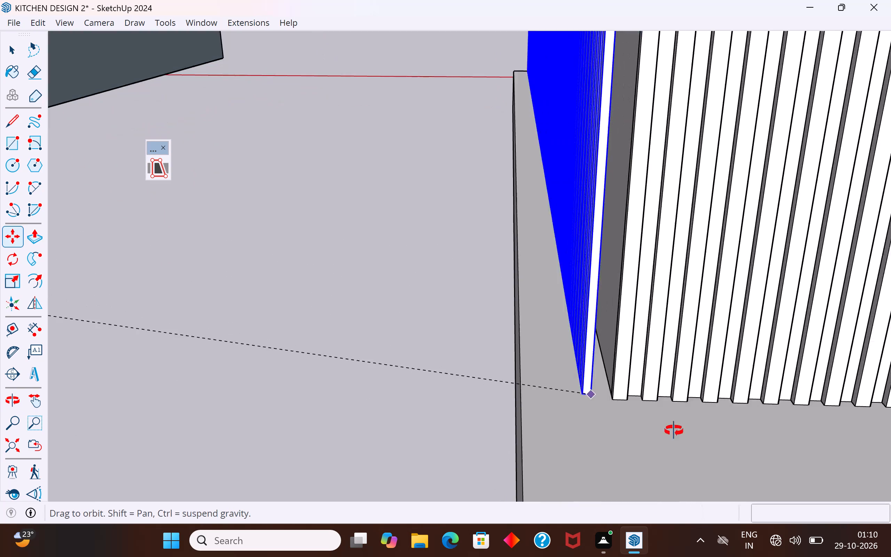
middle_drag(674, 431, 738, 434)
scroll(600, 375, up, 8)
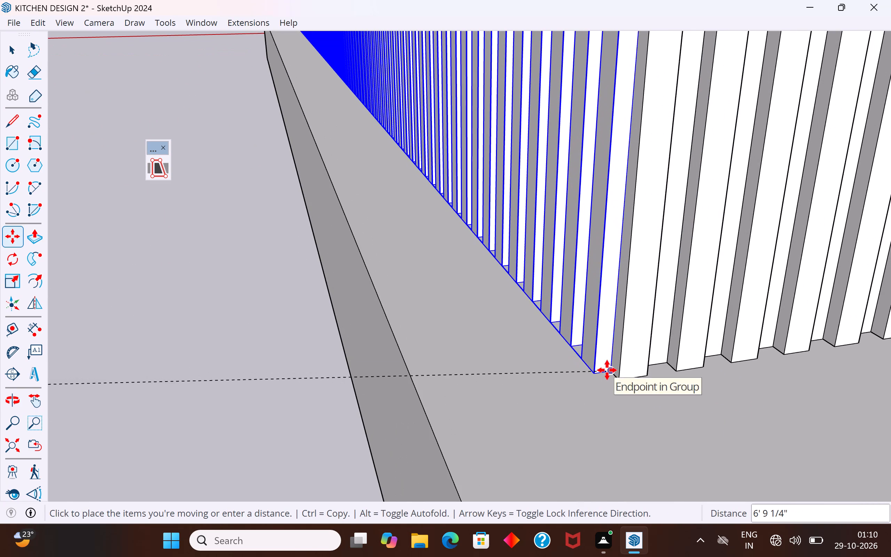
click(607, 370)
Examine how the fluted panel fits along the counter's long outer side and at its far corner.
scroll(653, 423, down, 20)
scroll(653, 423, down, 8)
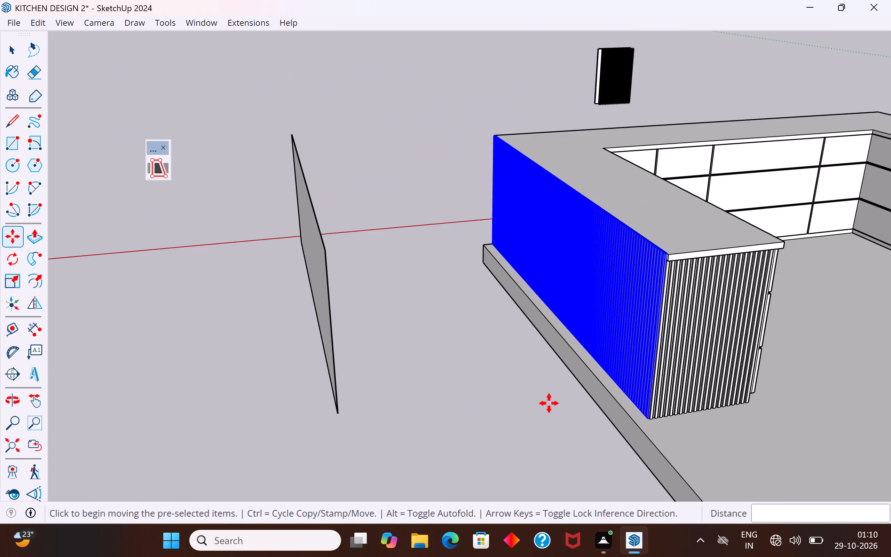
middle_drag(551, 404, 877, 450)
middle_drag(463, 317, 730, 406)
scroll(546, 196, up, 5)
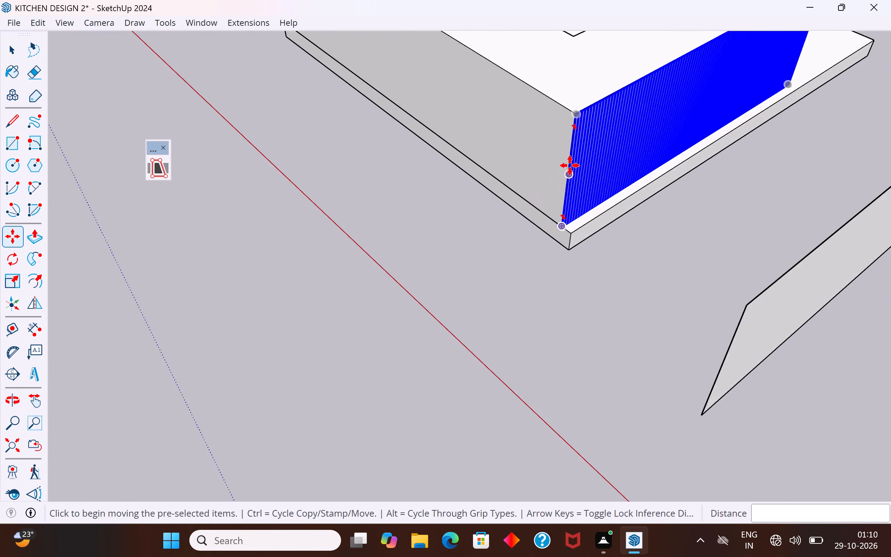
scroll(570, 165, up, 5)
click(5, 48)
click(303, 289)
scroll(257, 311, down, 2)
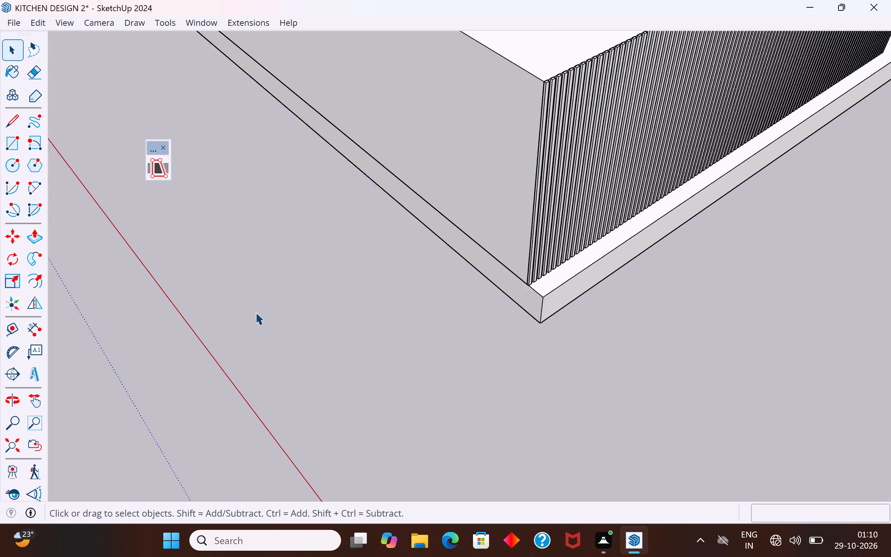
scroll(255, 312, down, 7)
Delete the leftover plain long panel face and its outline edges in front of the clad counter.
middle_drag(503, 253, 23, 236)
middle_drag(434, 319, 258, 250)
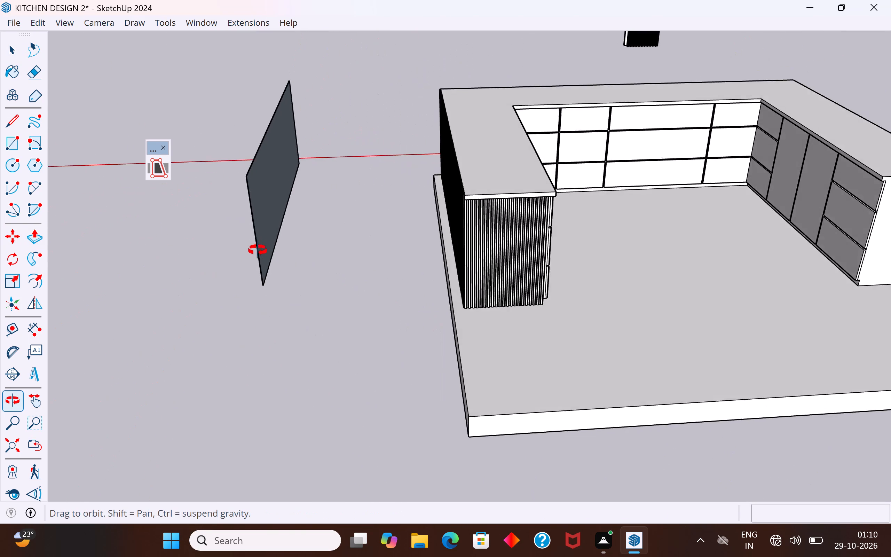
middle_drag(258, 250, 671, 278)
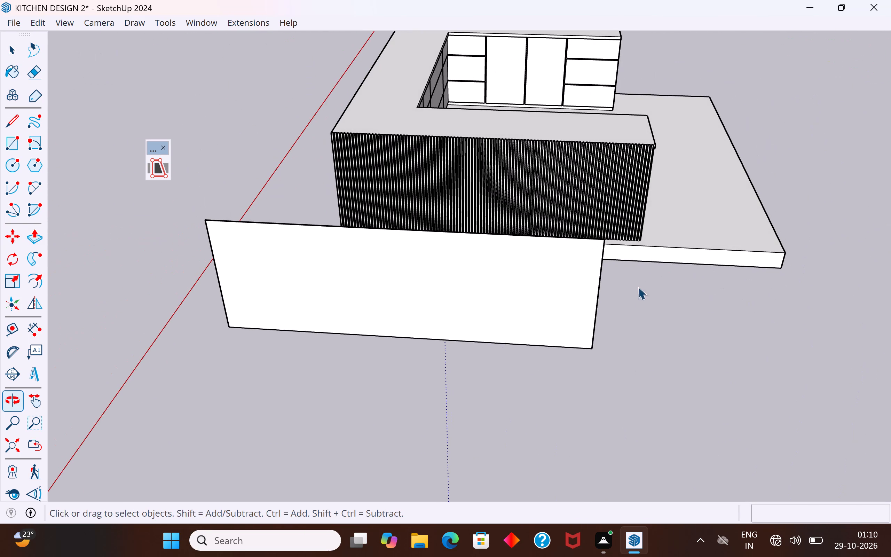
click(575, 293)
key(Delete)
drag(654, 324, 604, 350)
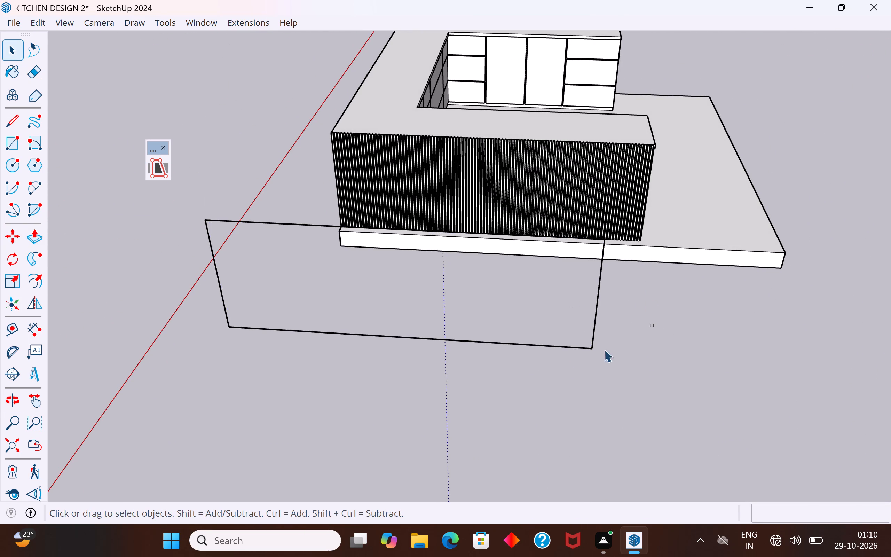
drag(604, 350, 542, 369)
key(Delete)
drag(267, 268, 193, 361)
key(Delete)
drag(276, 199, 216, 295)
key(Delete)
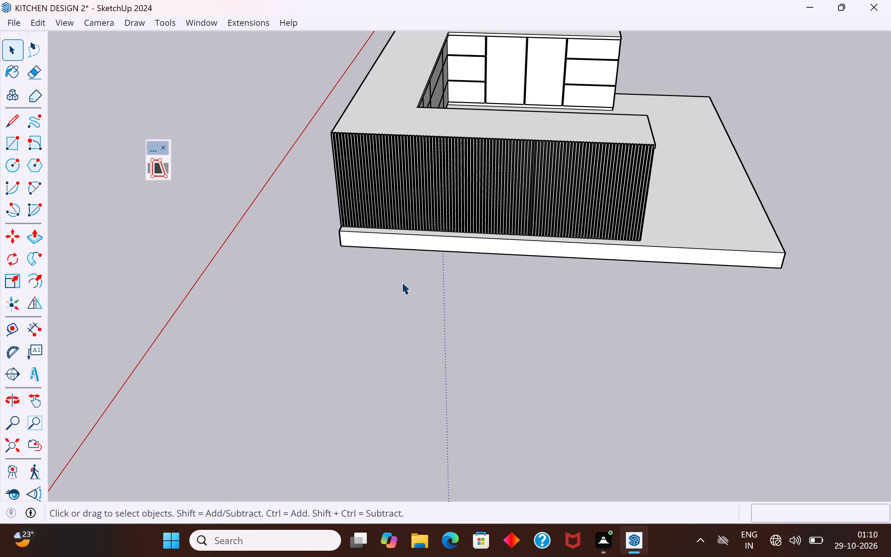
Inspect the fluted cladding along the counter's long side and end, including the shared corner and the overall kitchen.
middle_drag(395, 418, 148, 489)
scroll(230, 415, down, 1)
scroll(441, 302, up, 13)
middle_drag(501, 283, 560, 246)
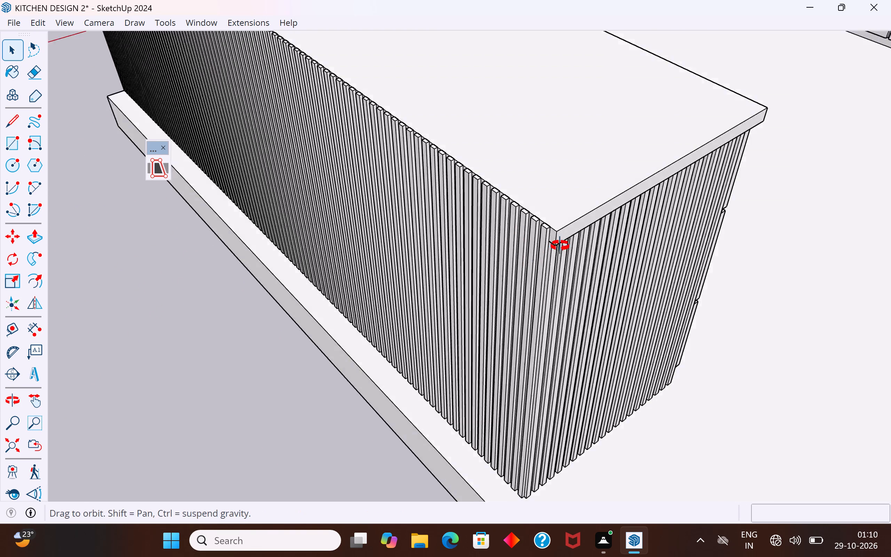
middle_drag(560, 246, 607, 179)
scroll(618, 81, up, 6)
middle_drag(641, 138, 606, 139)
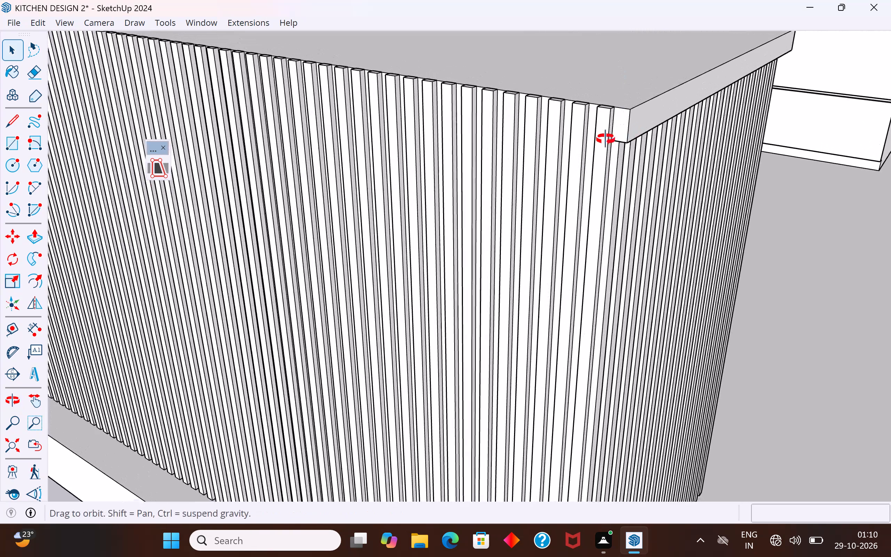
middle_drag(606, 139, 408, 53)
scroll(409, 60, down, 8)
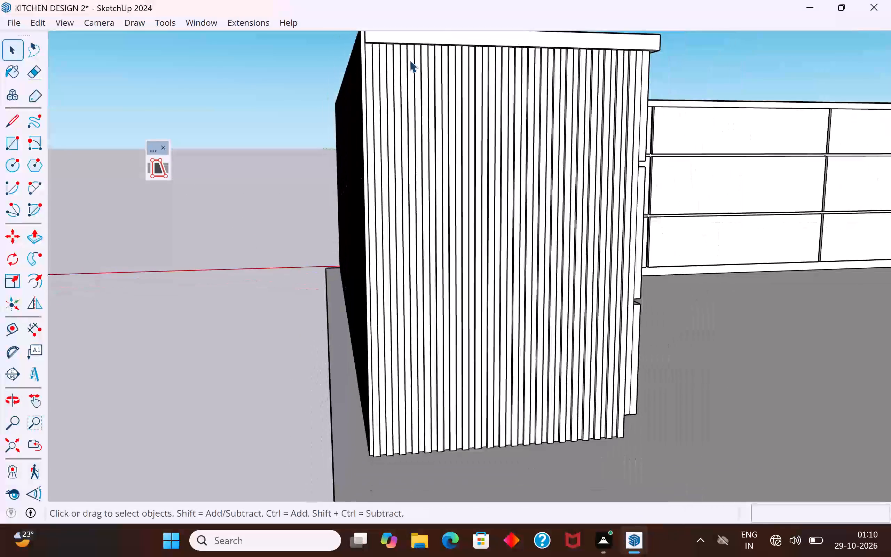
scroll(409, 60, down, 2)
middle_drag(396, 246, 506, 349)
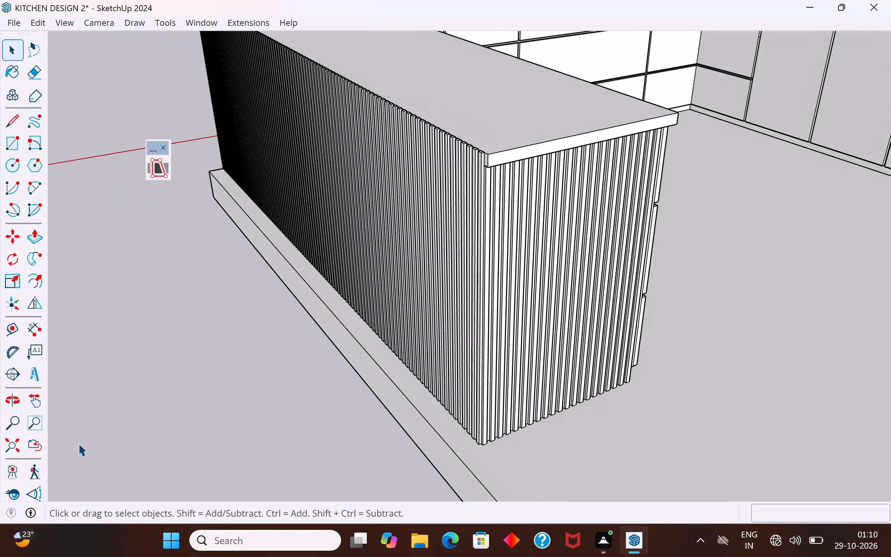
click(77, 445)
scroll(266, 233, down, 4)
middle_drag(368, 268, 510, 268)
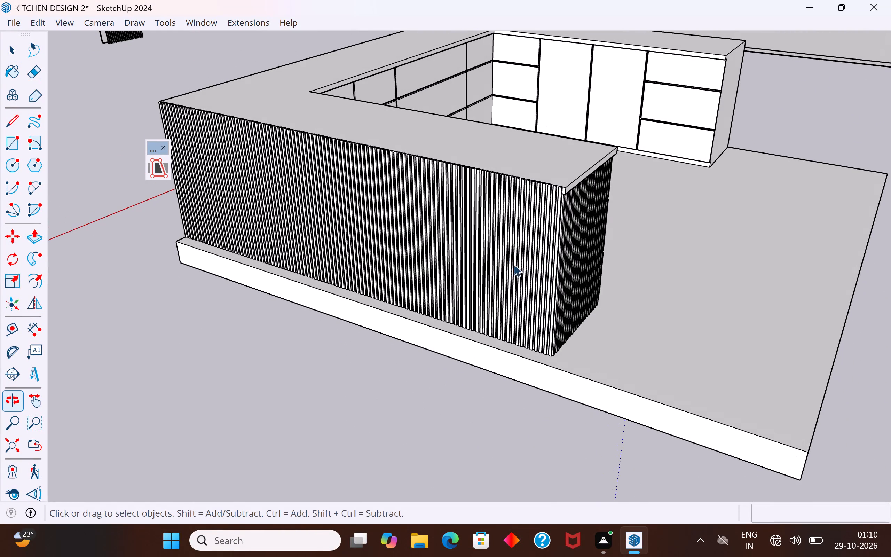
scroll(410, 266, down, 4)
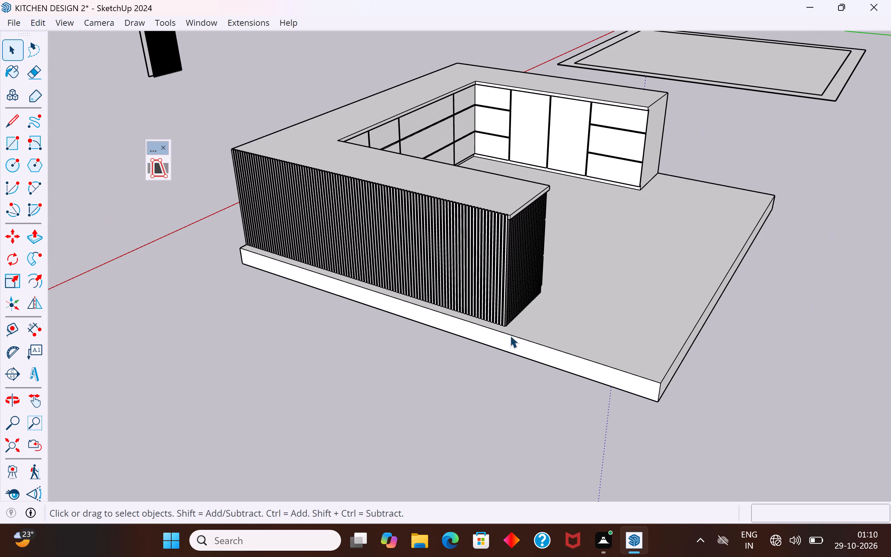
middle_drag(512, 304, 473, 303)
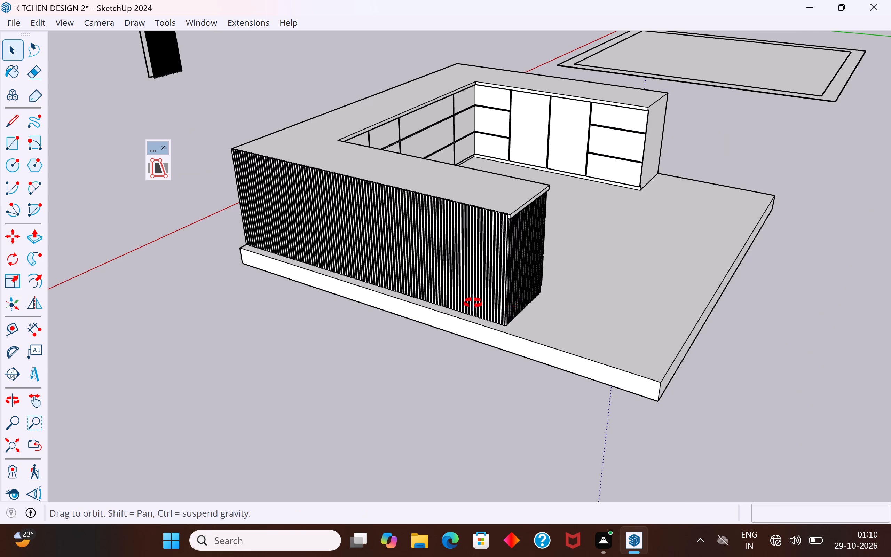
middle_drag(473, 303, 200, 289)
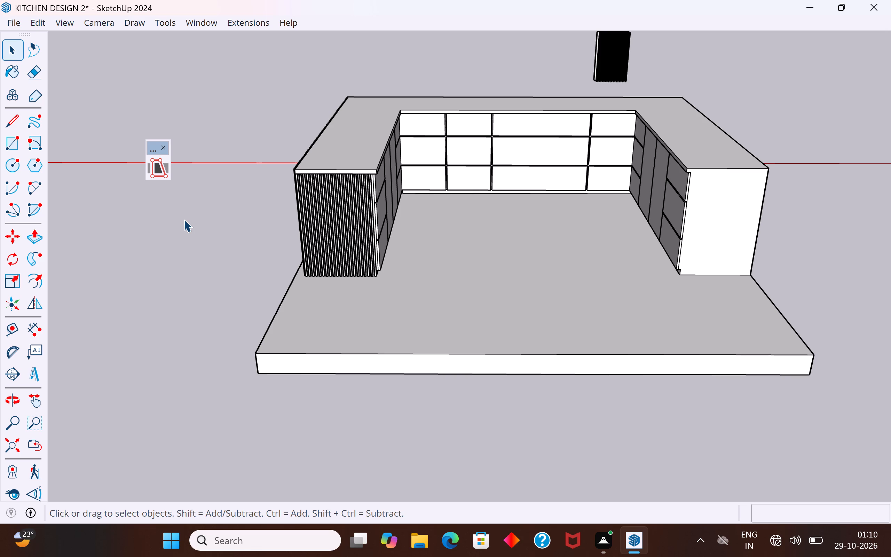
scroll(364, 252, down, 1)
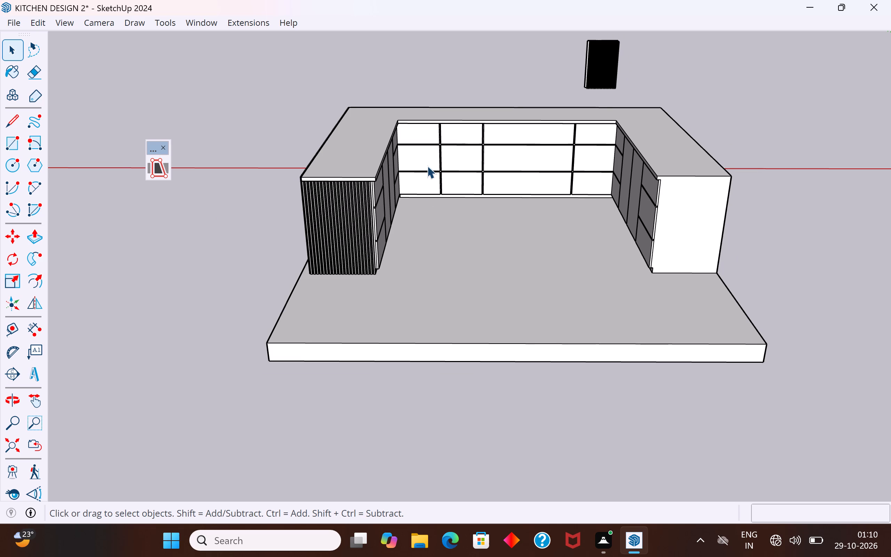
middle_drag(427, 166, 735, 235)
scroll(335, 297, down, 5)
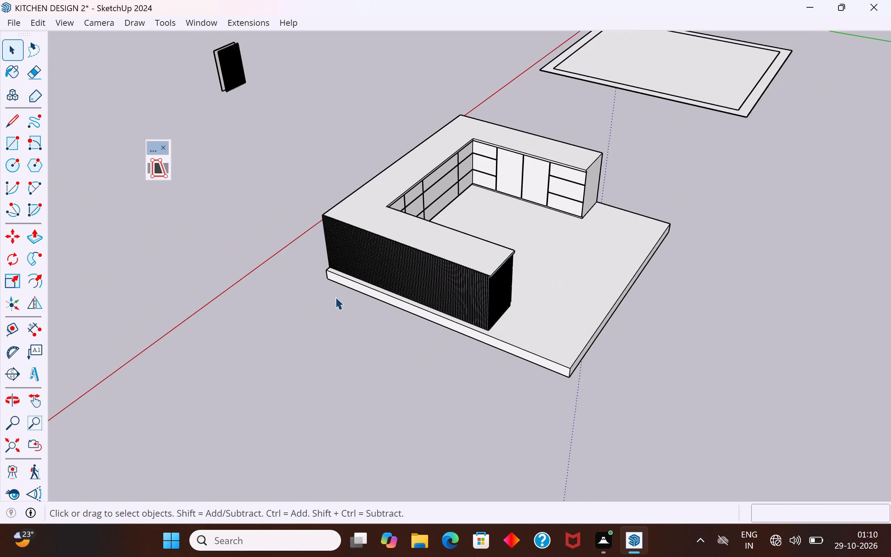
middle_drag(335, 297, 343, 253)
scroll(335, 297, down, 1)
Draw a vertical line upward from the countertop's outer back corner, above the end of the long fluted side.
click(22, 118)
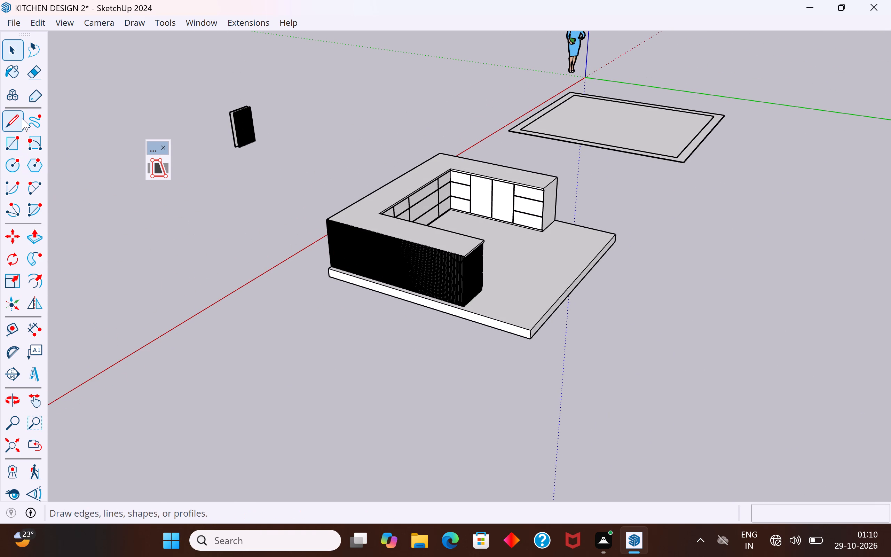
scroll(276, 274, down, 4)
middle_drag(298, 232, 311, 175)
scroll(280, 224, up, 4)
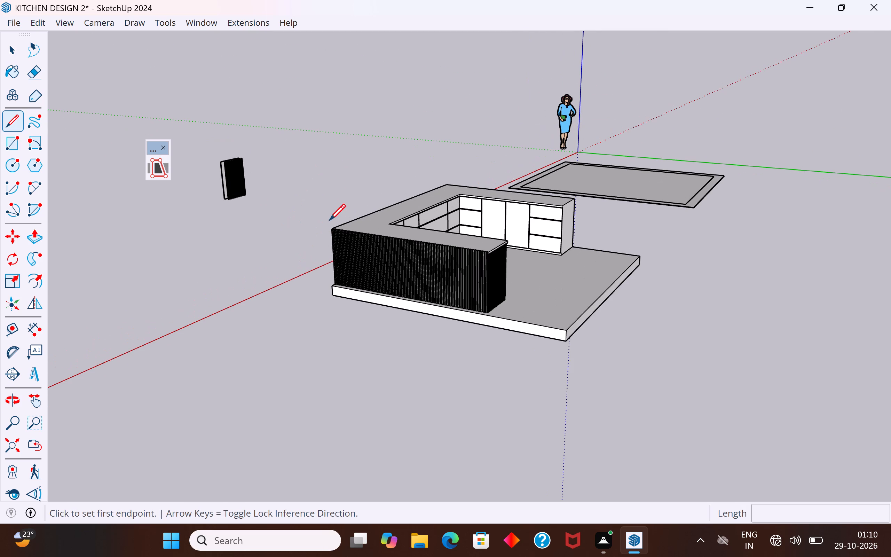
scroll(332, 226, up, 9)
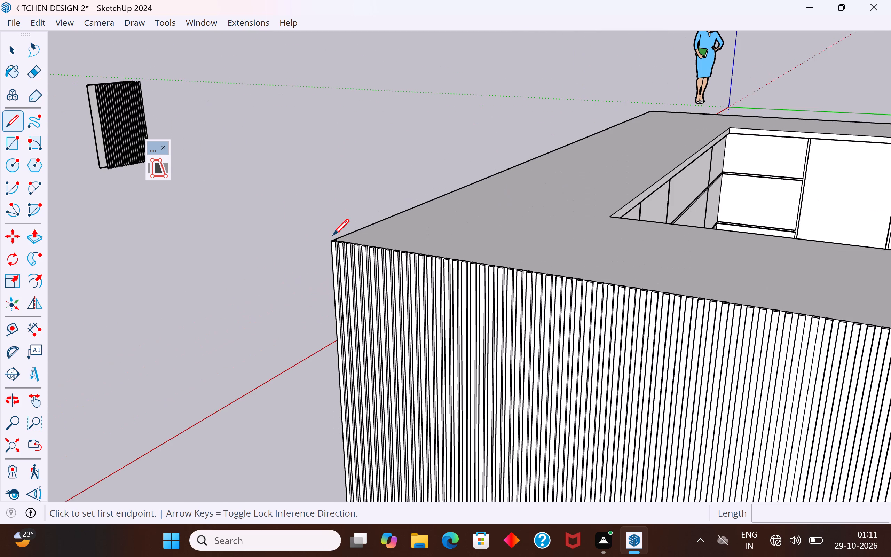
scroll(333, 235, up, 6)
scroll(333, 235, down, 5)
middle_drag(333, 235, 327, 275)
scroll(327, 275, up, 2)
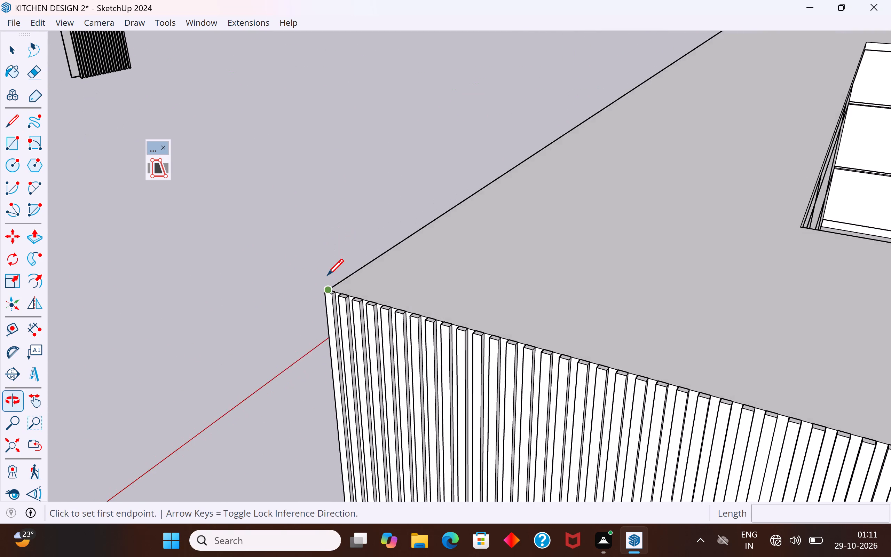
scroll(327, 275, up, 3)
scroll(327, 284, down, 3)
middle_drag(327, 284, 319, 309)
scroll(320, 306, up, 3)
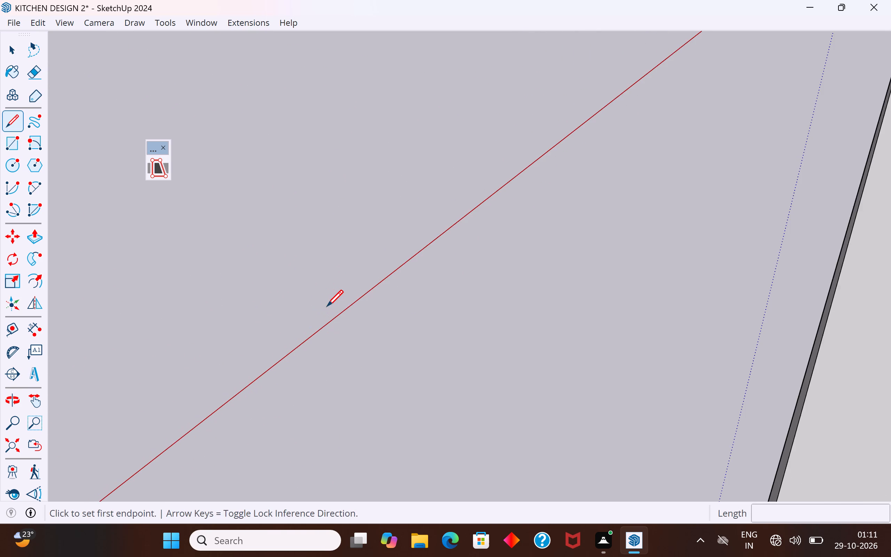
scroll(327, 306, down, 1)
click(354, 329)
scroll(354, 329, down, 5)
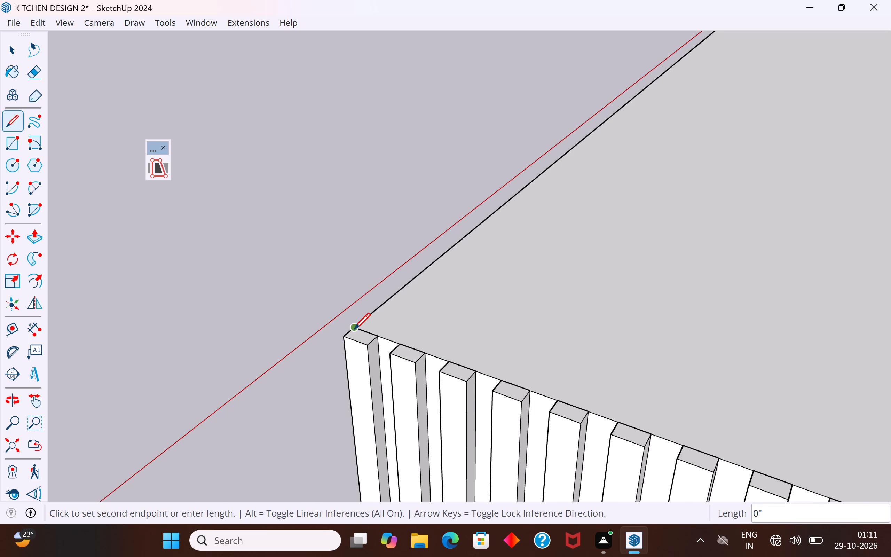
scroll(354, 329, down, 20)
scroll(354, 329, down, 3)
middle_drag(354, 329, 345, 205)
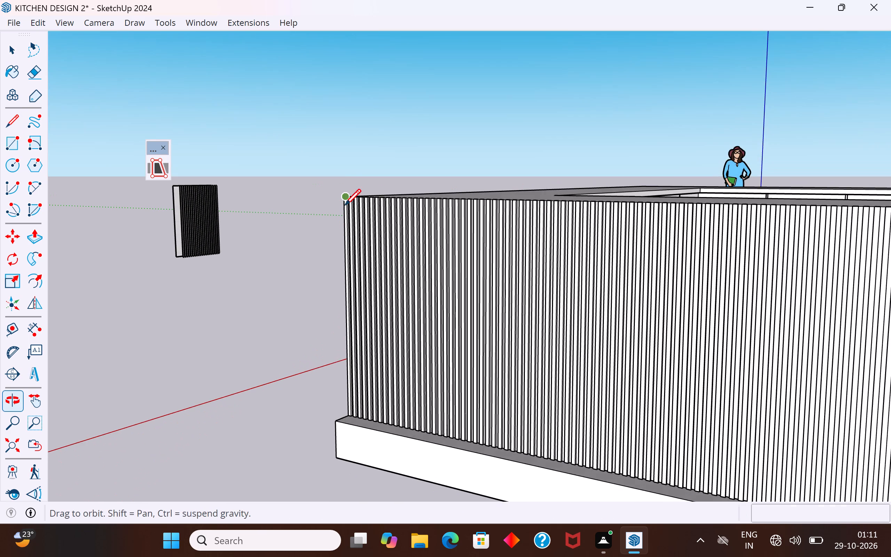
middle_drag(354, 136, 300, 219)
scroll(302, 217, down, 6)
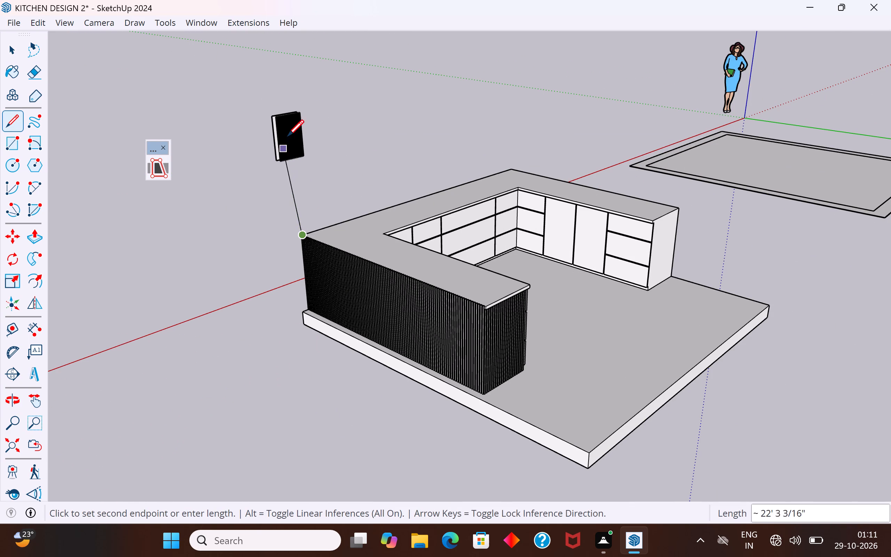
middle_drag(311, 131, 411, 79)
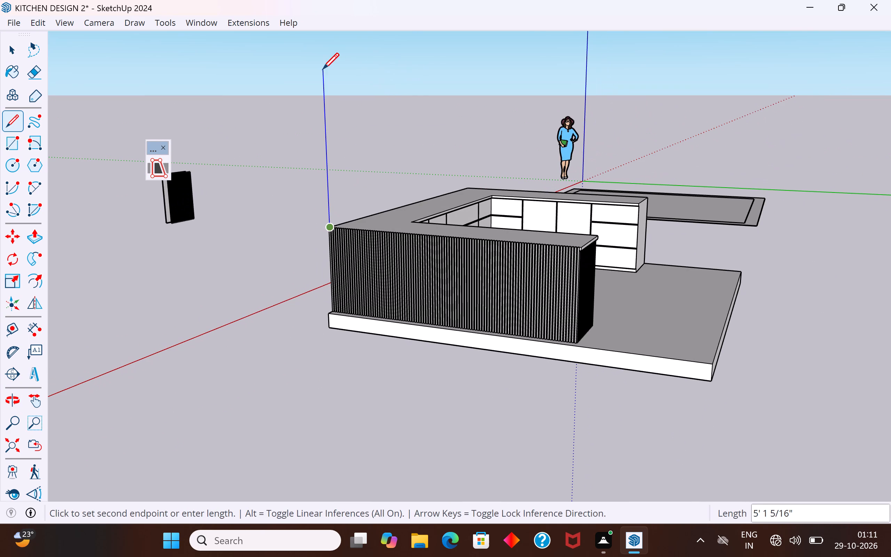
scroll(338, 87, down, 4)
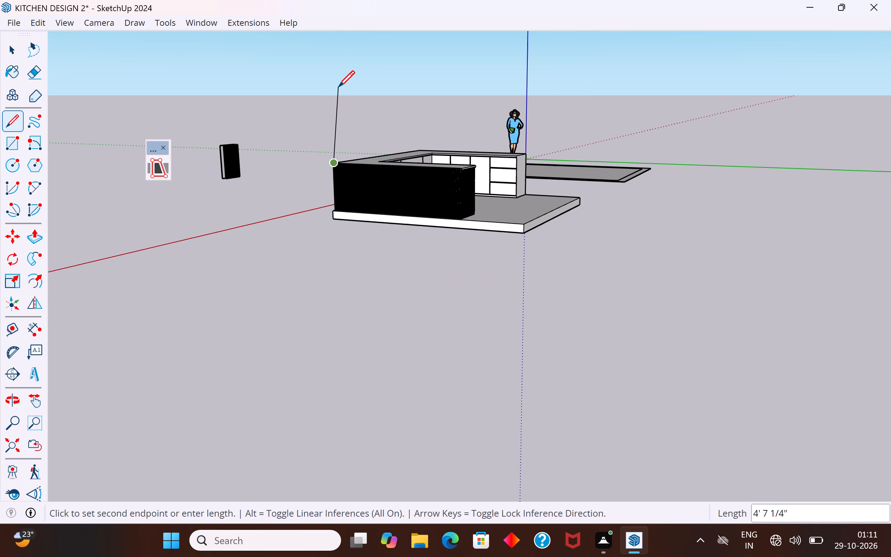
click(333, 48)
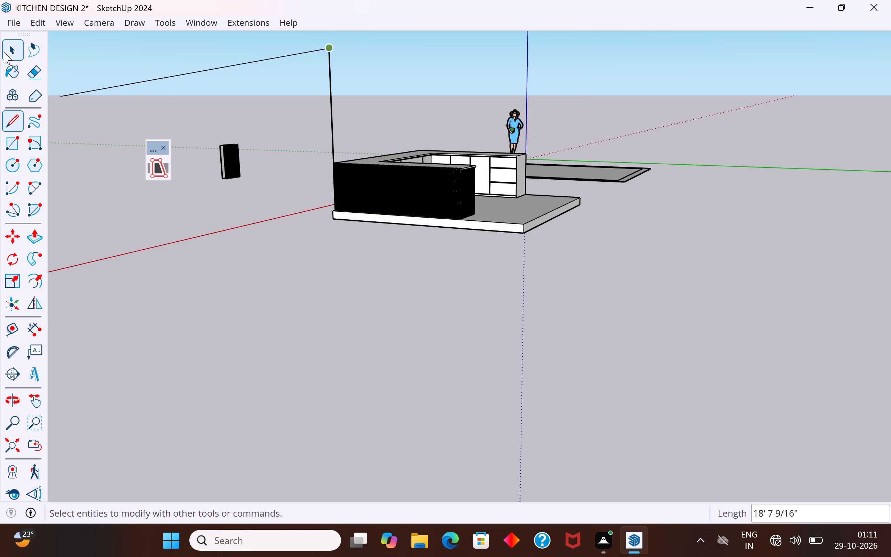
click(7, 41)
click(140, 91)
Draw a line across the countertop from the inner corner beside the fluted arm straight to the back outer edge.
middle_drag(345, 126, 0, 347)
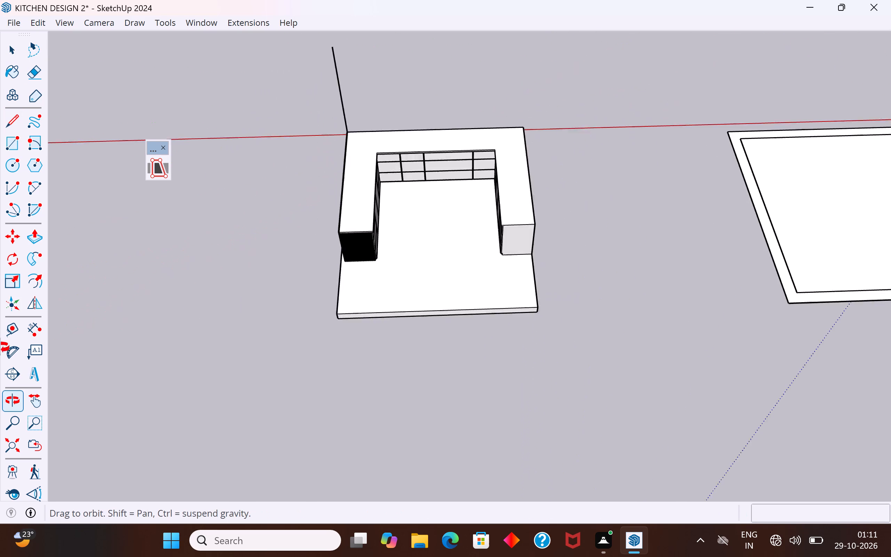
middle_drag(0, 347, 5, 346)
scroll(328, 168, up, 2)
click(10, 118)
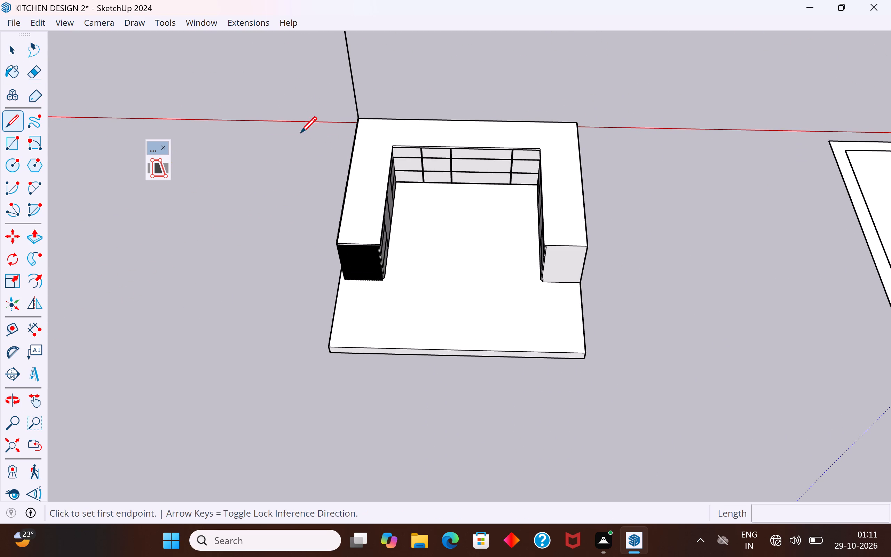
scroll(413, 112, up, 4)
click(377, 166)
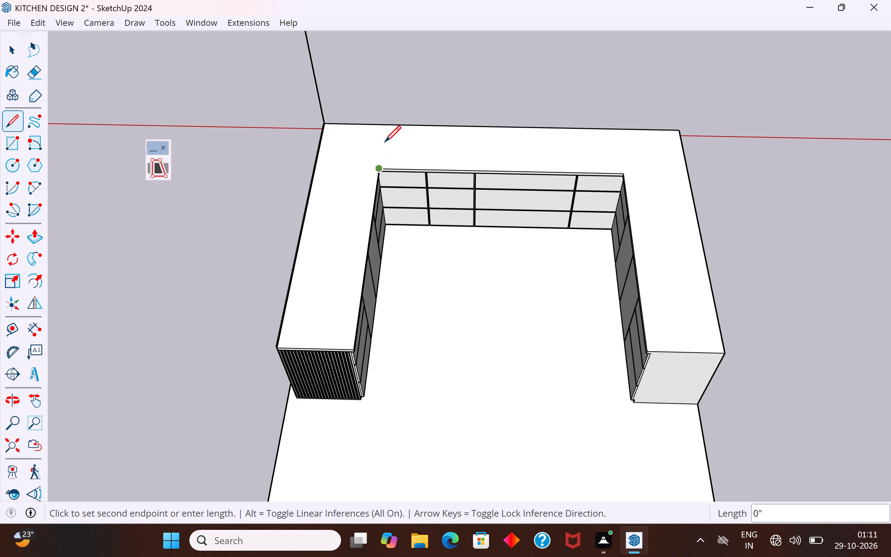
click(382, 123)
Draw a second vertical line, level with or above the first, down to the dividing line's end on the countertop's back edge.
scroll(383, 125, down, 13)
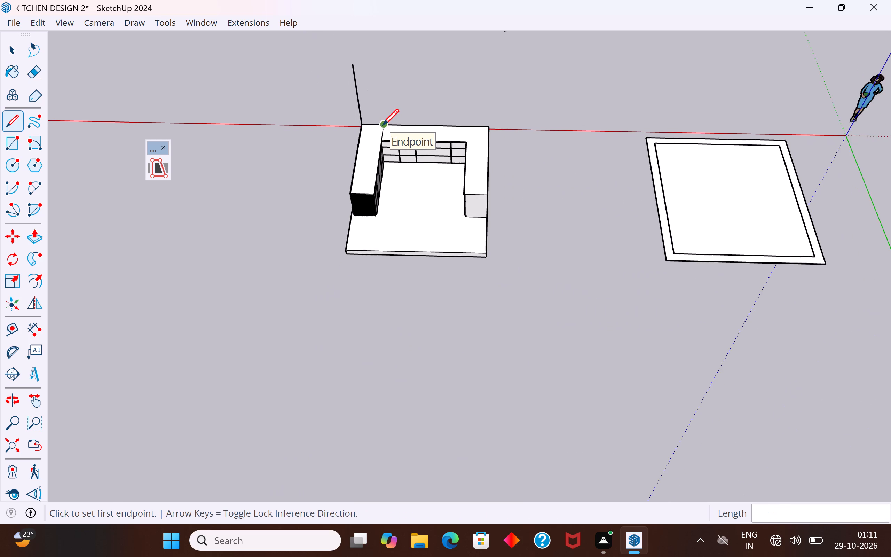
scroll(383, 125, down, 7)
middle_drag(383, 125, 391, 19)
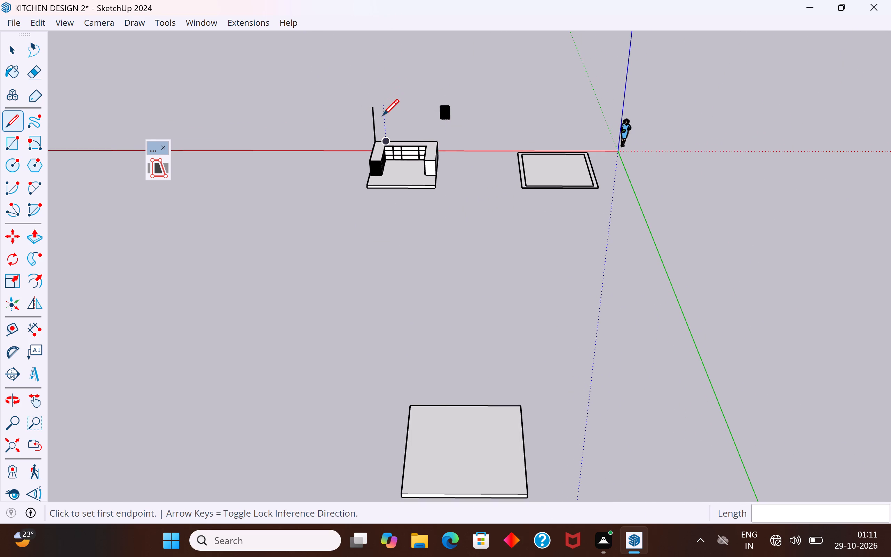
scroll(384, 127, up, 4)
scroll(388, 97, up, 2)
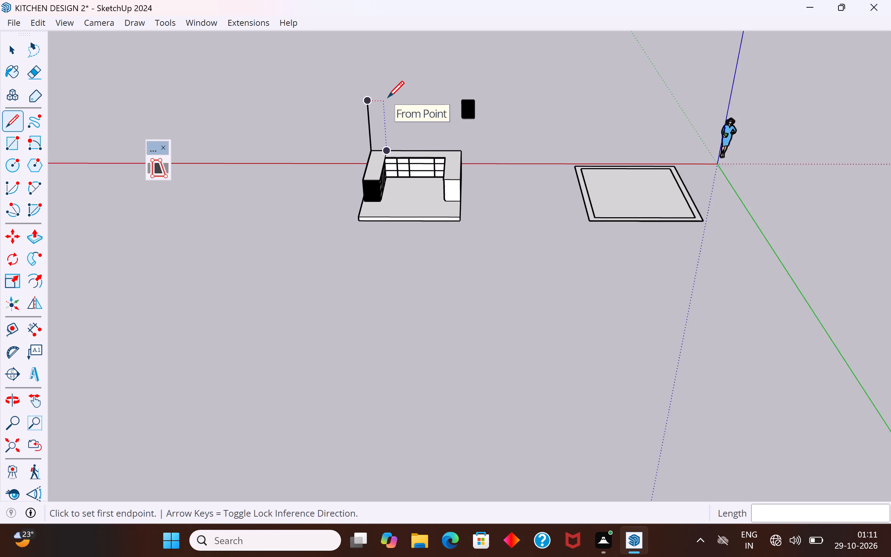
click(382, 94)
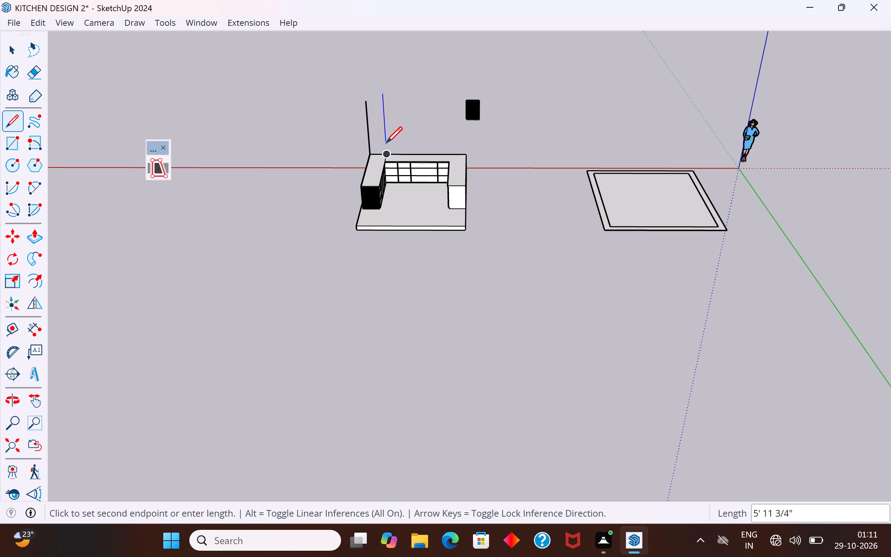
click(388, 155)
click(17, 53)
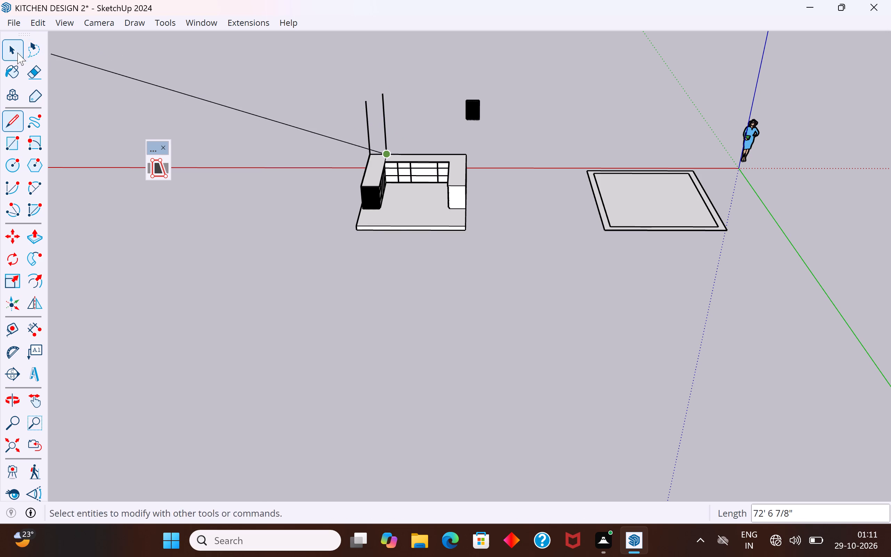
click(244, 108)
Join the two vertical lines with a horizontal top edge about 2' 1/4" long, closing a tall upright panel face.
middle_drag(392, 162, 521, 202)
scroll(378, 195, up, 6)
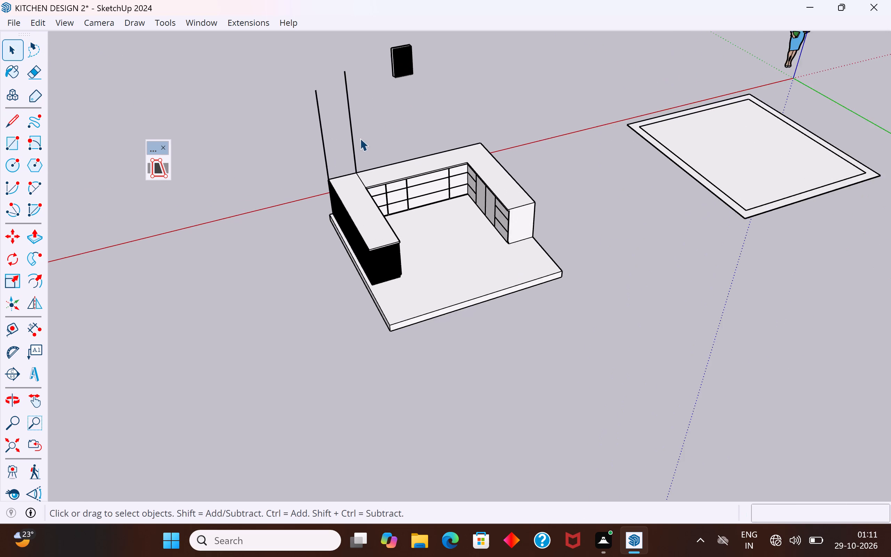
click(7, 120)
scroll(358, 108, up, 3)
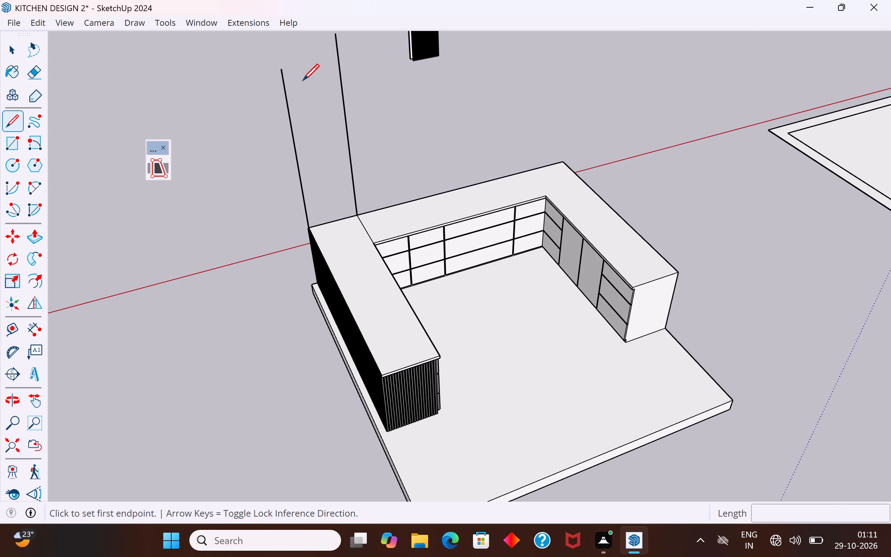
click(284, 69)
click(339, 63)
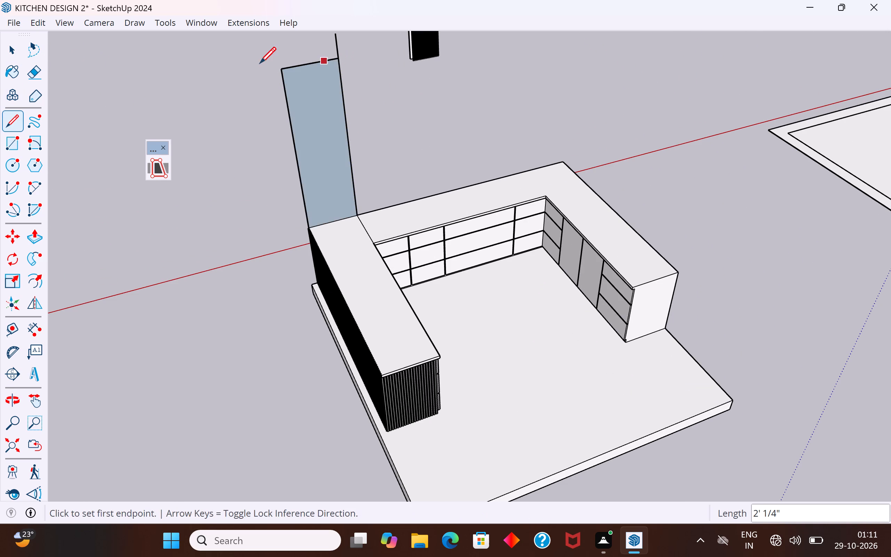
click(15, 54)
click(233, 101)
Delete the leftover line stub extending above the upright panel's top edge.
scroll(340, 293, down, 2)
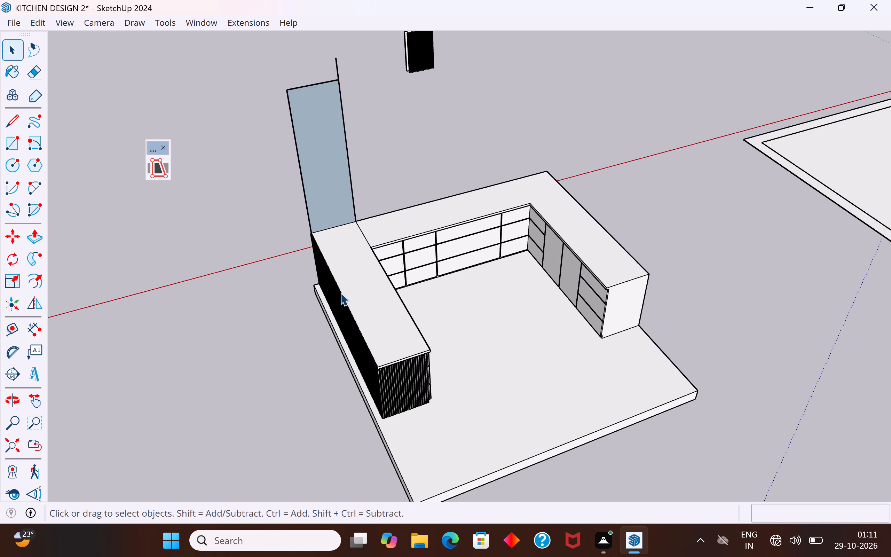
scroll(340, 293, down, 1)
click(338, 104)
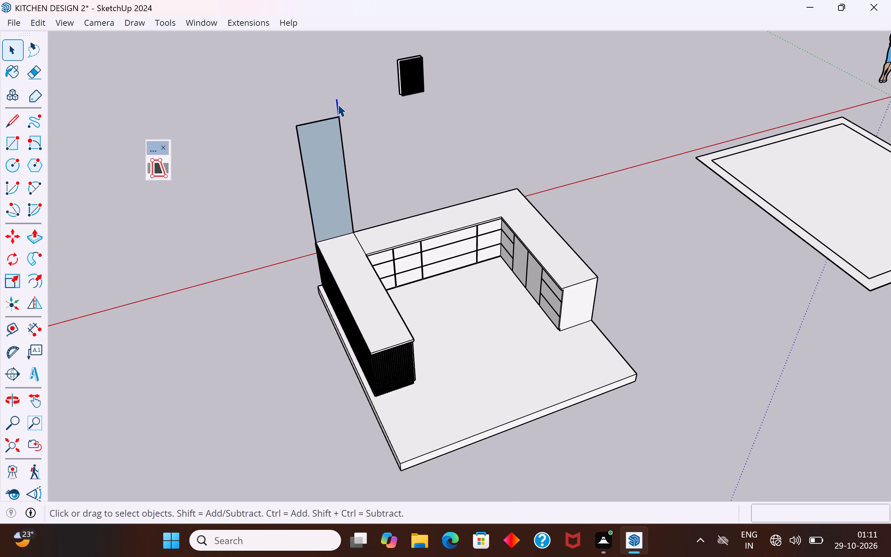
key(Delete)
Examine the upright panel on the countertop and the surrounding kitchen from the back, fluted side and front.
scroll(295, 280, down, 4)
middle_drag(356, 272, 555, 216)
scroll(411, 273, up, 3)
middle_drag(414, 309, 711, 350)
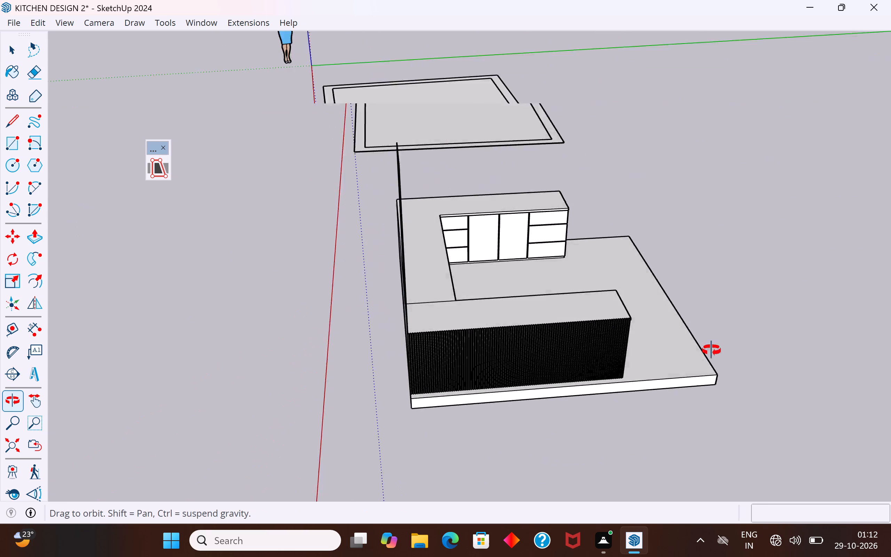
middle_drag(711, 350, 819, 289)
middle_drag(606, 383, 582, 385)
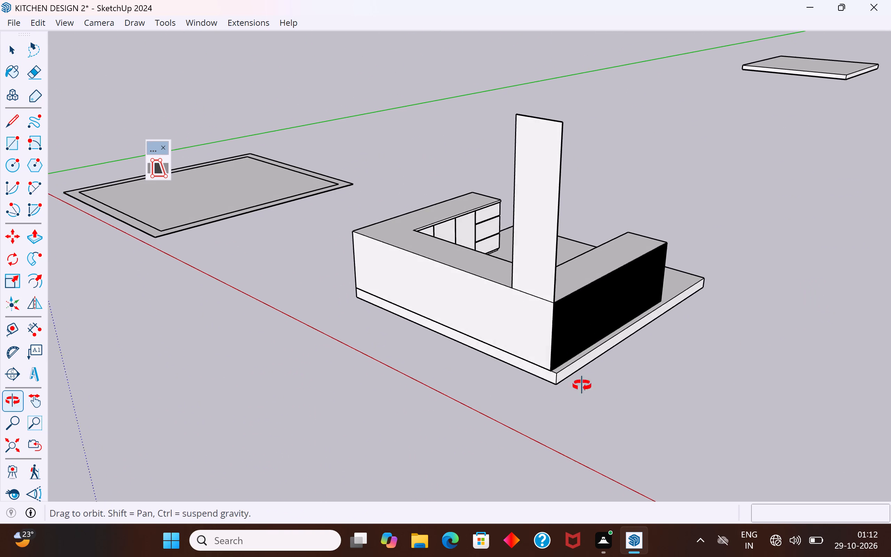
middle_drag(582, 385, 509, 395)
scroll(470, 380, up, 2)
scroll(452, 357, down, 4)
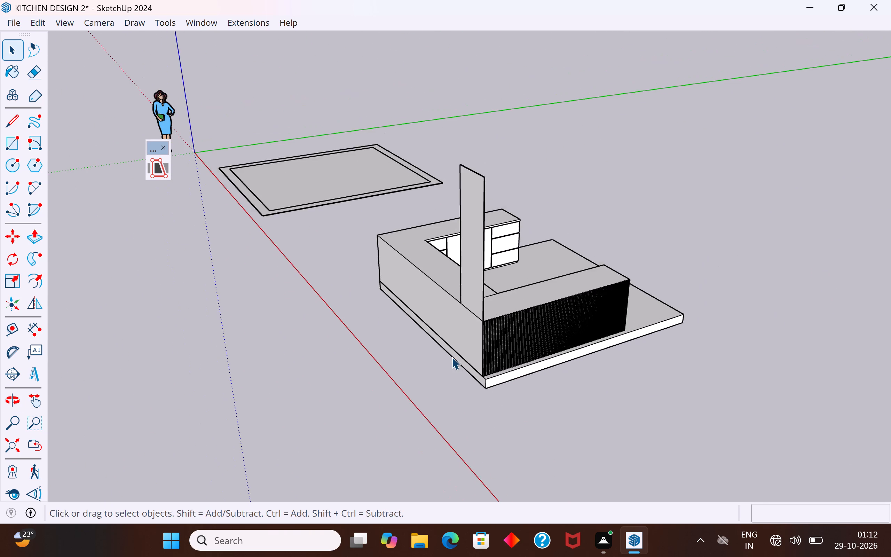
middle_drag(462, 354, 293, 342)
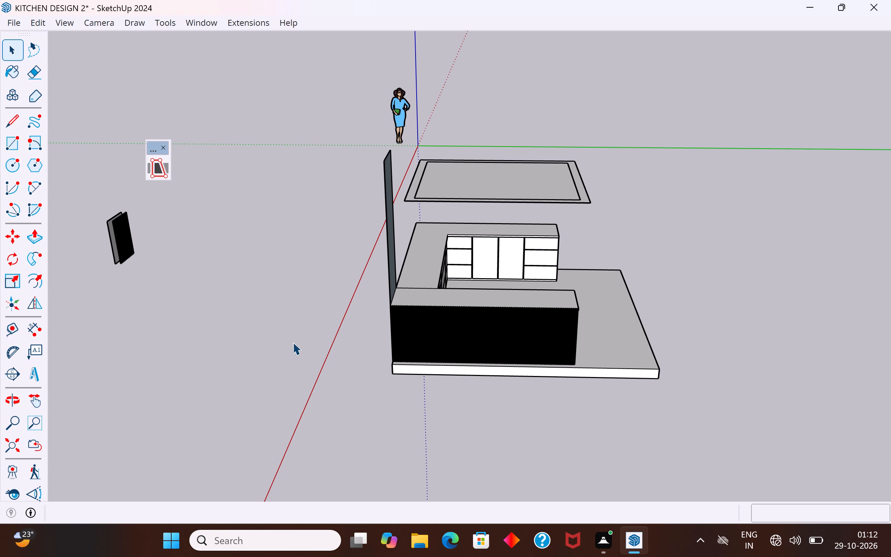
scroll(334, 257, down, 4)
middle_drag(459, 315, 253, 288)
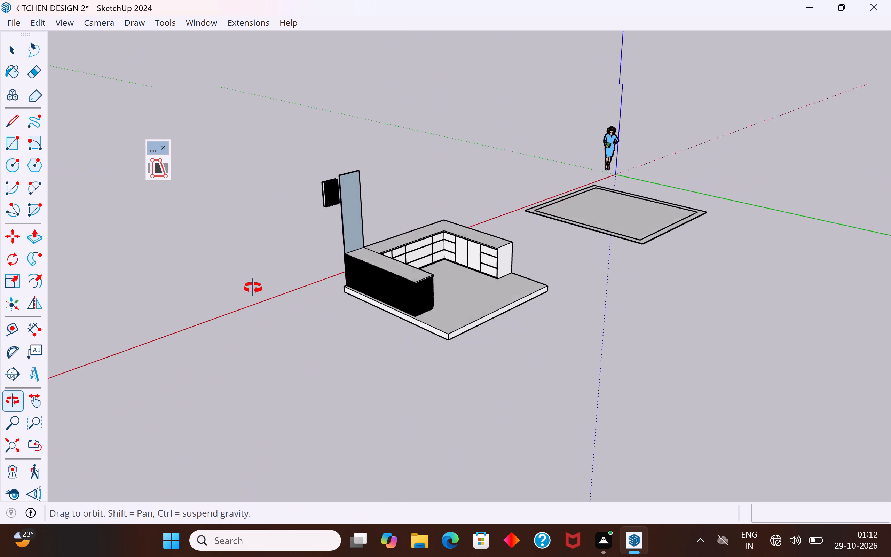
middle_drag(253, 288, 253, 287)
middle_drag(336, 277, 261, 361)
scroll(317, 276, up, 4)
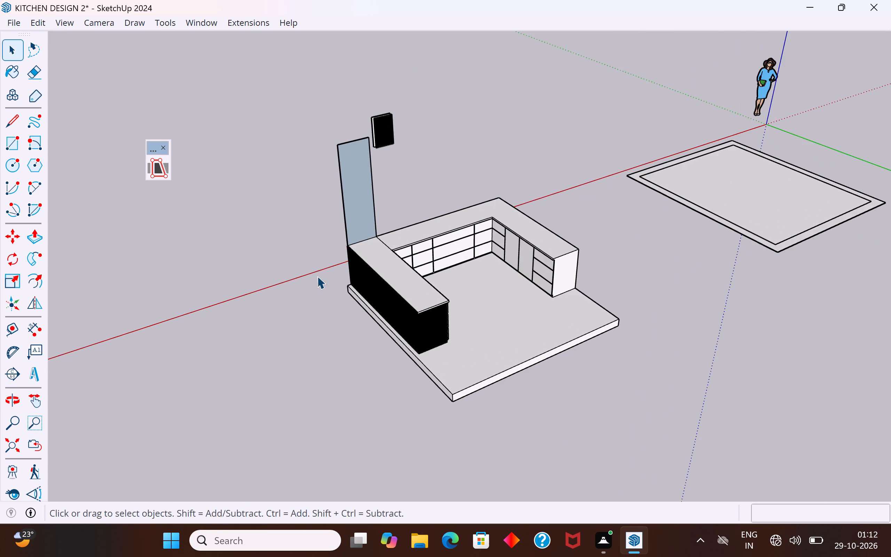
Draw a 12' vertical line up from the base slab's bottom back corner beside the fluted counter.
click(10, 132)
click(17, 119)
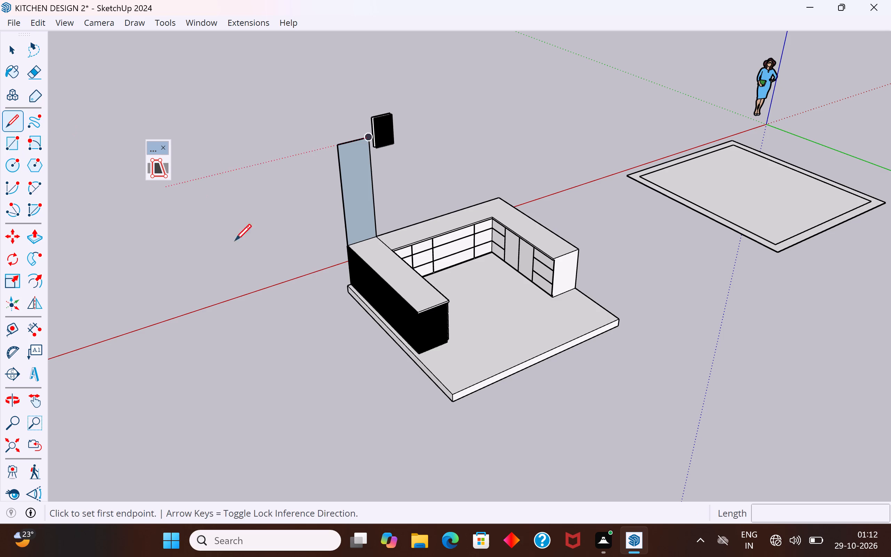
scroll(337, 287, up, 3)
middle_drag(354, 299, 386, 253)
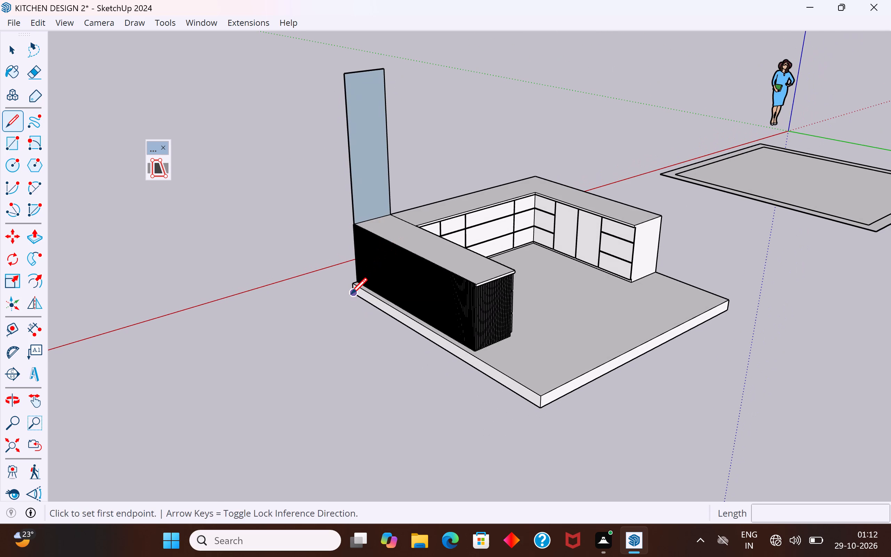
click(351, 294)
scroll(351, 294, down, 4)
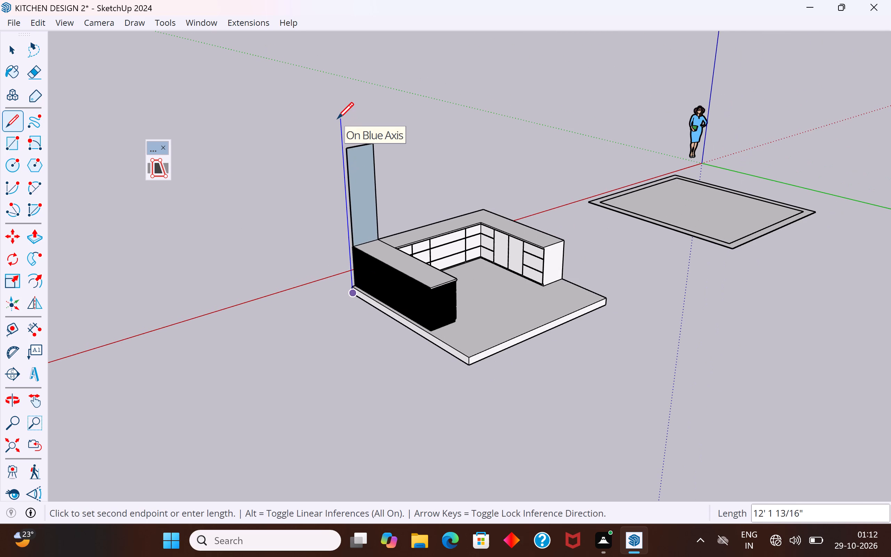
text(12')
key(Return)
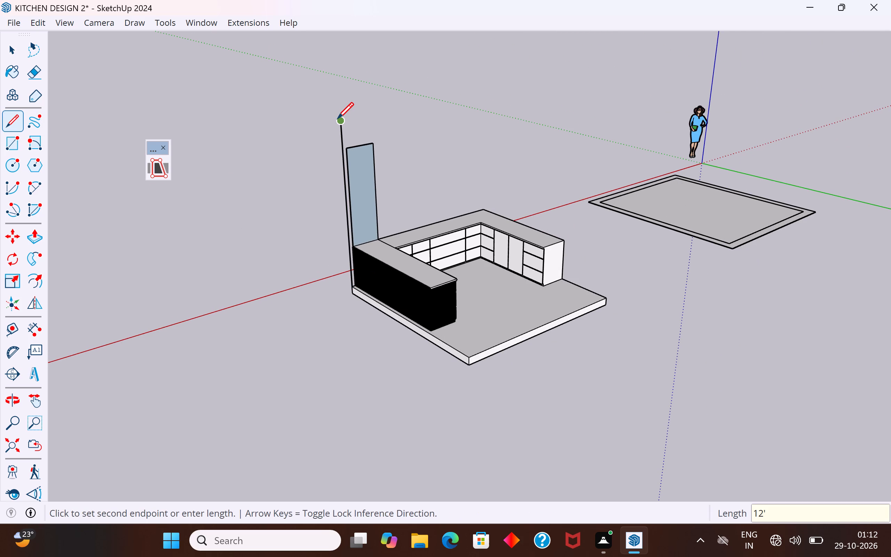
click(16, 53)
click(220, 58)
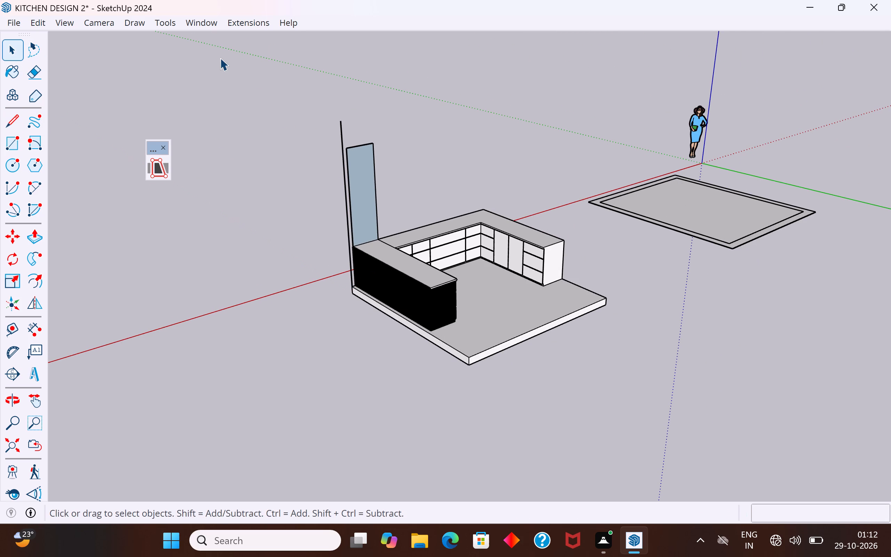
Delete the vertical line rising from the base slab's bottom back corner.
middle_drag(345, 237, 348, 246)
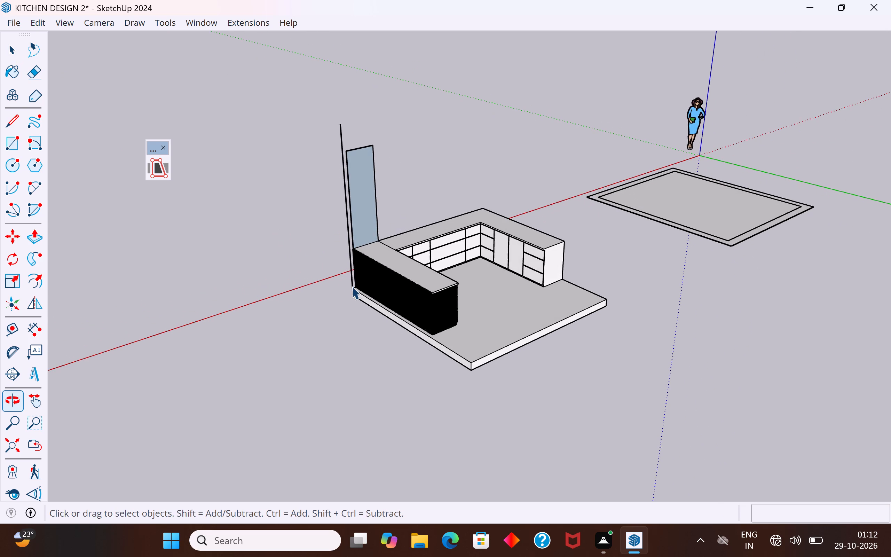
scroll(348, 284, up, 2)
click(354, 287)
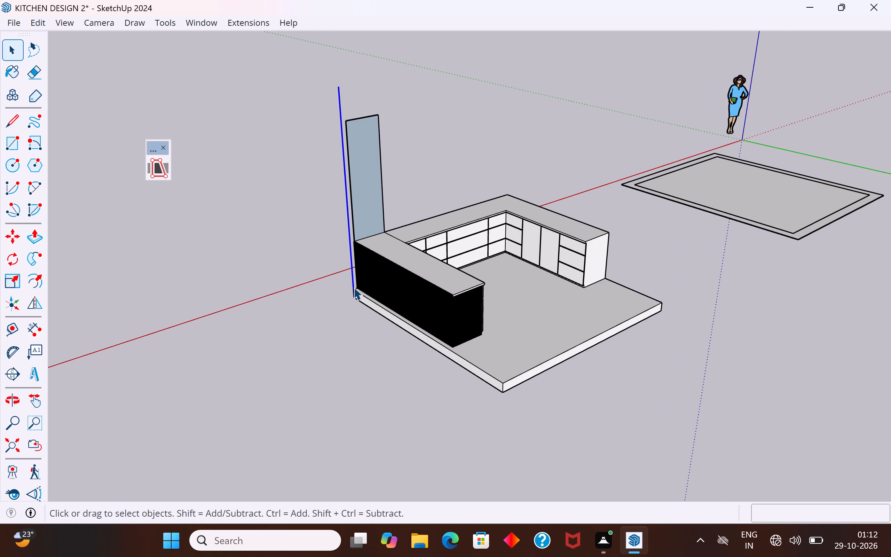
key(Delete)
Draw a 12' vertical line up from the base slab's top back corner beside the fluted counter.
click(10, 120)
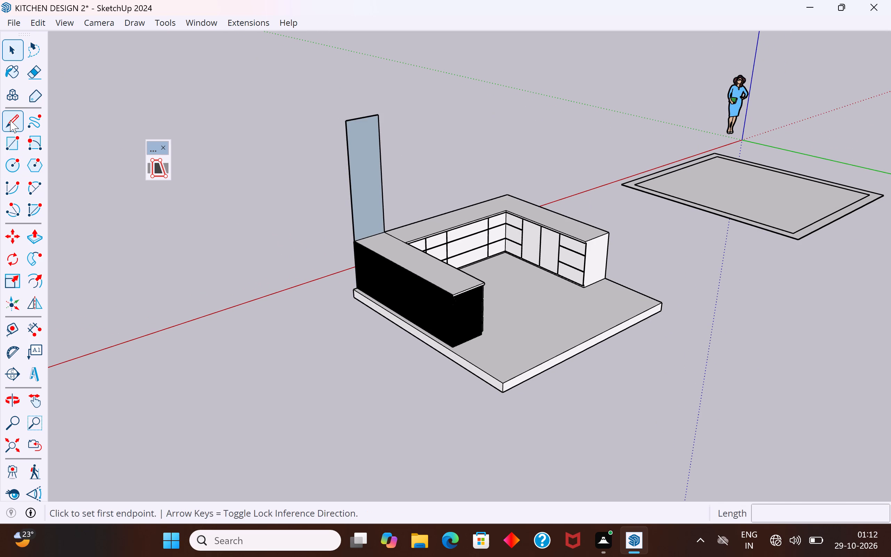
scroll(353, 290, up, 5)
click(354, 290)
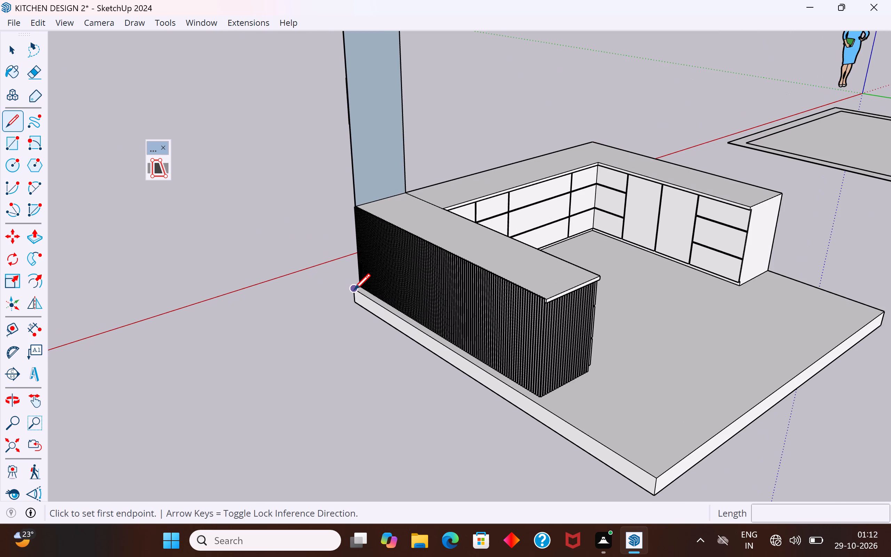
scroll(354, 290, down, 11)
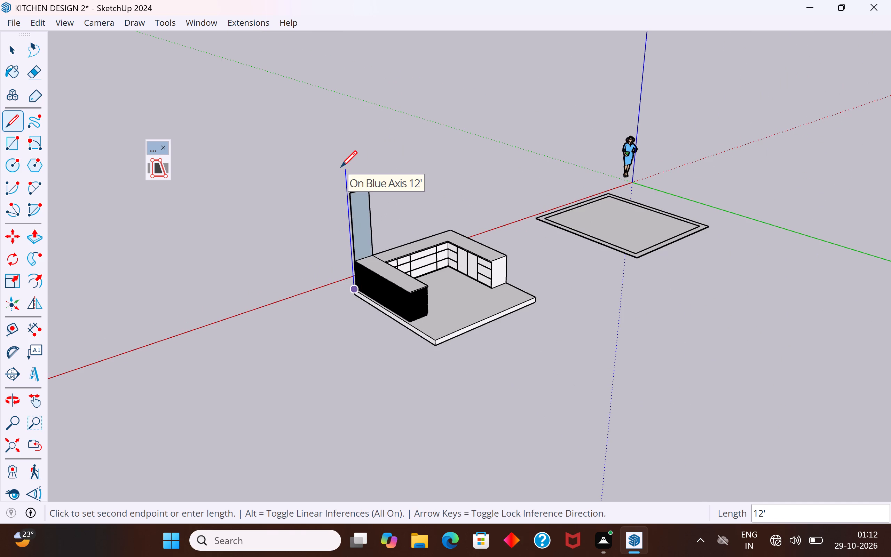
text(12')
key(Return)
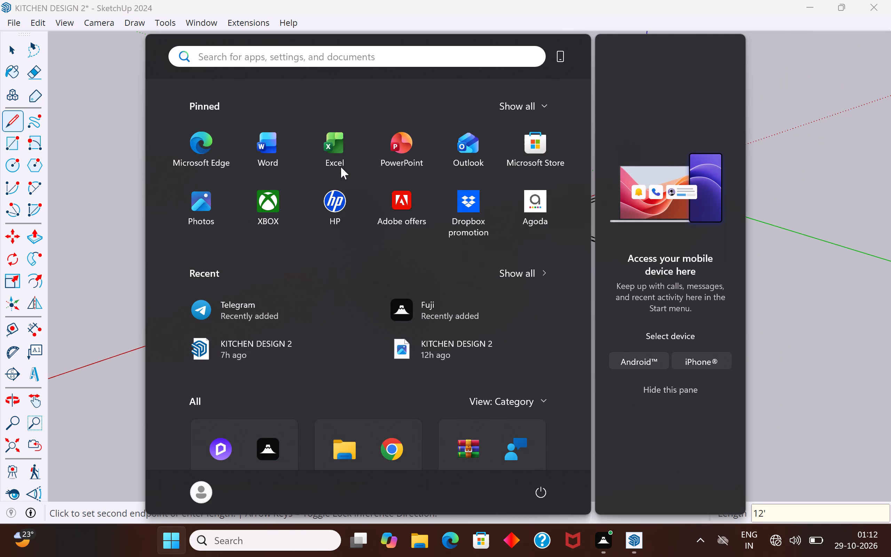
click(12, 47)
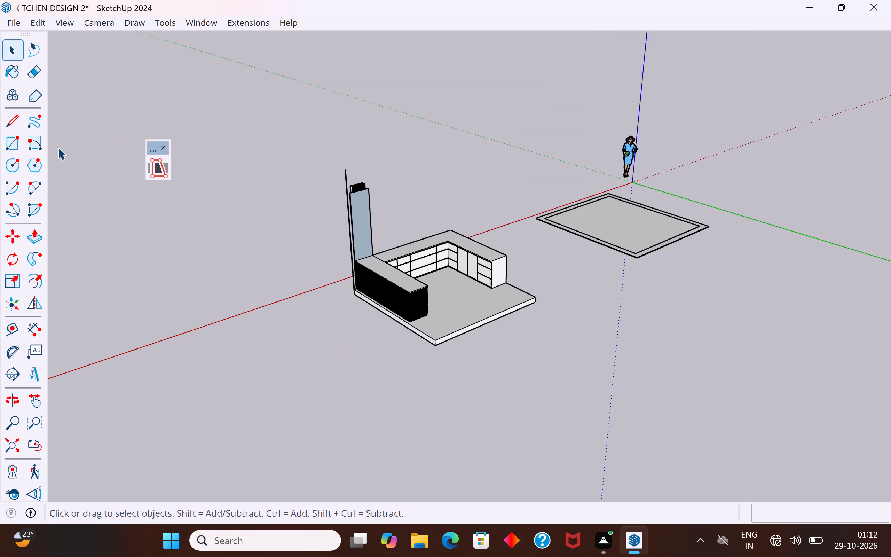
click(310, 142)
Erase the dividing line across the countertop between the fluted counter and the back counter run.
middle_drag(330, 252, 568, 253)
scroll(362, 179, up, 1)
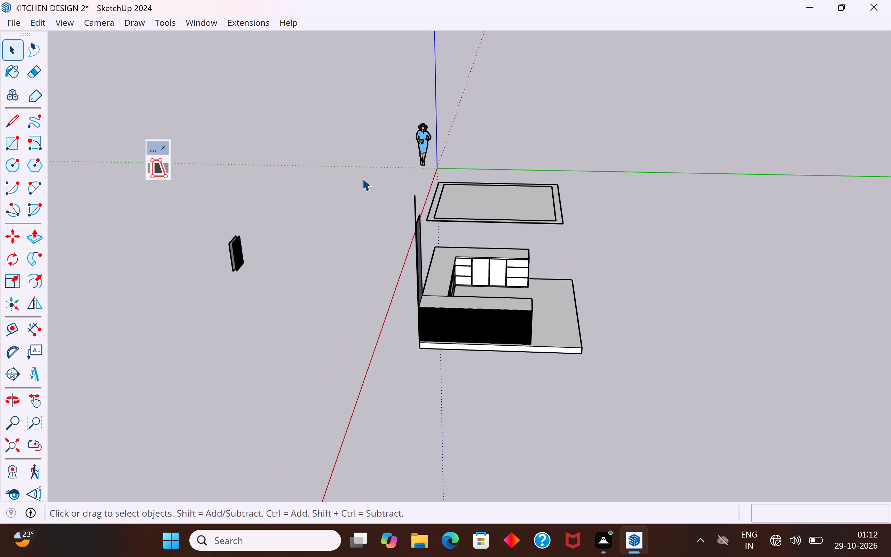
middle_drag(457, 241, 253, 245)
scroll(374, 269, up, 4)
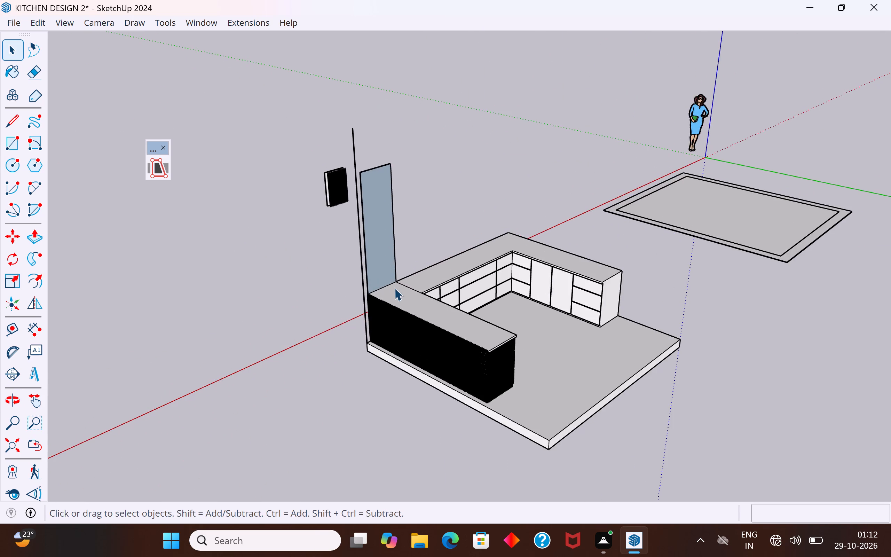
middle_drag(396, 293, 353, 352)
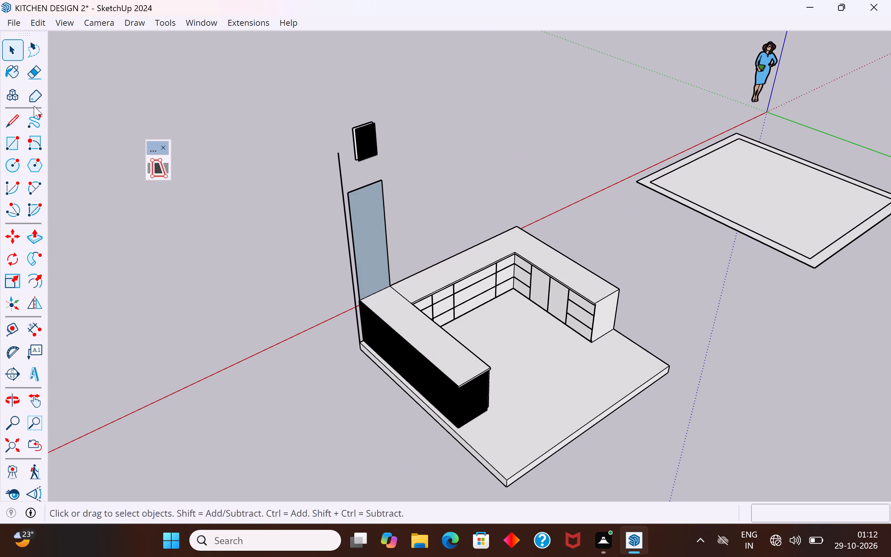
click(37, 77)
scroll(406, 289, up, 4)
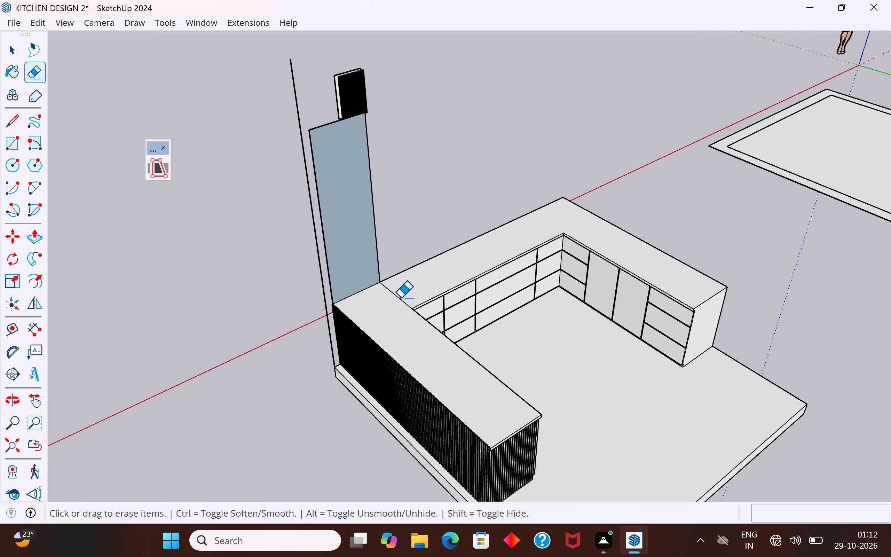
drag(401, 298, 411, 294)
click(16, 52)
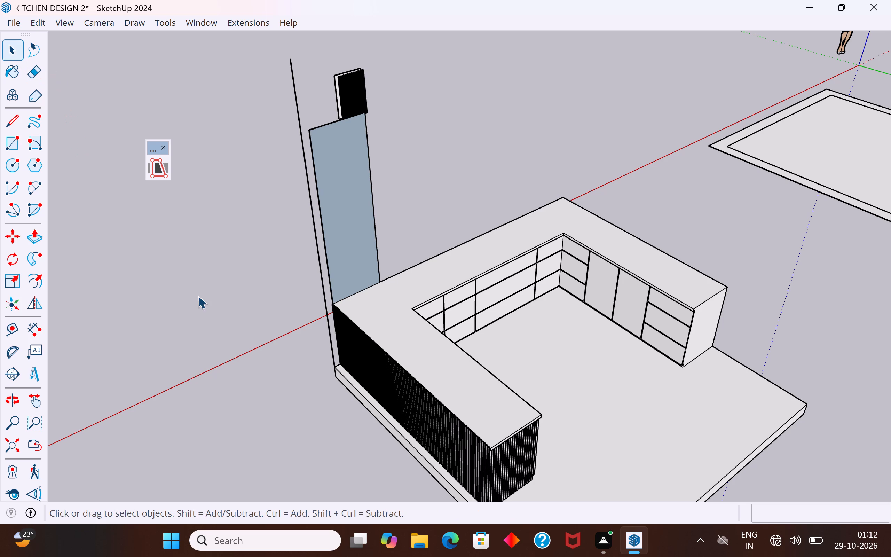
click(198, 296)
middle_drag(316, 316, 168, 363)
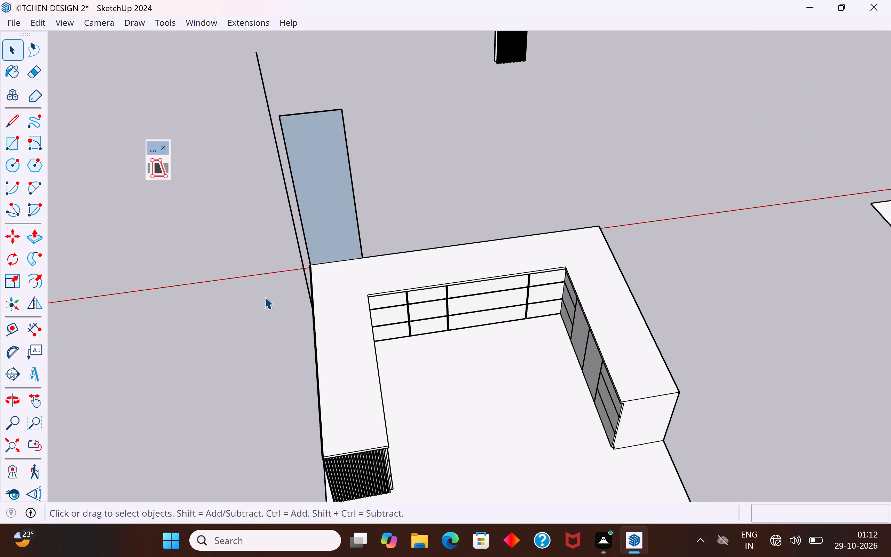